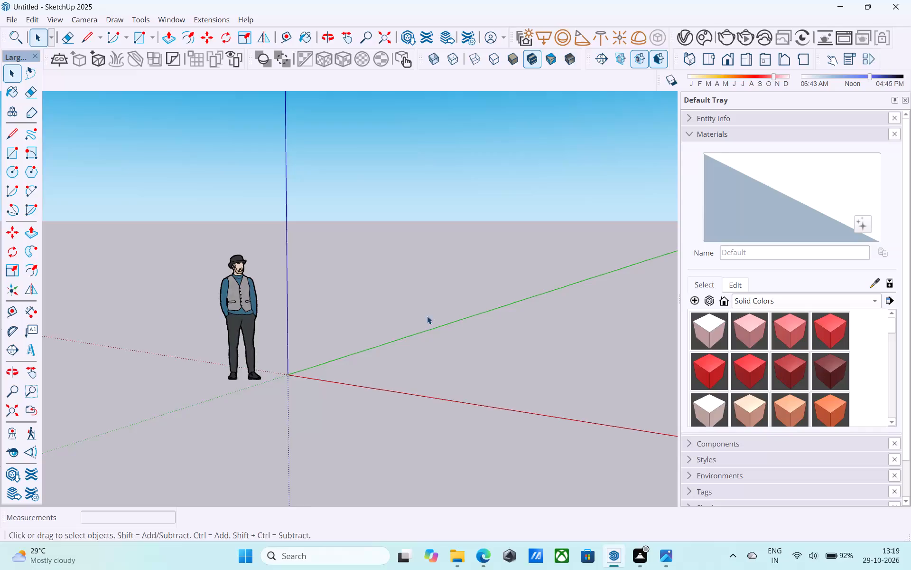
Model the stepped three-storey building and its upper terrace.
Draw a large rectangle flat on the ground between the red and green axes, starting near the origin.
scroll(431, 315, down, 3)
middle_drag(373, 320, 175, 343)
scroll(498, 358, down, 2)
middle_drag(498, 359, 436, 281)
scroll(438, 314, down, 4)
shift+middle_drag(528, 382, 451, 443)
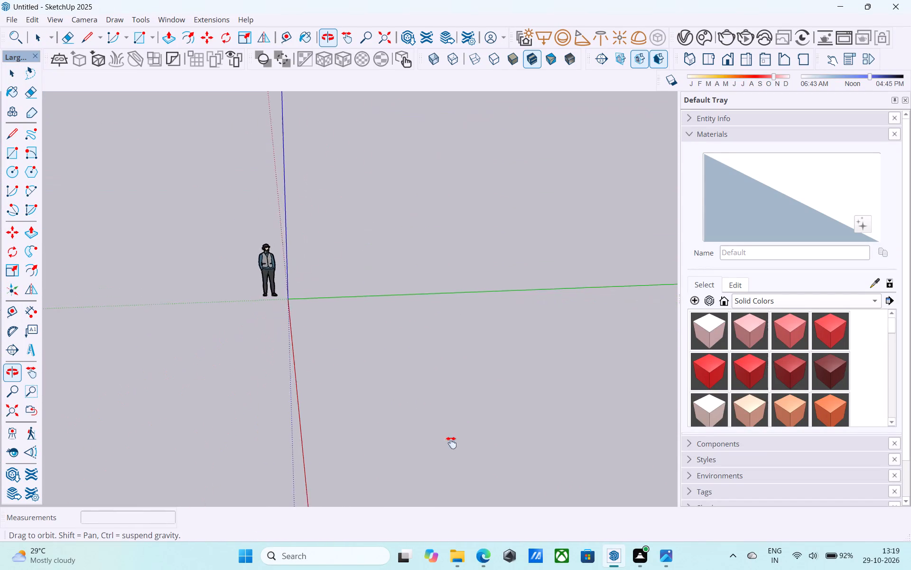
shift+middle_drag(451, 443, 429, 359)
scroll(429, 359, down, 7)
shift+middle_drag(409, 379, 321, 380)
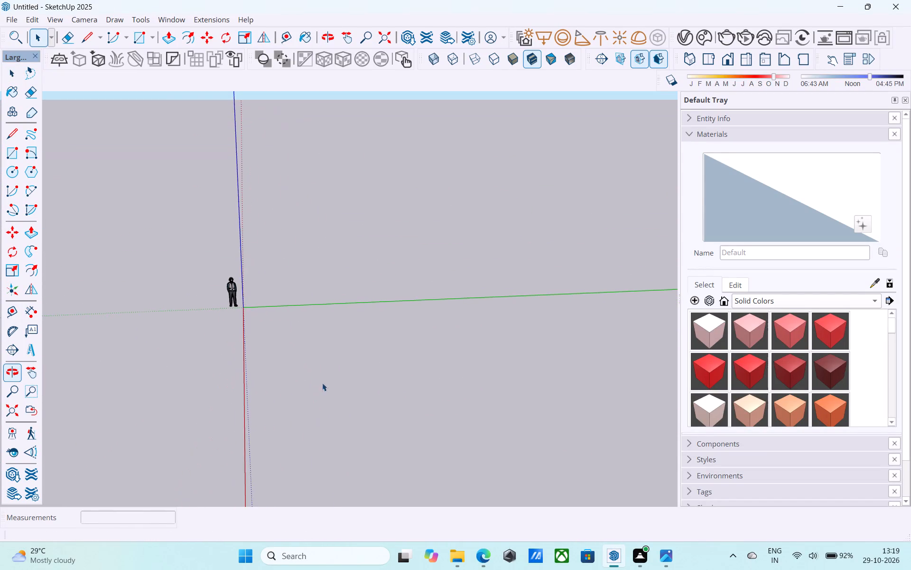
shift+middle_drag(374, 419, 335, 360)
key(r)
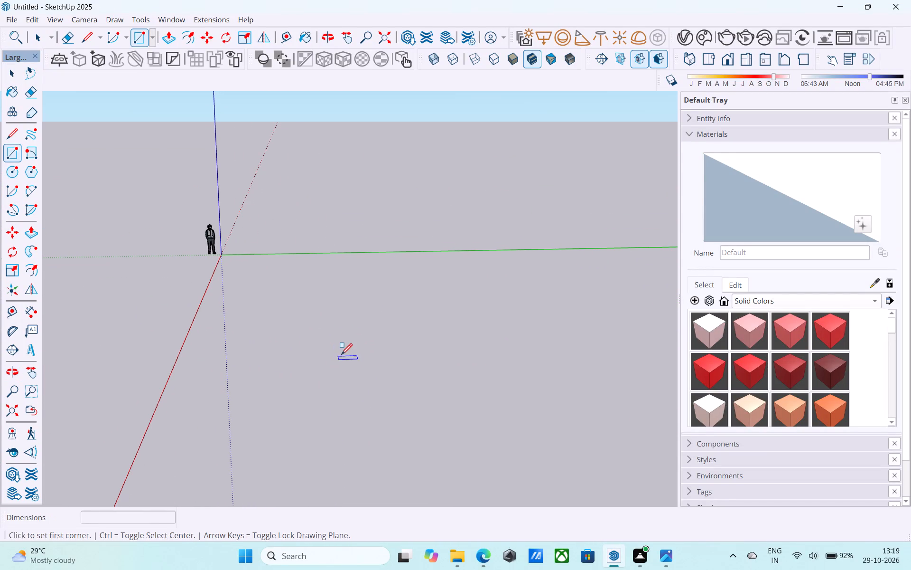
click(295, 308)
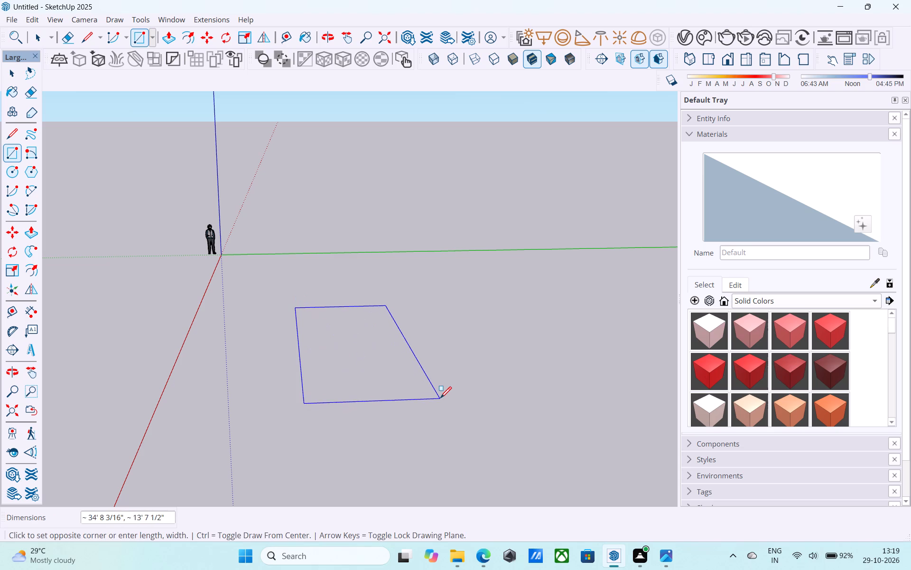
scroll(336, 361, down, 5)
scroll(437, 410, down, 3)
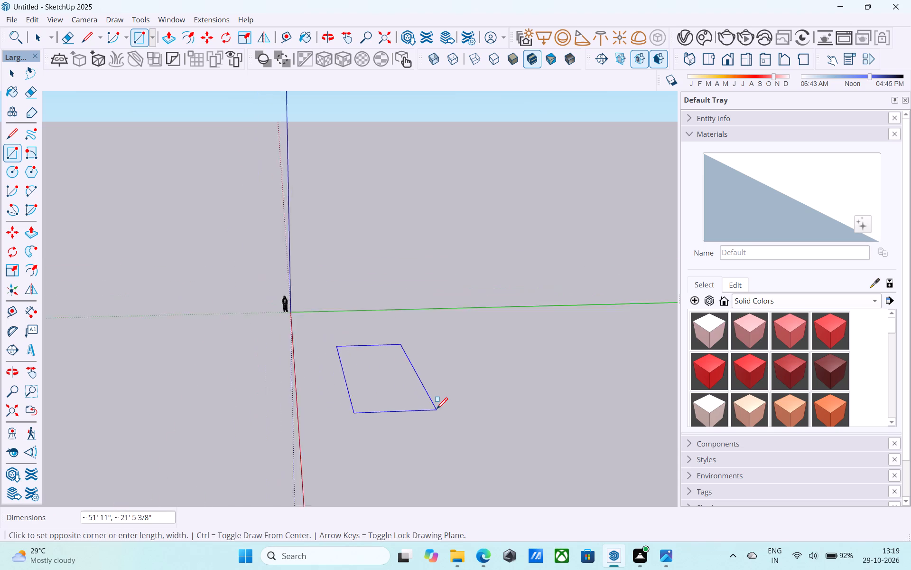
scroll(437, 410, down, 1)
middle_drag(437, 410, 380, 394)
scroll(375, 388, down, 3)
middle_drag(377, 391, 419, 423)
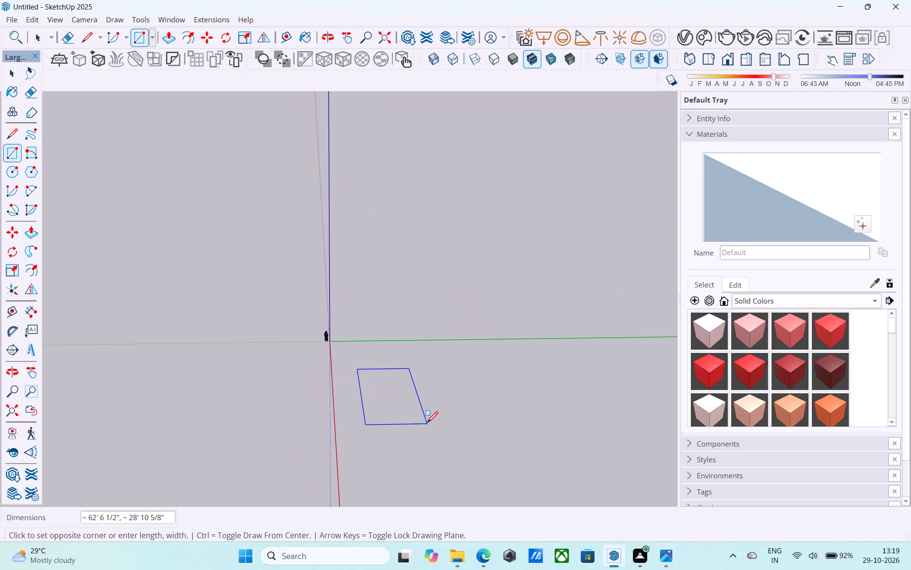
scroll(428, 425, down, 1)
middle_drag(428, 425, 377, 403)
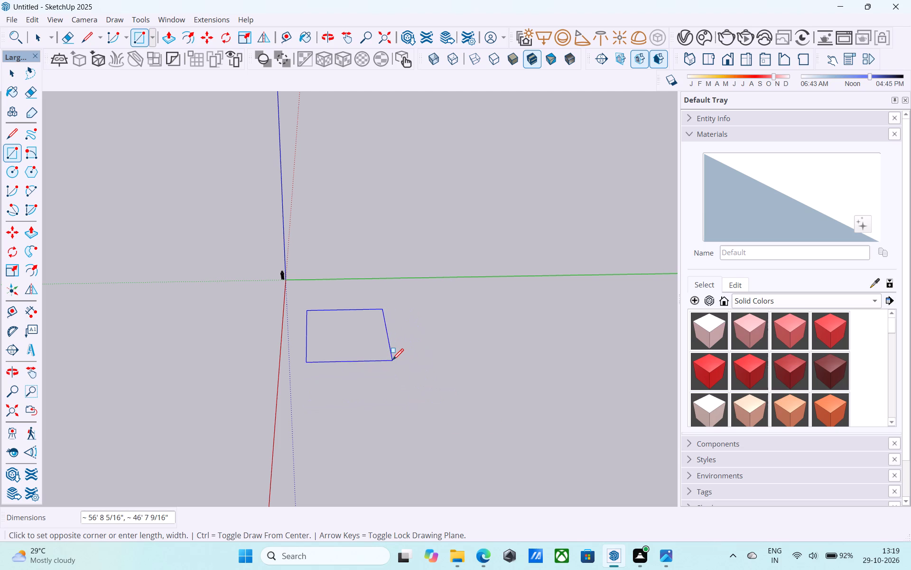
scroll(370, 346, up, 2)
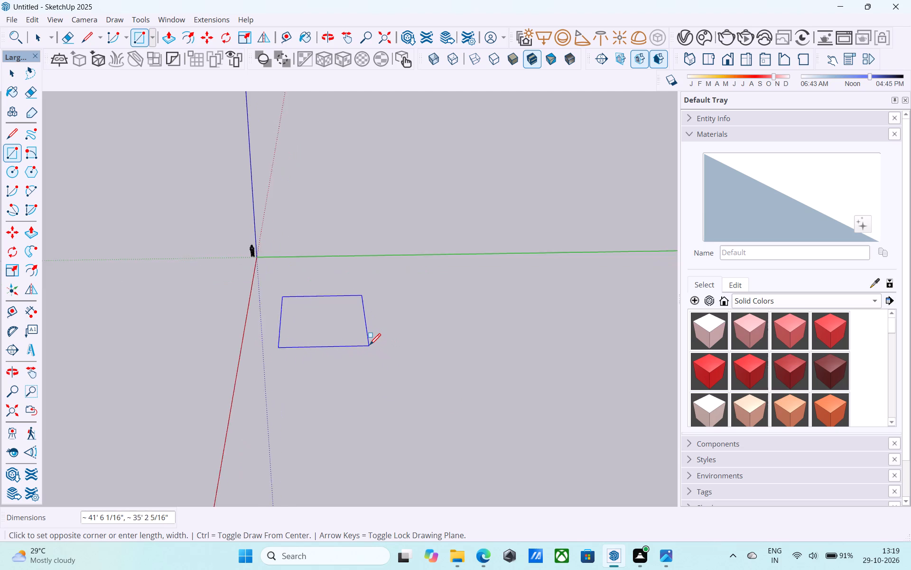
scroll(370, 346, up, 2)
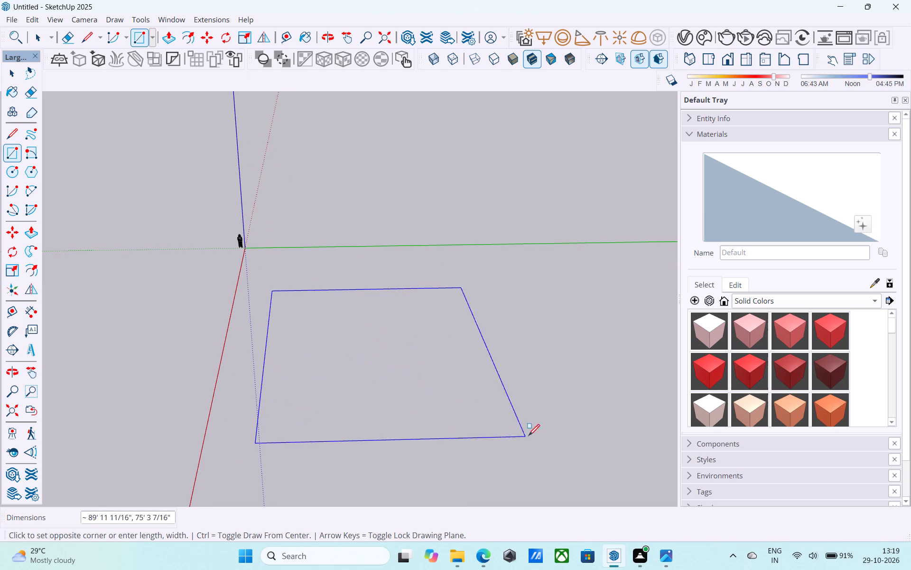
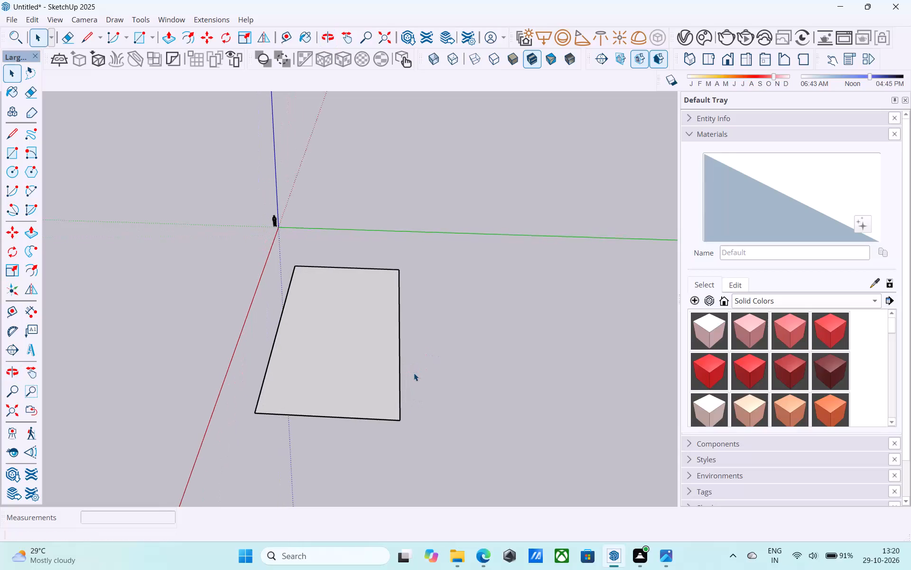
Erase all edges of the large rectangle on the ground so the face is removed.
middle_drag(415, 373, 418, 368)
key(e)
drag(417, 357, 397, 343)
drag(329, 277, 328, 246)
drag(283, 317, 264, 305)
drag(325, 376, 338, 449)
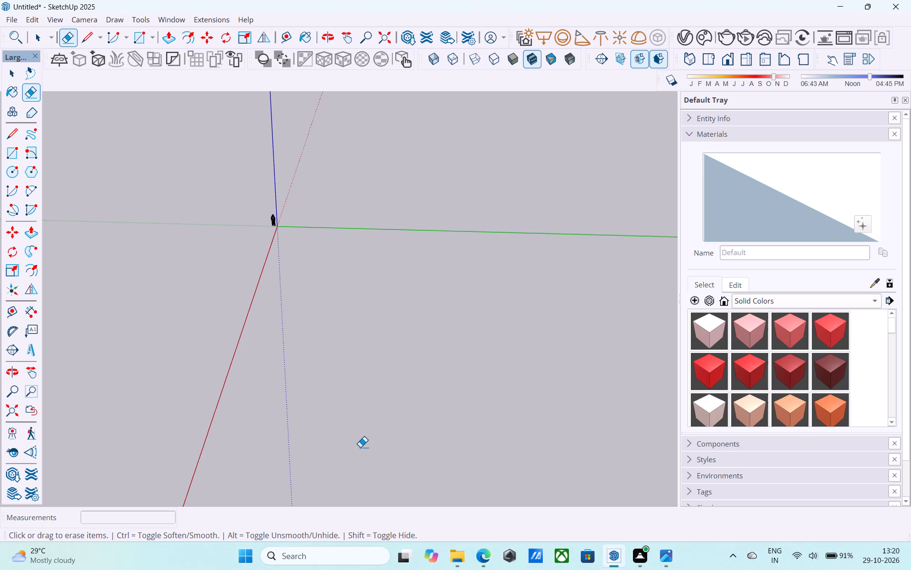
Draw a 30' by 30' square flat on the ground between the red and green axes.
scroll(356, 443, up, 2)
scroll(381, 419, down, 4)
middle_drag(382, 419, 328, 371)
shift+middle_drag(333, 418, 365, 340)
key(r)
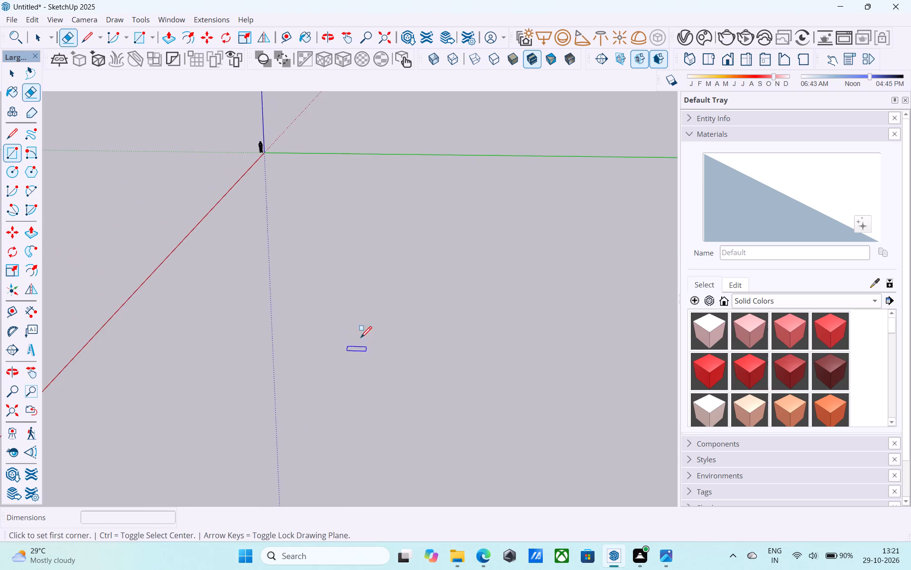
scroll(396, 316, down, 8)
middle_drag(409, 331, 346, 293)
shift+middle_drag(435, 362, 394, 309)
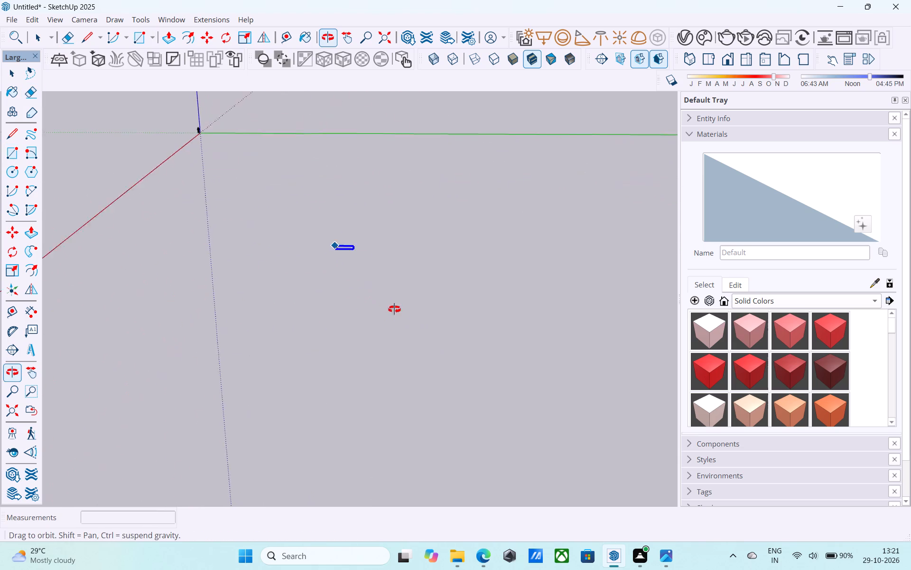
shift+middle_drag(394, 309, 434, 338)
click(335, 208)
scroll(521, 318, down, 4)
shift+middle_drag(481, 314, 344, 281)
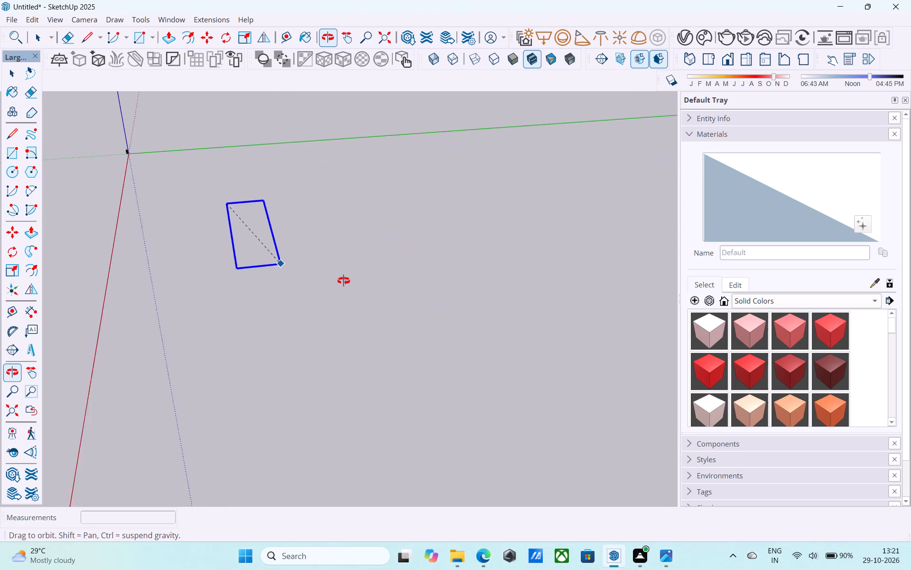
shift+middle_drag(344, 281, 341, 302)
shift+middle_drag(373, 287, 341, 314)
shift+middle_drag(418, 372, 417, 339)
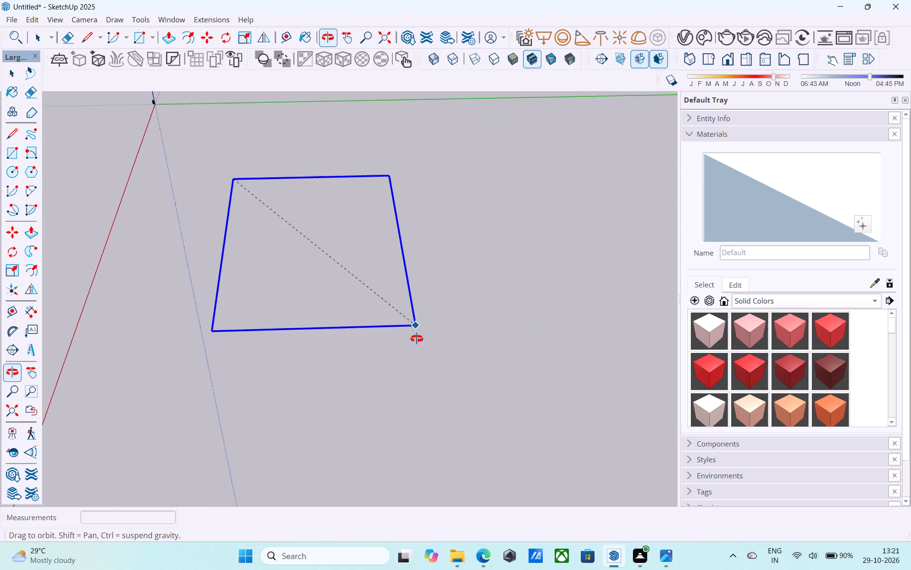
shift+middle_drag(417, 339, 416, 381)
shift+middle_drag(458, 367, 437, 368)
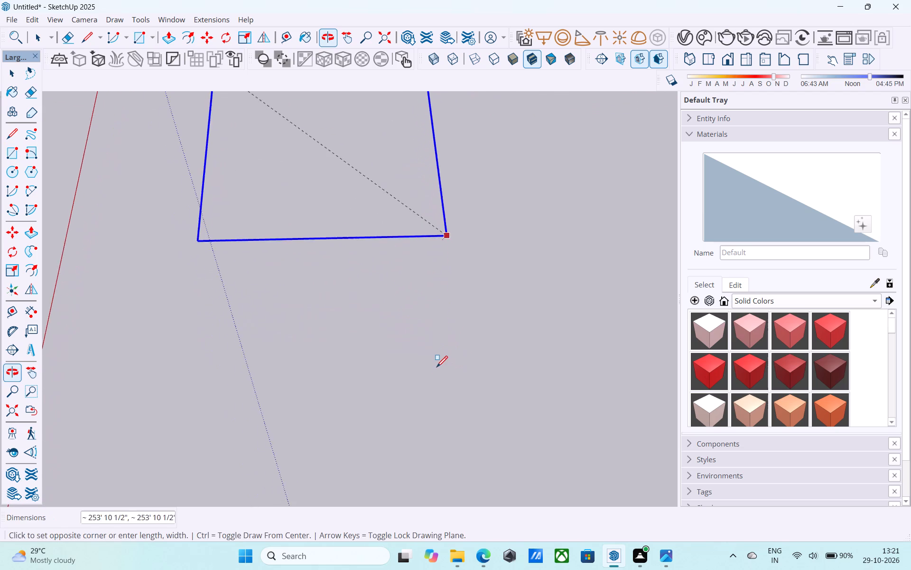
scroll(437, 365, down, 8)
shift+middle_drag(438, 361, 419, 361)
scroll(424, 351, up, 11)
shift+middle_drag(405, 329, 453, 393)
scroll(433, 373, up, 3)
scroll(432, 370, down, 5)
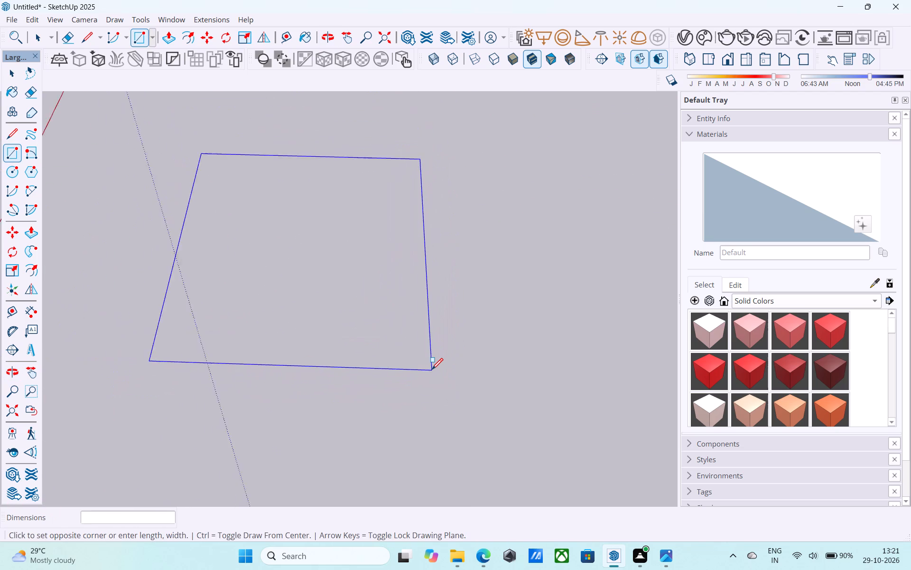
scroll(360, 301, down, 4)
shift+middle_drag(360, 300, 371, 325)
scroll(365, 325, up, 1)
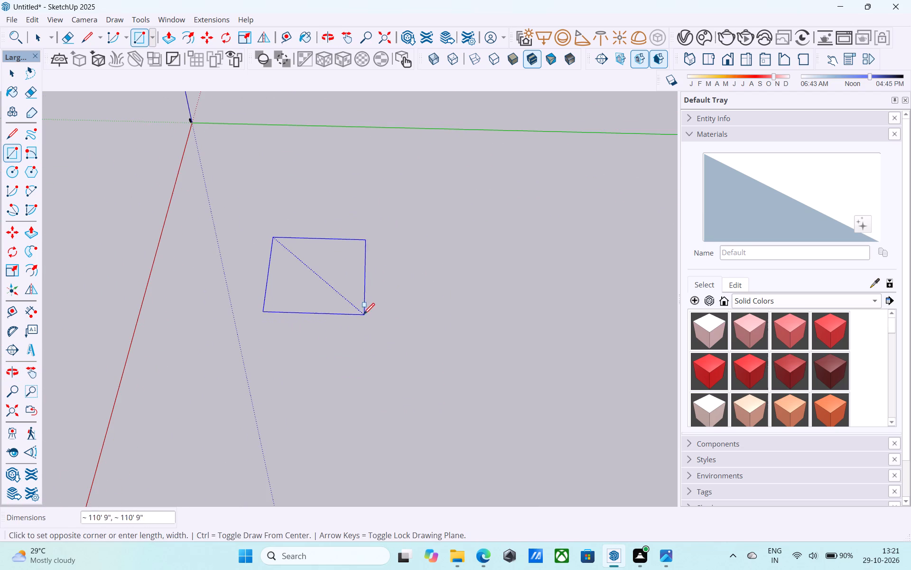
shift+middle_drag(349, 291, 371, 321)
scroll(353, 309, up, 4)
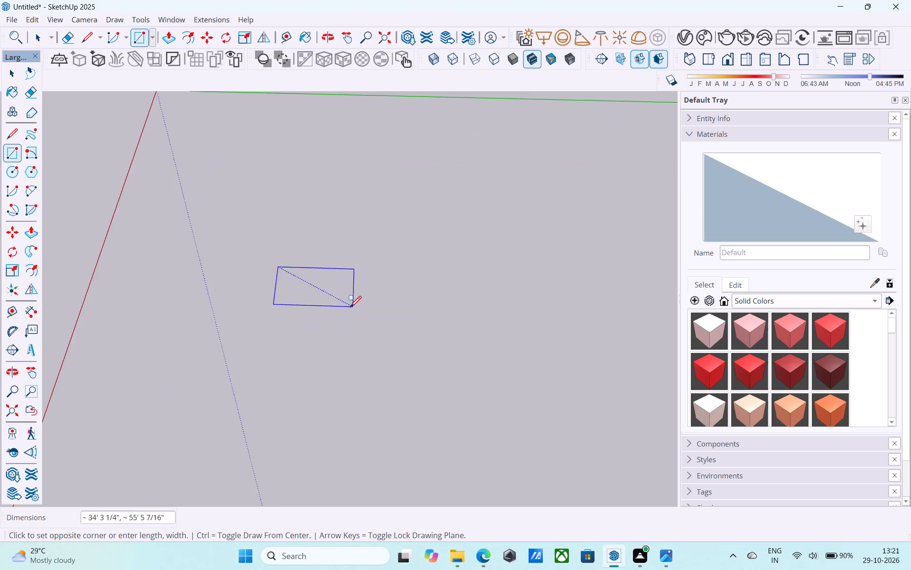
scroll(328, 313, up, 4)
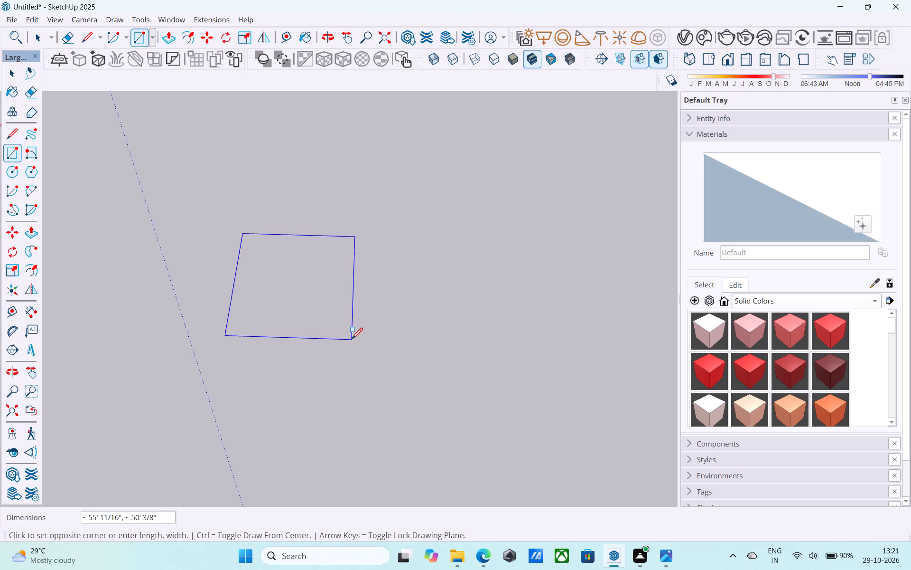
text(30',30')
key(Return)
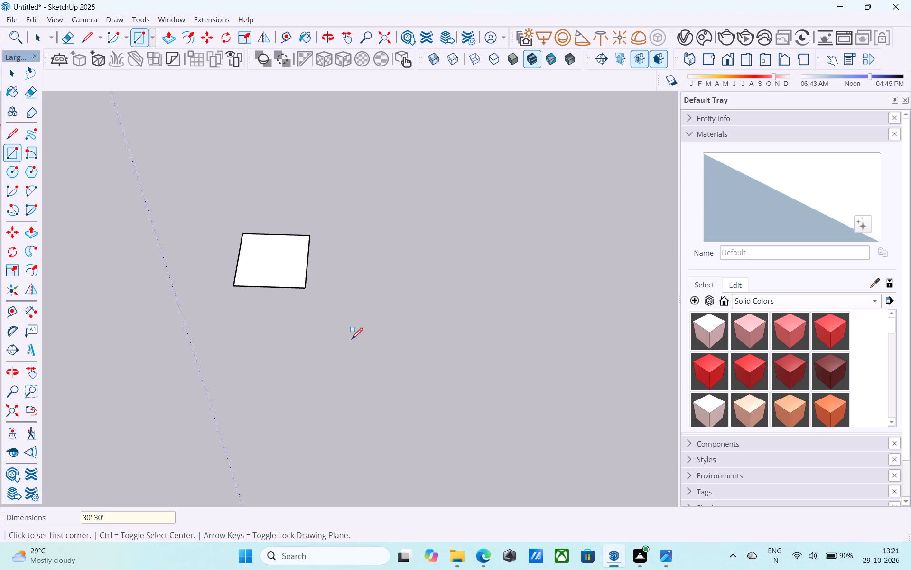
Examine the 30' square from several angles and distances, including its position relative to the origin.
scroll(350, 341, up, 2)
scroll(276, 304, up, 1)
middle_drag(274, 300, 350, 313)
scroll(351, 315, down, 5)
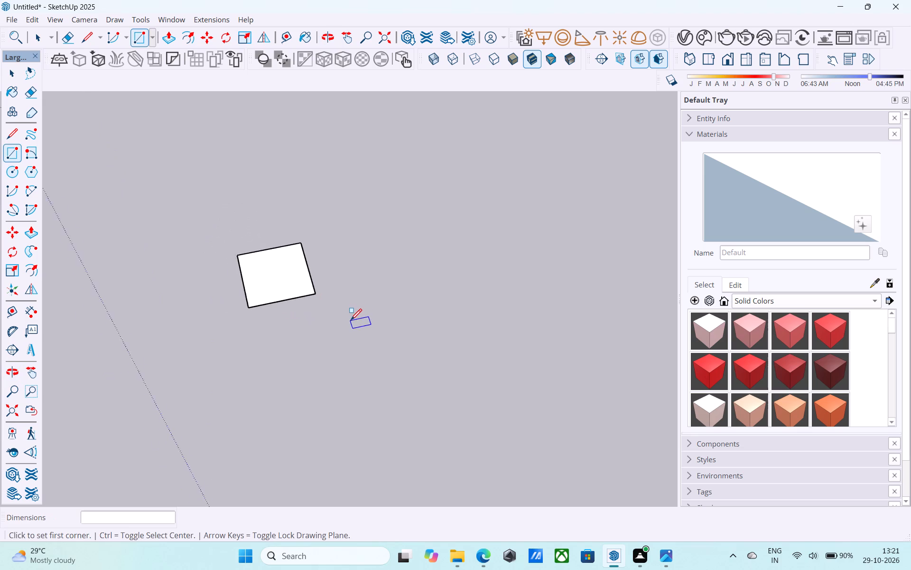
scroll(351, 321, down, 1)
middle_drag(351, 322, 326, 323)
scroll(391, 338, down, 4)
middle_drag(390, 339, 379, 303)
scroll(301, 320, up, 5)
scroll(360, 304, down, 4)
middle_drag(337, 310, 316, 301)
scroll(331, 275, up, 4)
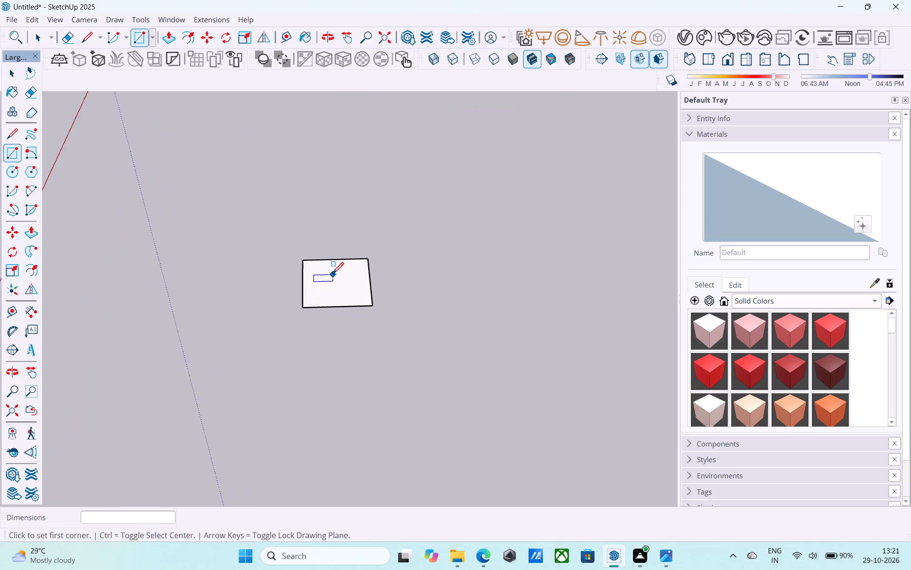
scroll(333, 275, up, 1)
scroll(333, 275, down, 5)
middle_drag(330, 284, 296, 165)
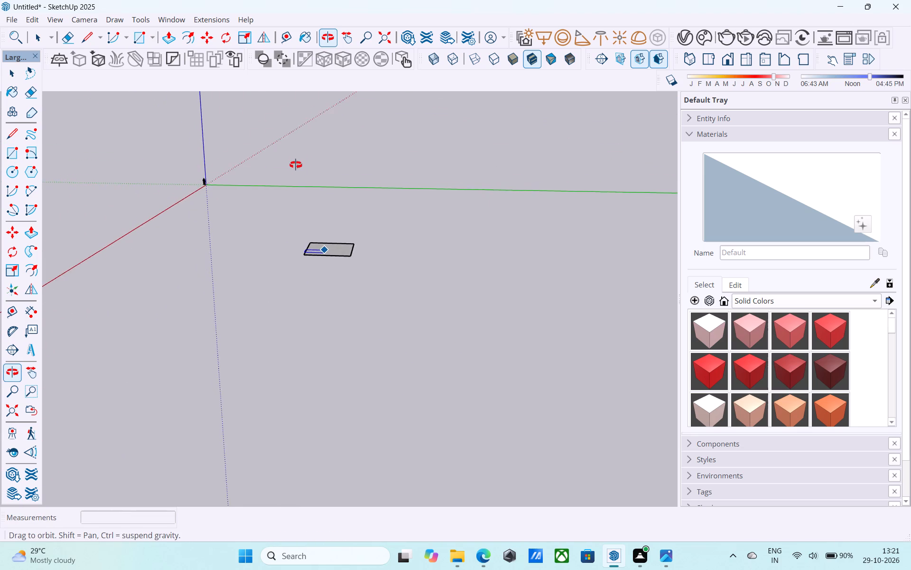
middle_drag(296, 165, 331, 257)
scroll(338, 275, up, 4)
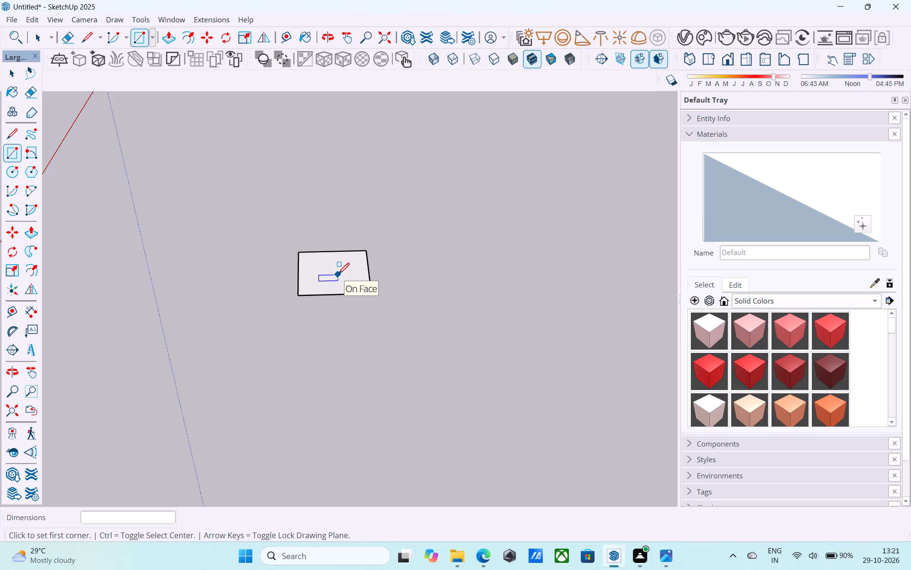
scroll(339, 275, down, 5)
scroll(353, 344, up, 6)
scroll(354, 343, down, 5)
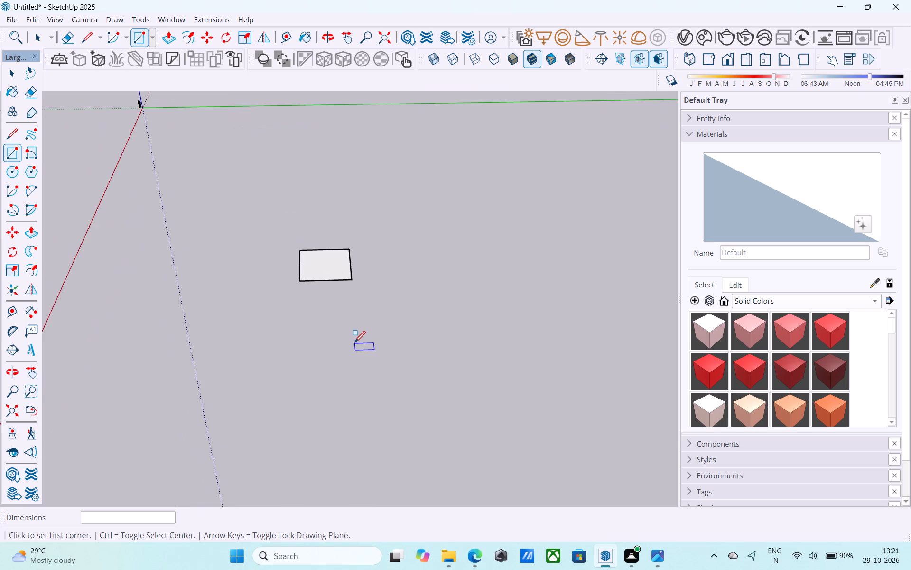
scroll(354, 343, down, 1)
middle_drag(354, 343, 343, 328)
scroll(338, 290, up, 6)
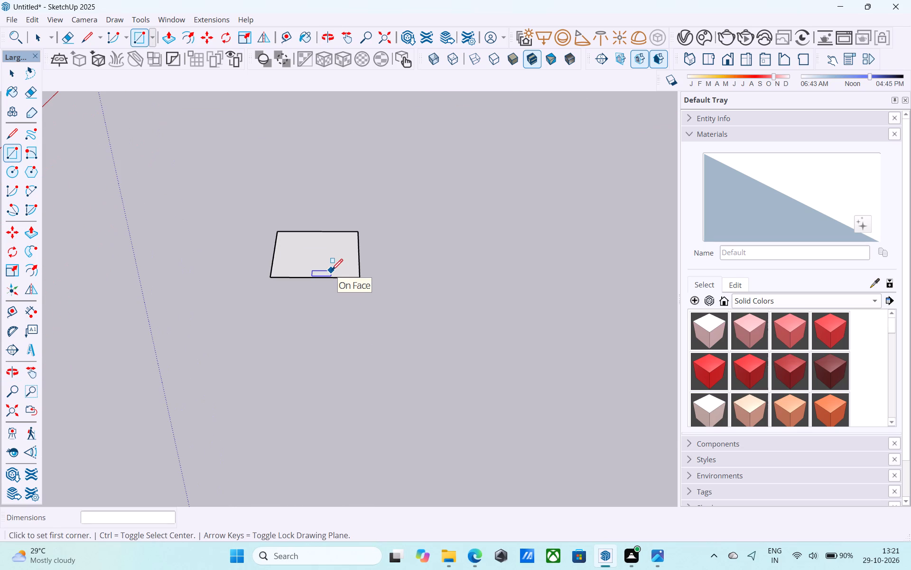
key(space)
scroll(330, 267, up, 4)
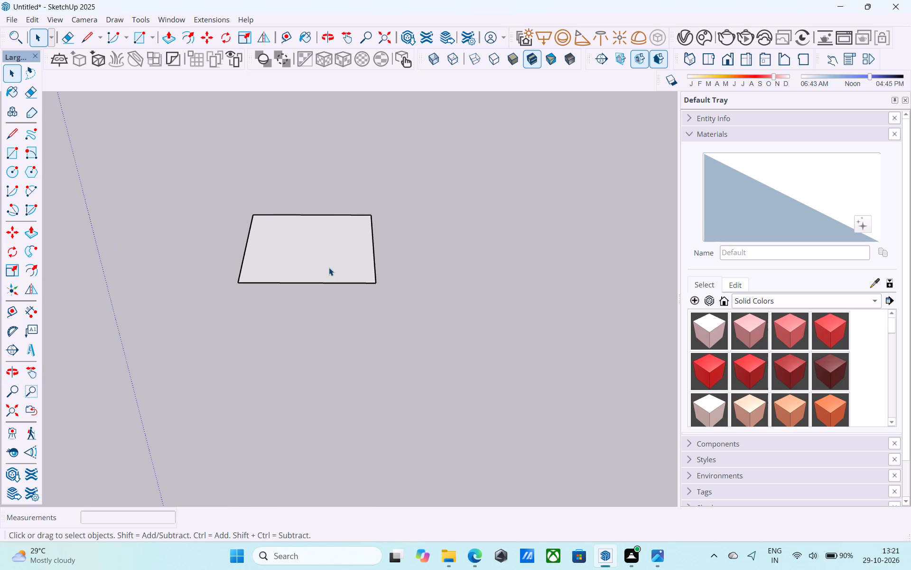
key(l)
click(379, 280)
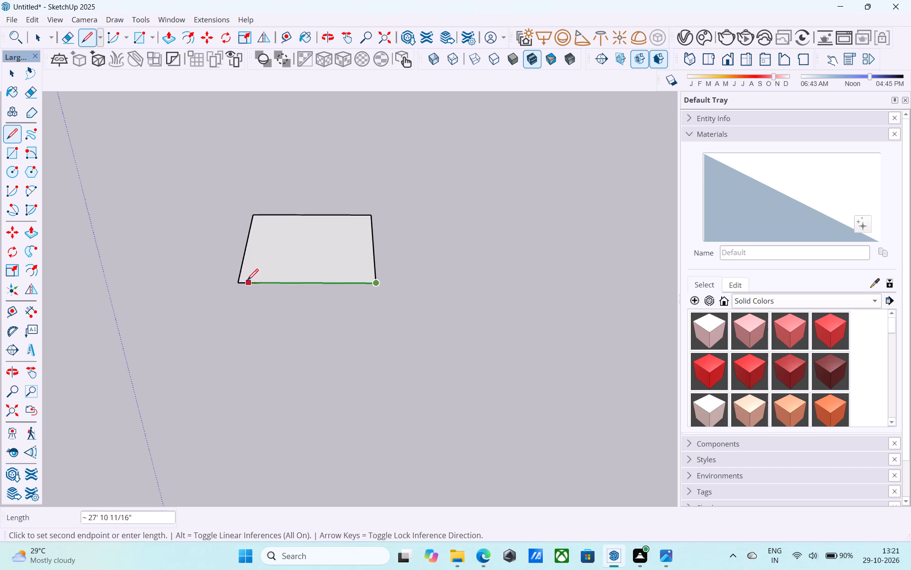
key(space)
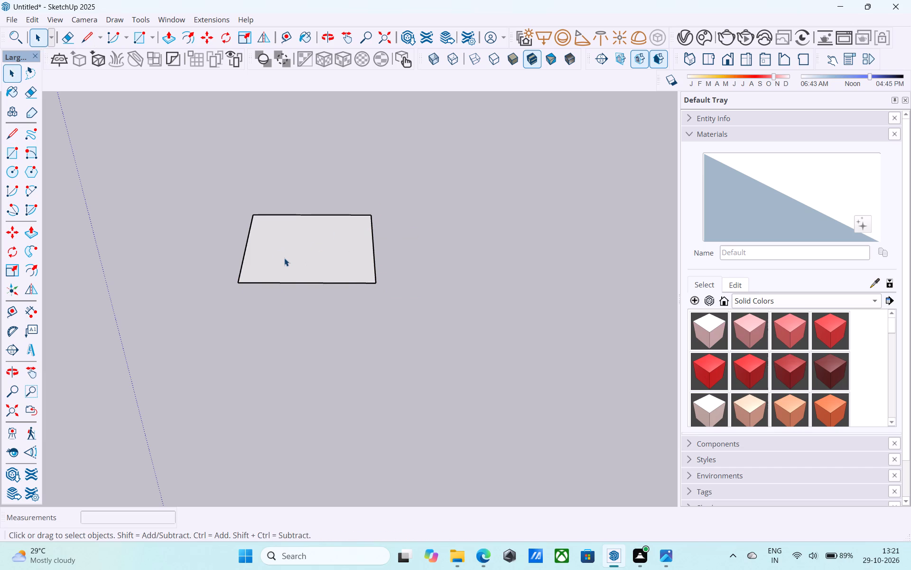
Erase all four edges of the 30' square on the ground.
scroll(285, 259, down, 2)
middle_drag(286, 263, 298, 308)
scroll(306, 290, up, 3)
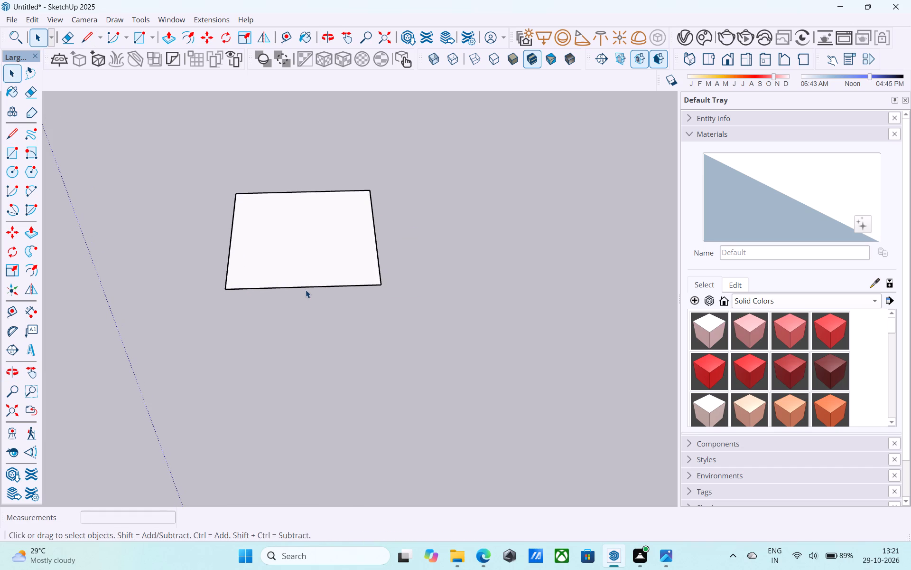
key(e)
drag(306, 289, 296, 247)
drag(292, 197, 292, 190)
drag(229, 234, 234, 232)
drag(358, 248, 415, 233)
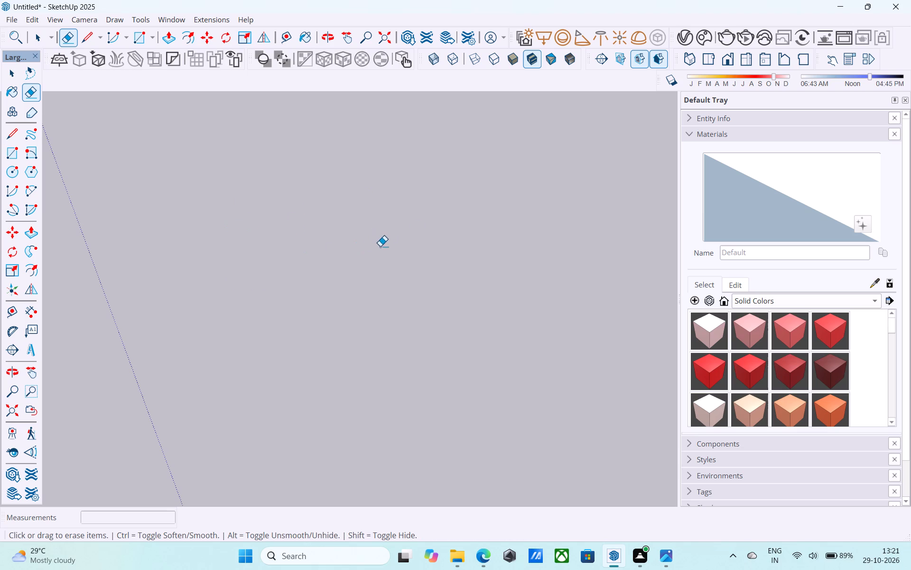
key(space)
Draw a 40' by 40' square flat on the ground between the red and green axes.
key(r)
click(290, 221)
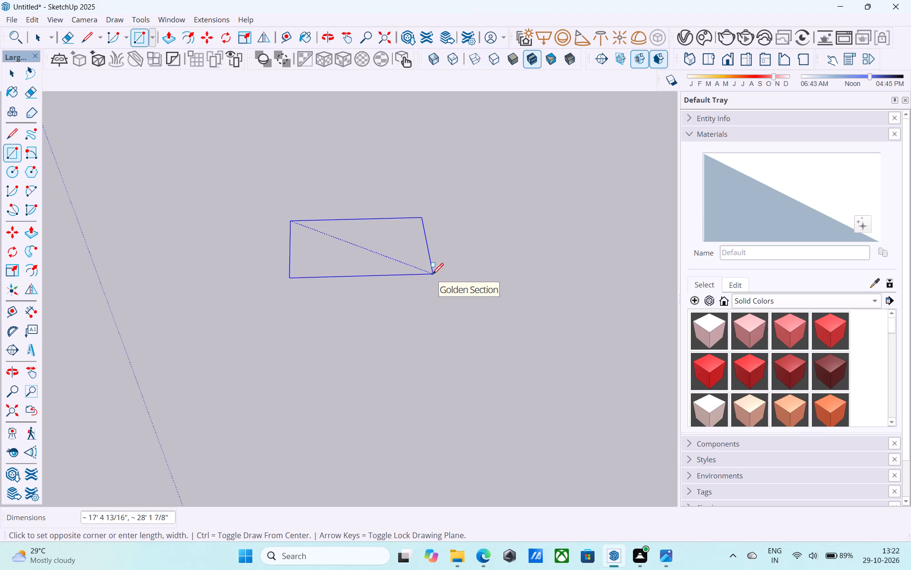
text(40',40')
key(Return)
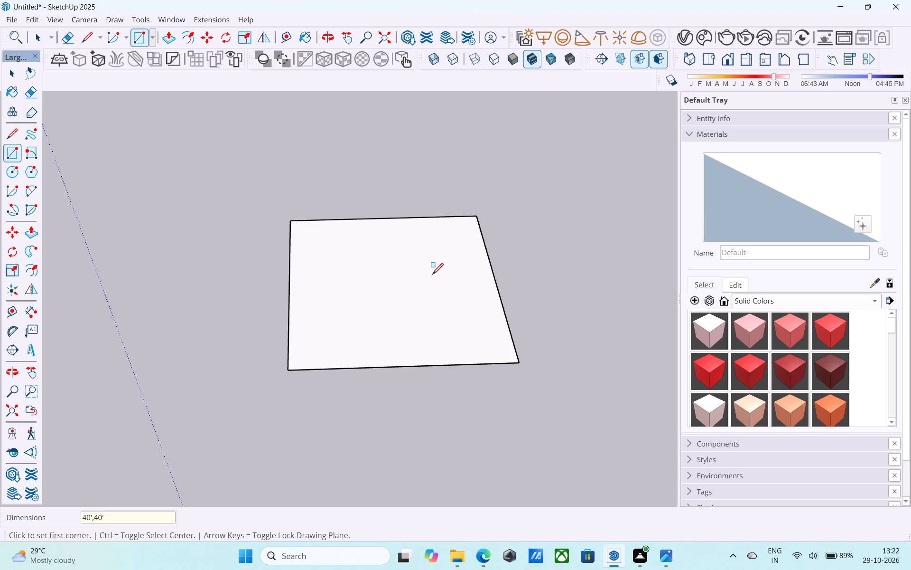
scroll(343, 324, down, 9)
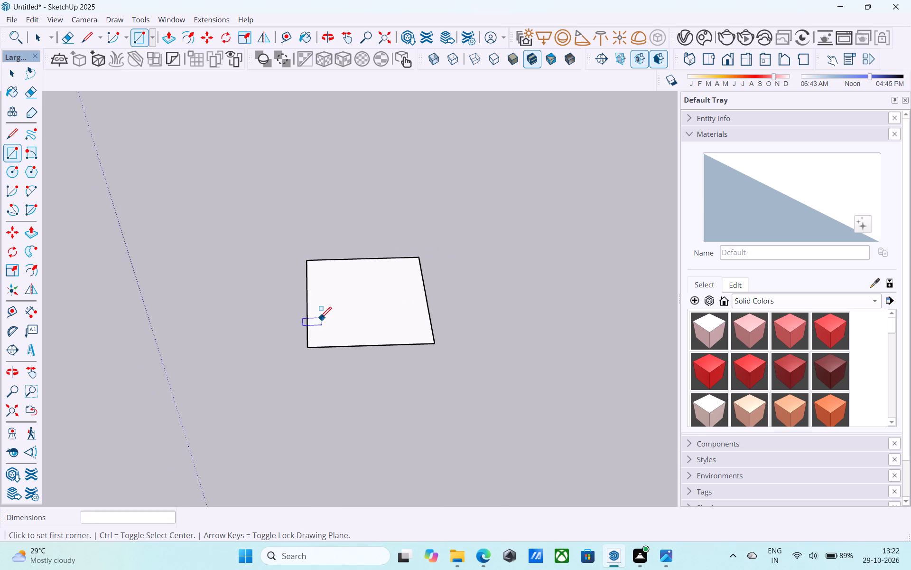
scroll(320, 319, down, 4)
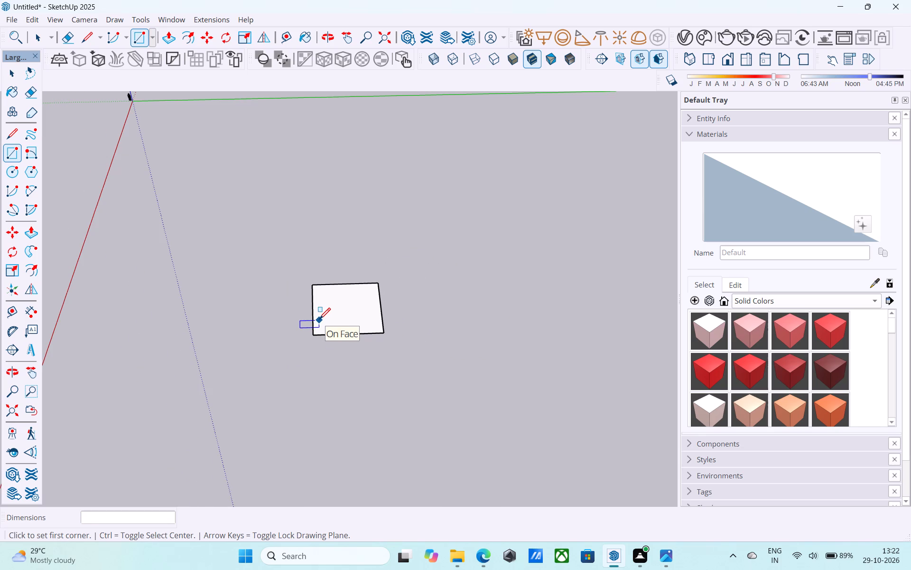
key(space)
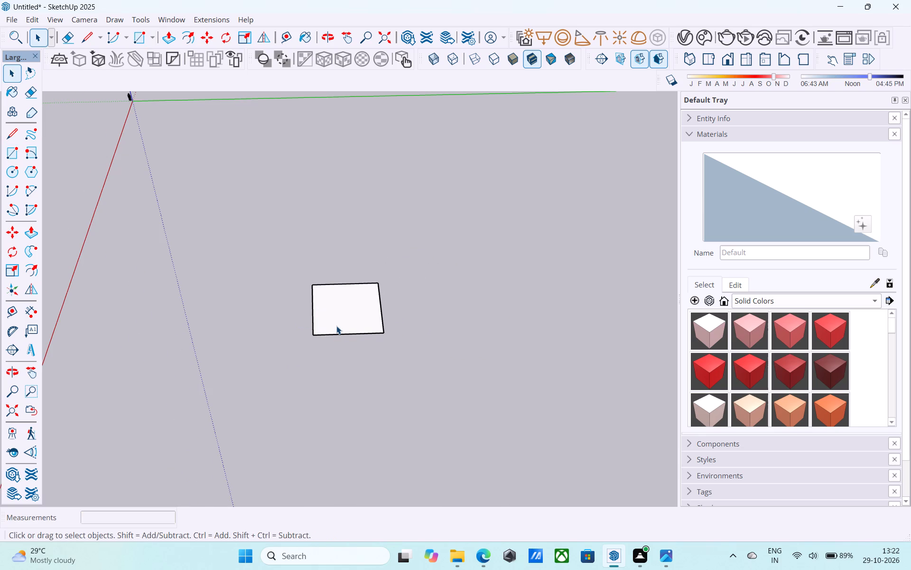
Push/Pull the 40' square face upward by 1' to form a slab.
middle_drag(334, 324, 376, 337)
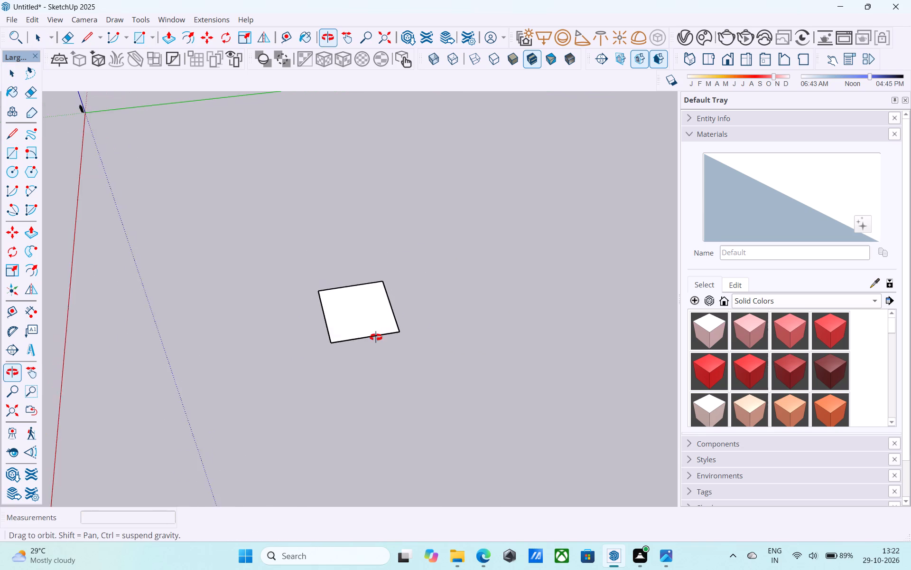
middle_drag(376, 337, 400, 340)
scroll(396, 337, up, 5)
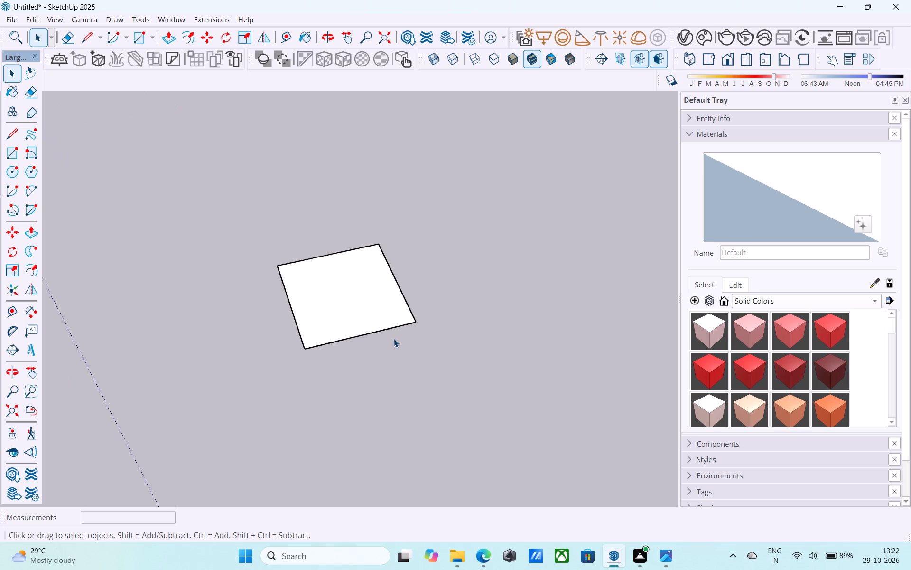
scroll(391, 339, up, 1)
middle_drag(389, 338, 334, 344)
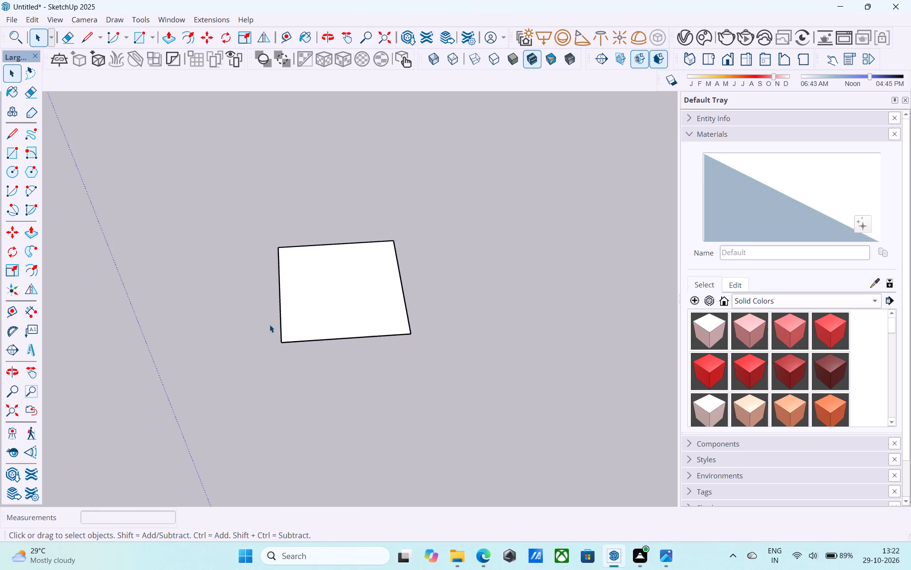
scroll(270, 324, up, 7)
click(317, 340)
key(p)
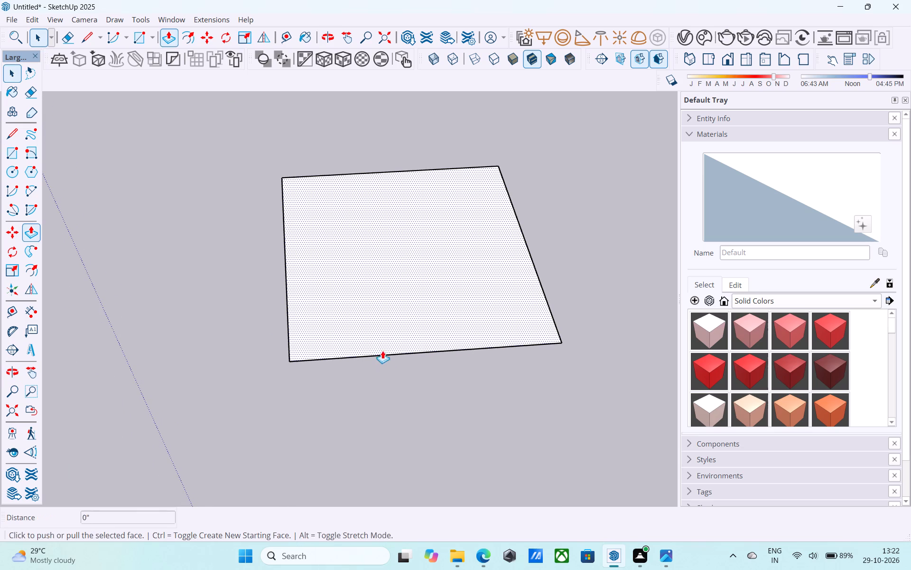
click(381, 342)
text(1')
key(Return)
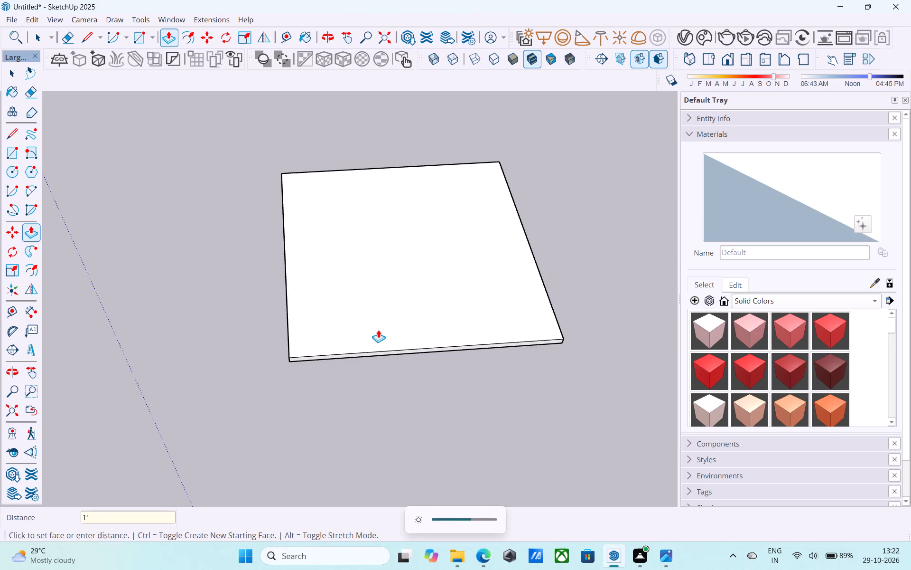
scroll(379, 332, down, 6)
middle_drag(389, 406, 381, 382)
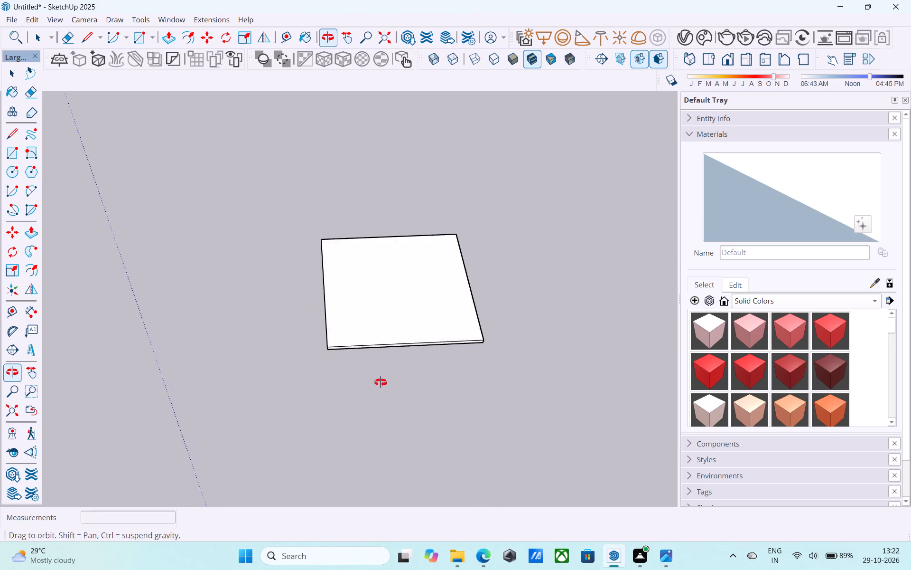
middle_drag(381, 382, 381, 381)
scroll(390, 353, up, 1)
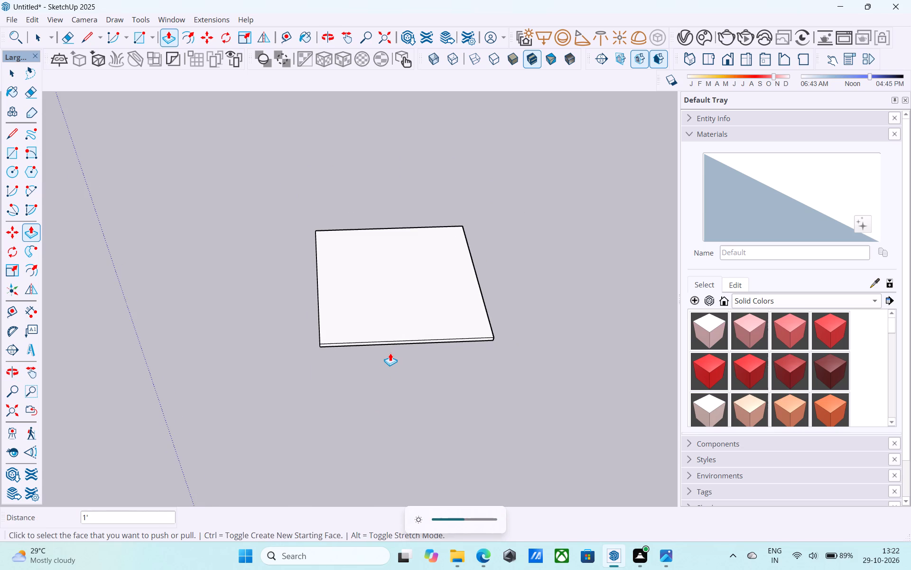
Copy the slab's top edge along the red axis 10' inward across the top face.
scroll(390, 353, up, 6)
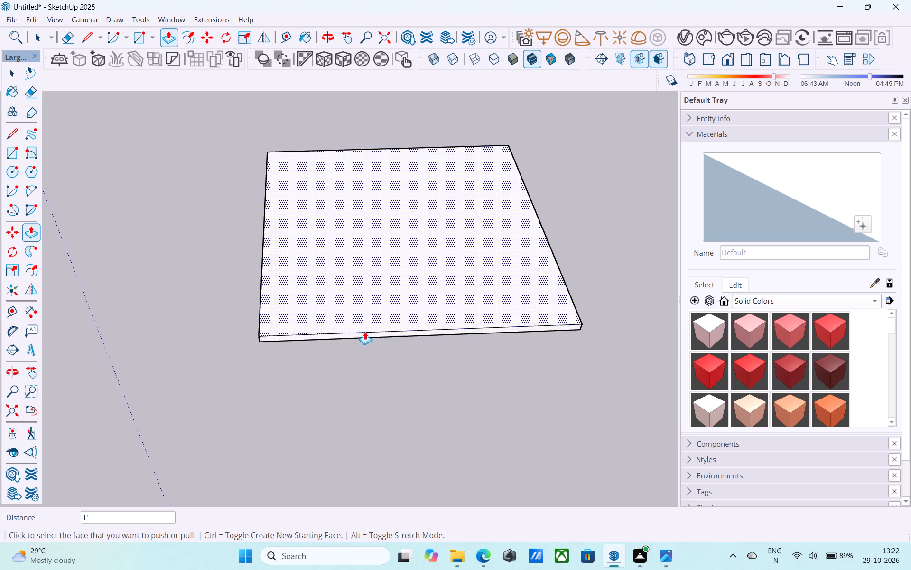
scroll(365, 332, up, 4)
scroll(398, 267, up, 1)
key(space)
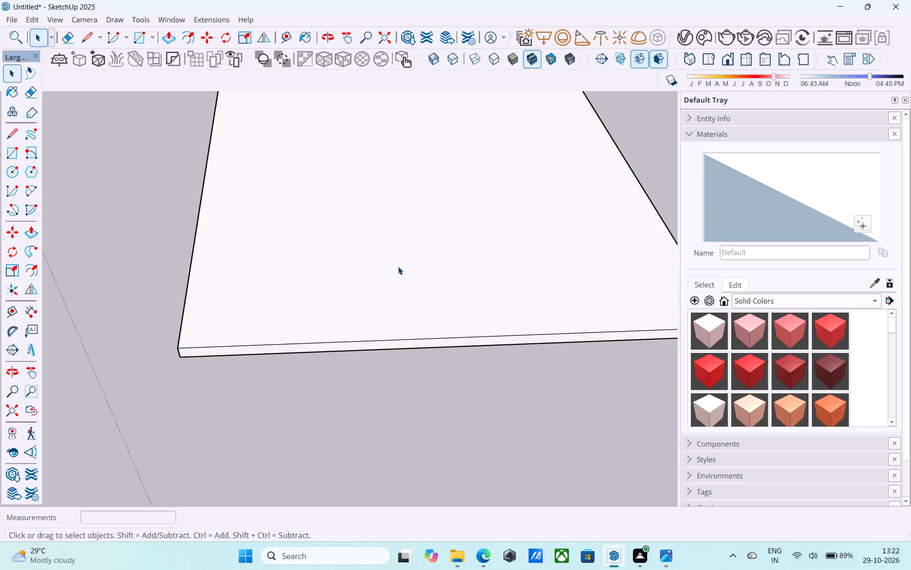
scroll(349, 249, down, 4)
middle_drag(349, 253, 322, 307)
middle_drag(322, 307, 468, 227)
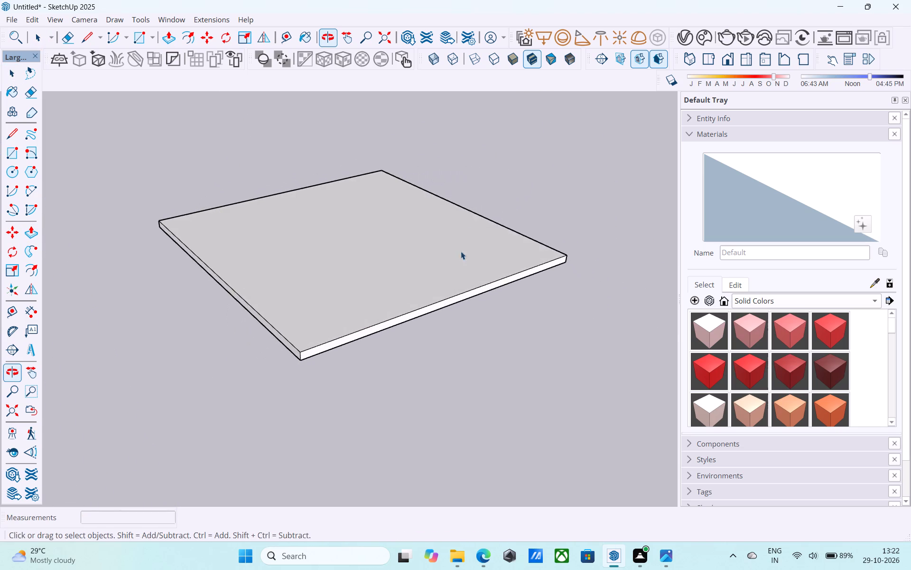
scroll(347, 354, up, 13)
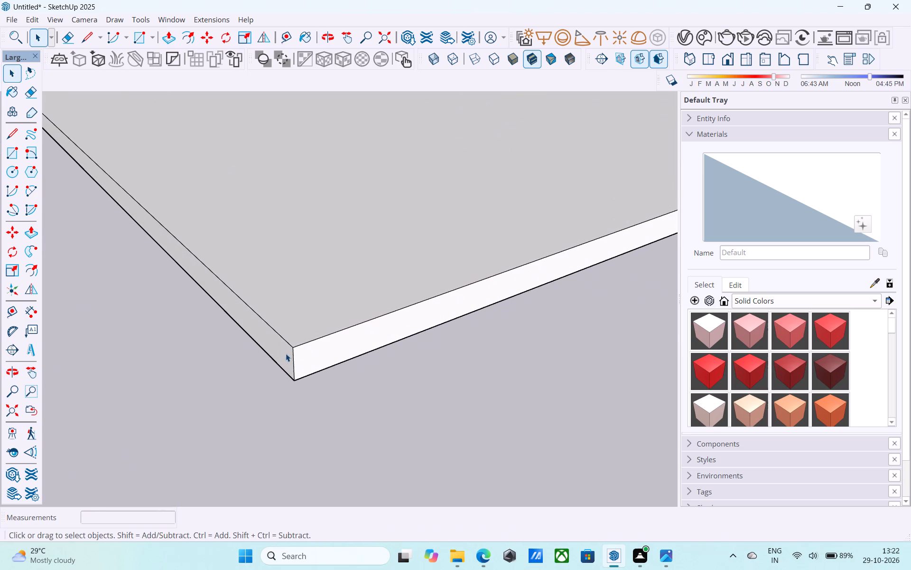
scroll(288, 352, down, 6)
middle_drag(289, 351, 285, 351)
click(281, 343)
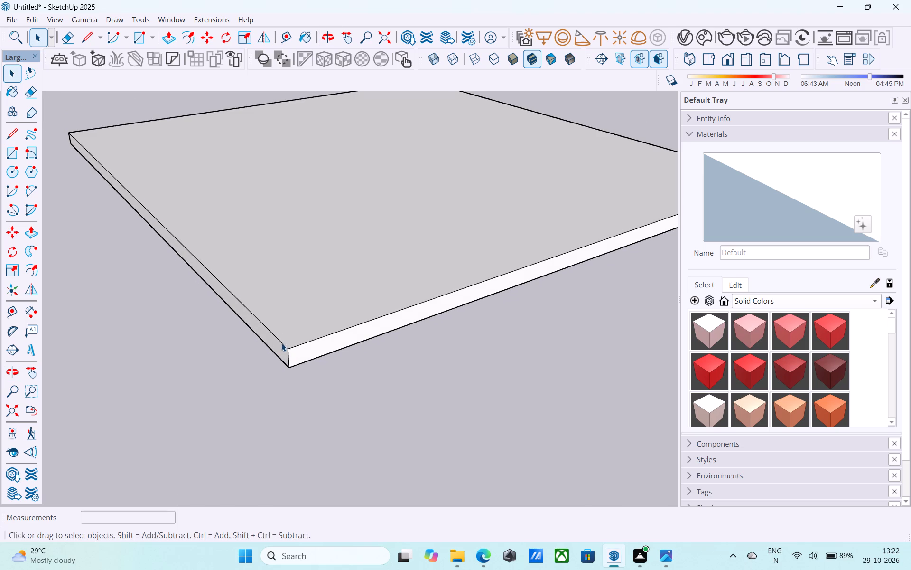
key(m)
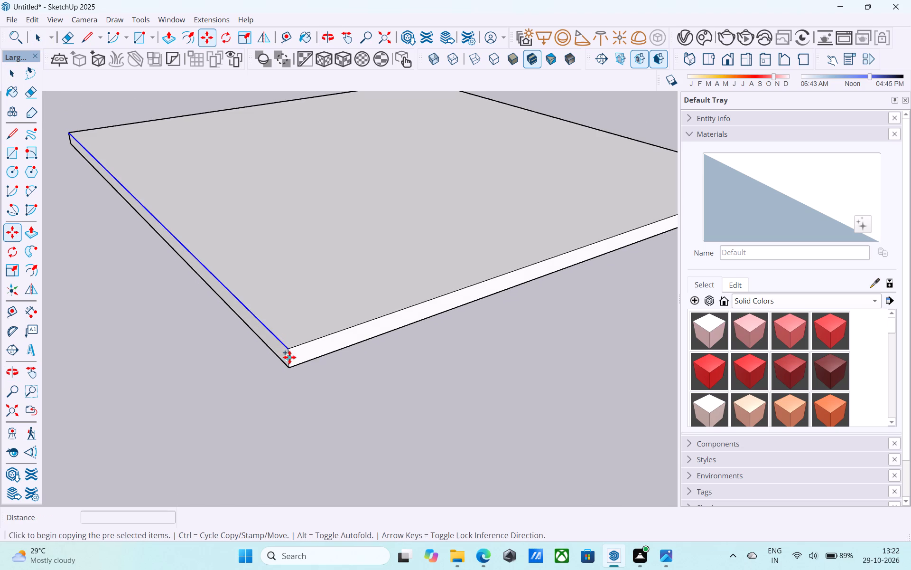
click(289, 351)
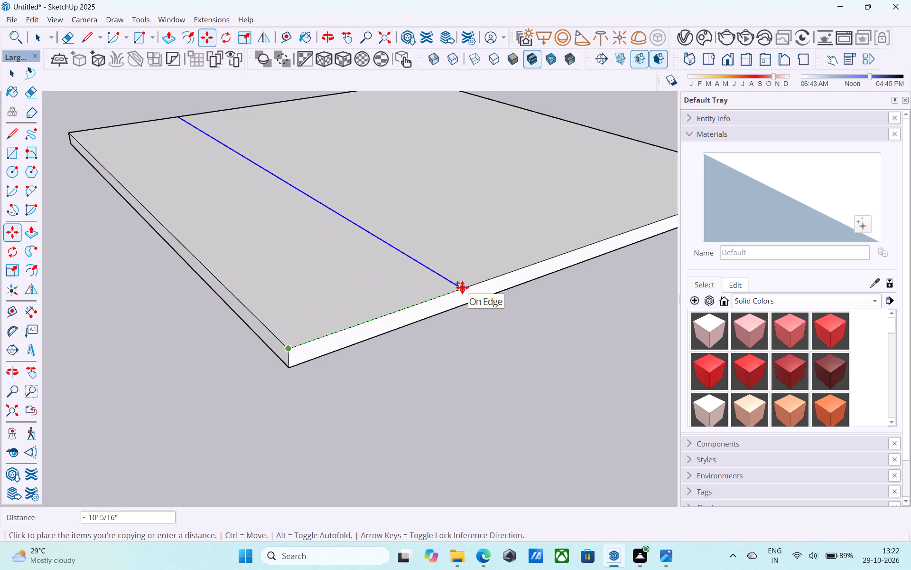
key(1)
key(0)
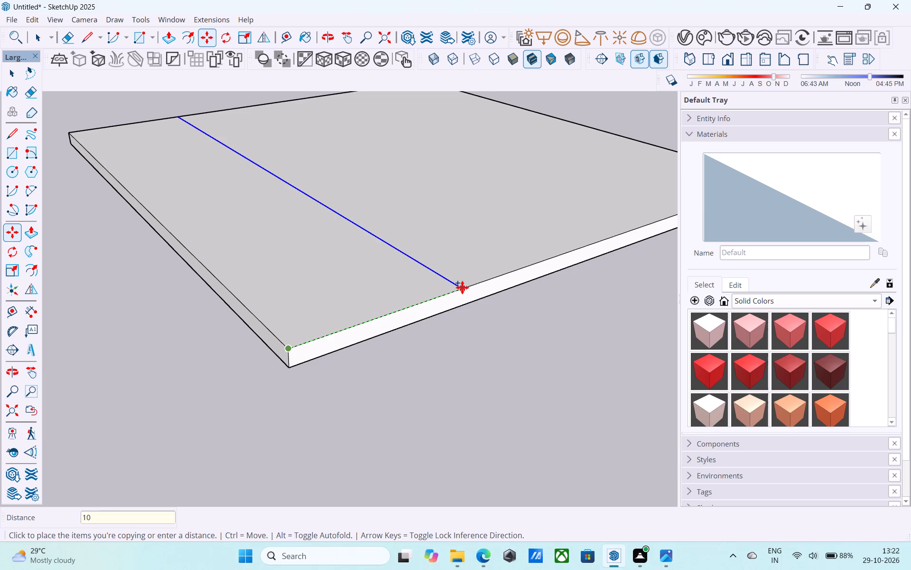
key(apostrophe)
key(Return)
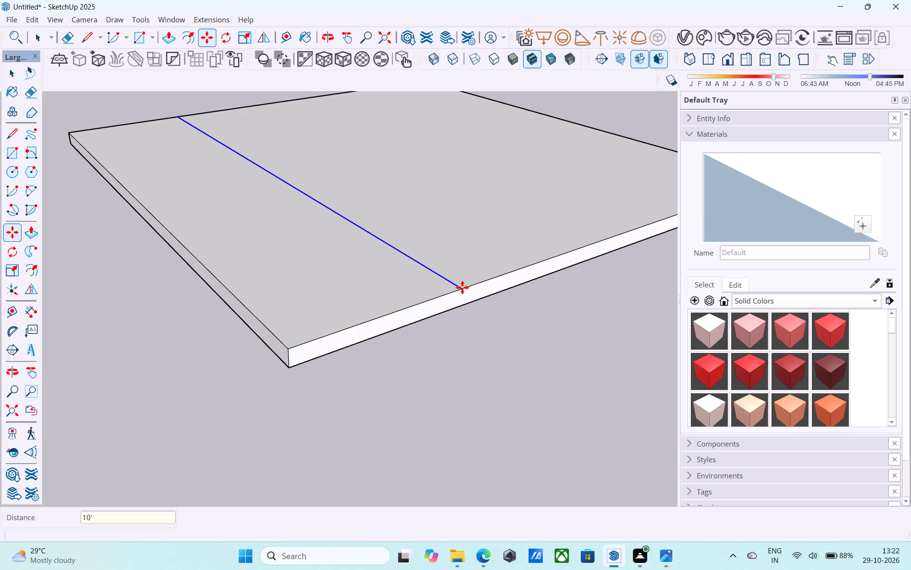
Copy the new dividing line a further 6" inward, away from the red-axis edge, to mark a wall thickness.
scroll(462, 287, down, 12)
middle_drag(462, 280, 364, 310)
middle_drag(480, 313, 451, 307)
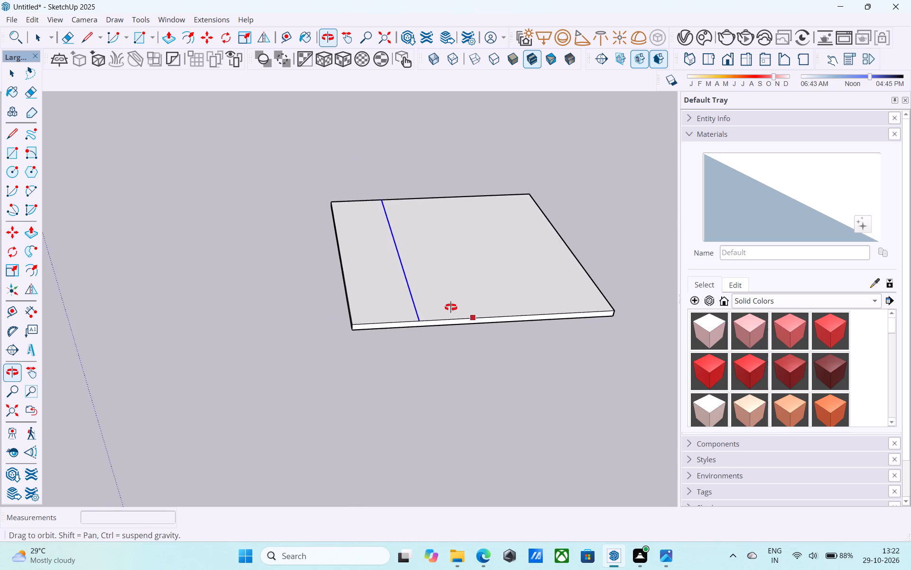
middle_drag(451, 307, 461, 323)
scroll(446, 328, up, 9)
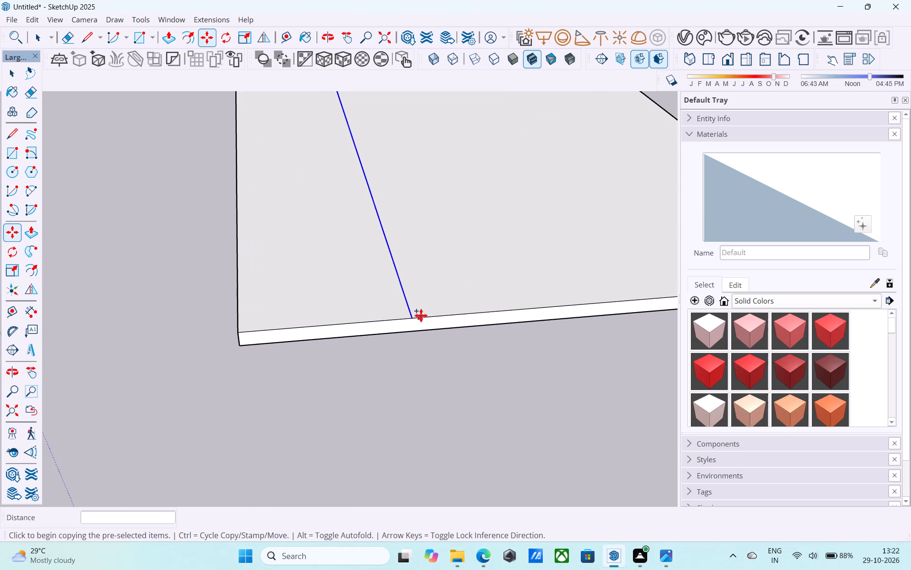
click(421, 315)
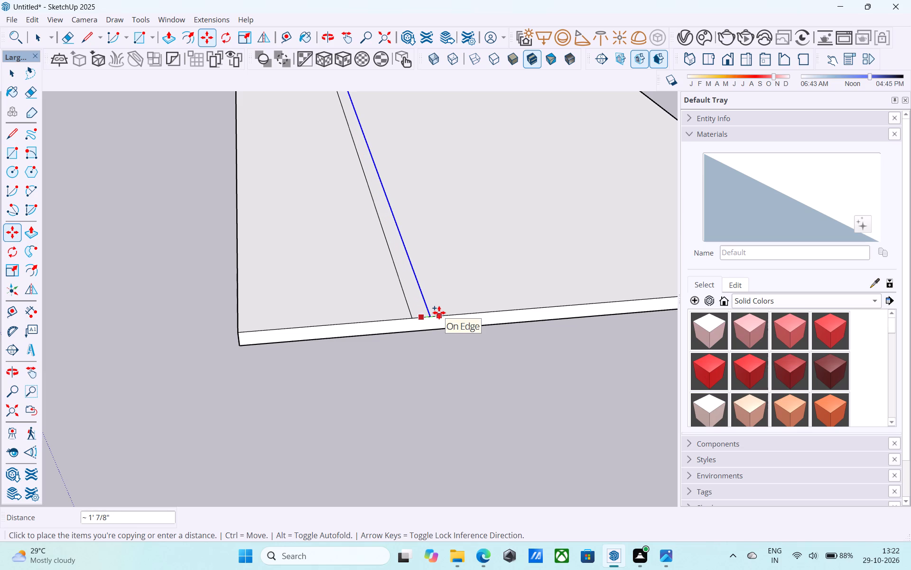
text(6")
key(Return)
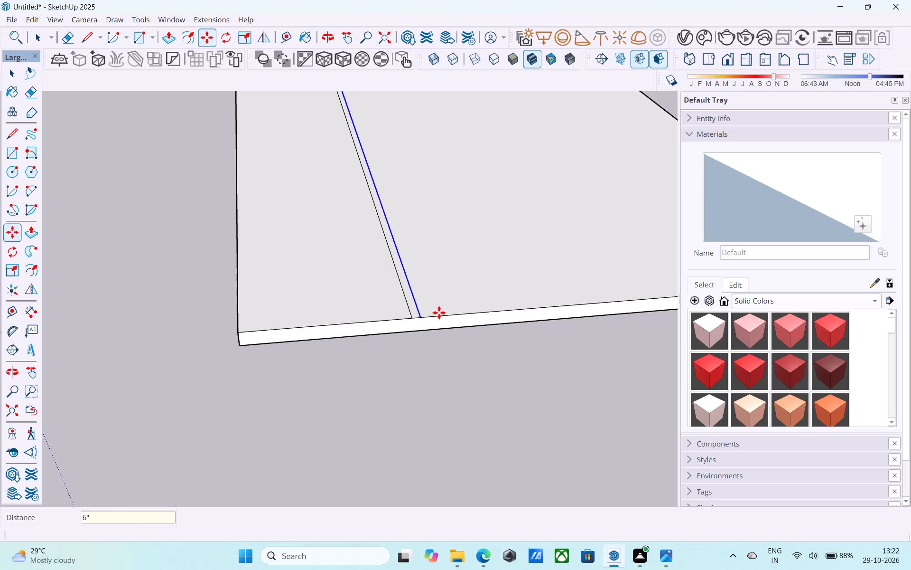
key(space)
Copy the long segment of the top edge farthest from the origin, beyond the 6" strip, 4' inward along the strip.
scroll(297, 318, down, 10)
middle_drag(295, 317, 288, 313)
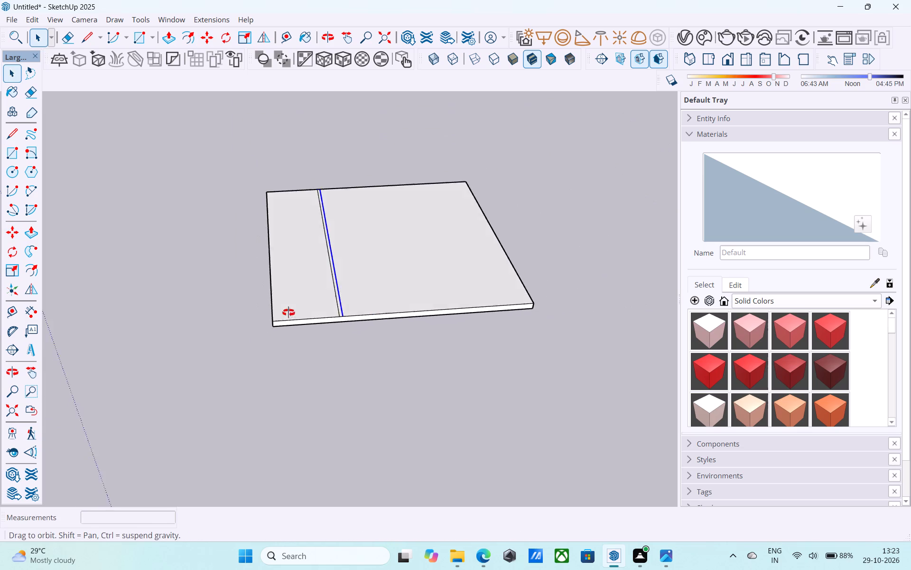
middle_drag(288, 313, 260, 299)
middle_drag(323, 296, 306, 293)
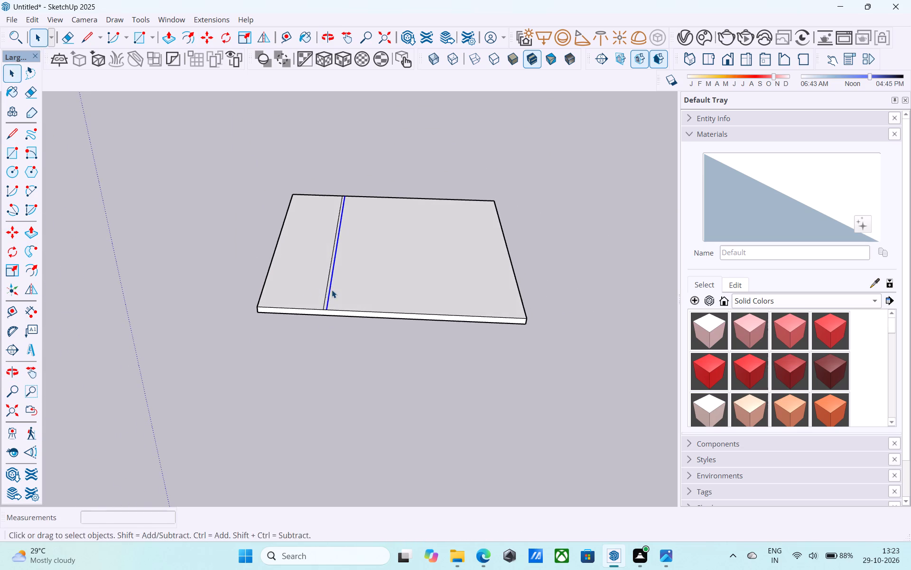
middle_drag(334, 290, 349, 325)
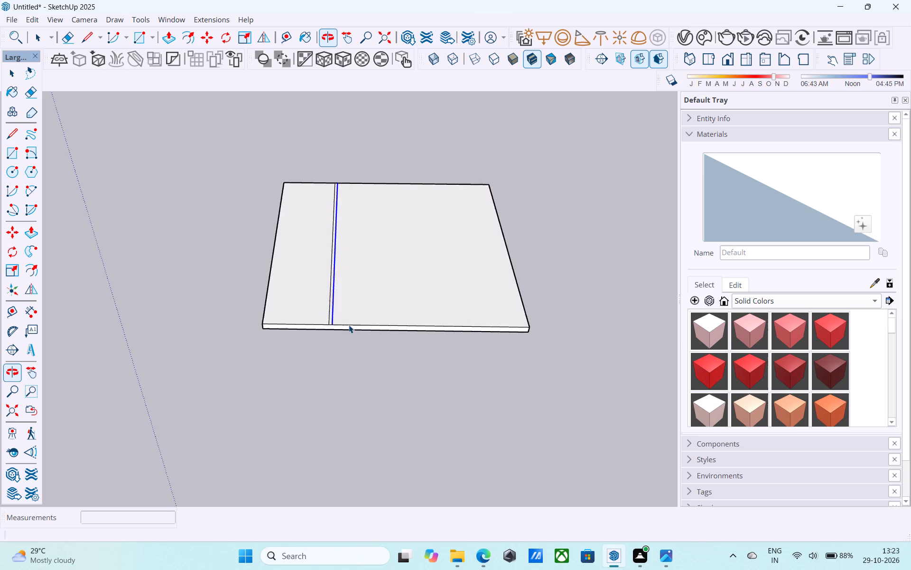
scroll(349, 325, up, 13)
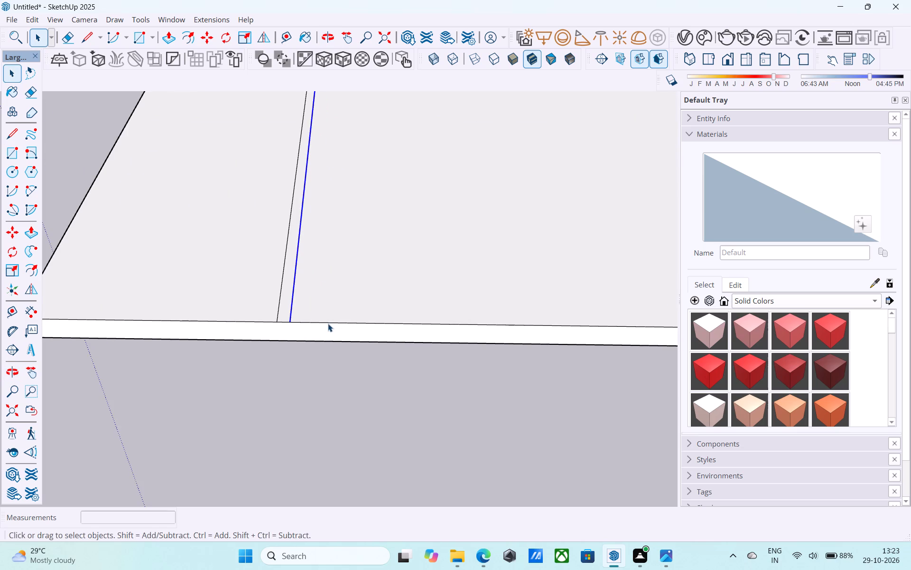
click(321, 323)
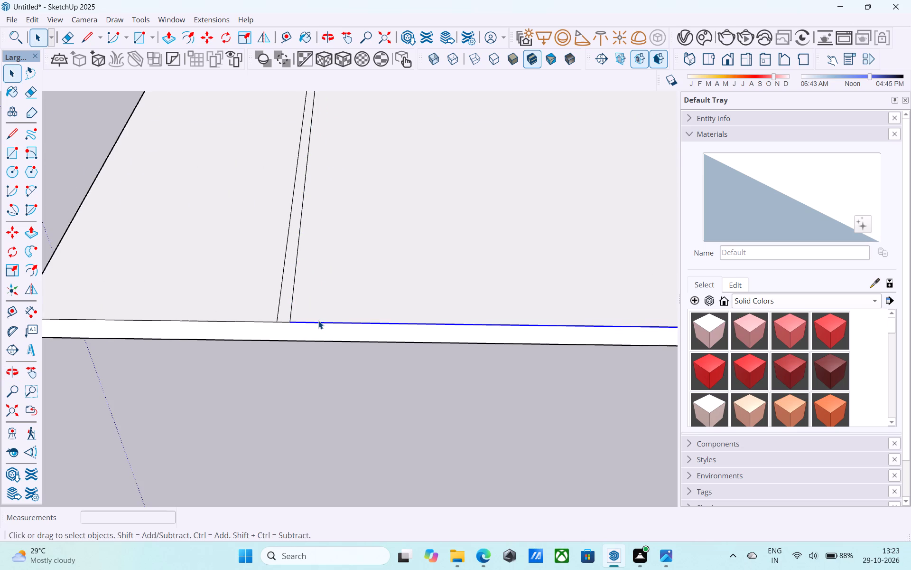
key(m)
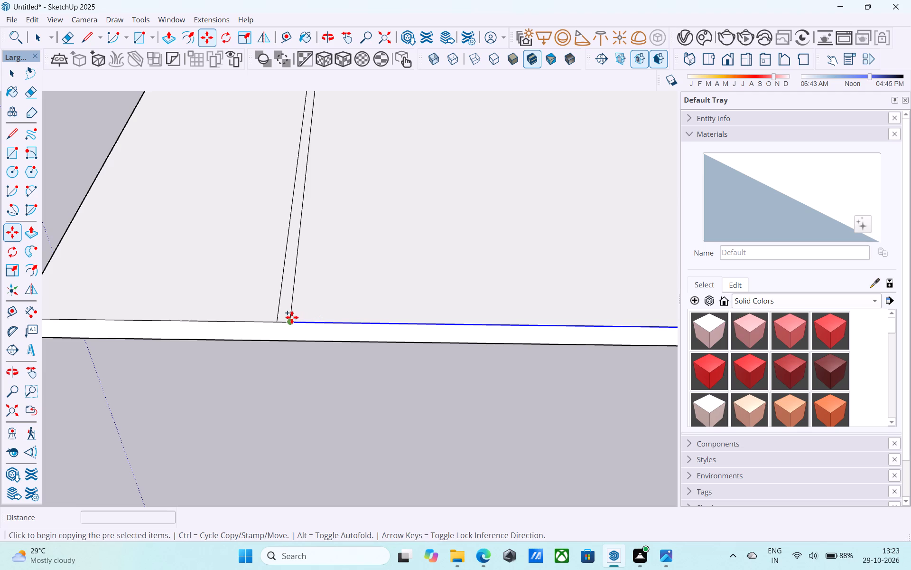
click(292, 317)
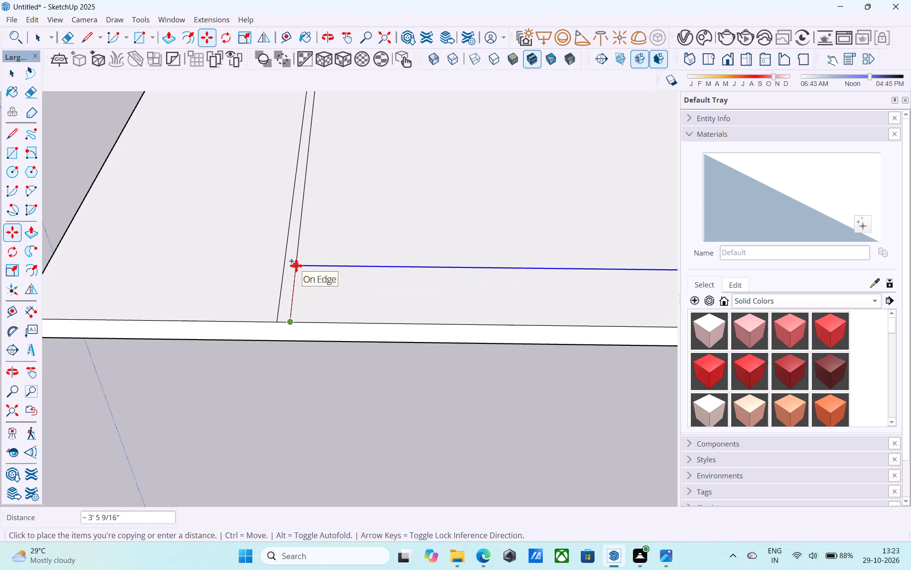
text(4')
key(Return)
Copy the slab's top edge opposite the red-axis edge 4' inward, starting it on the 4' offset line.
scroll(296, 266, down, 4)
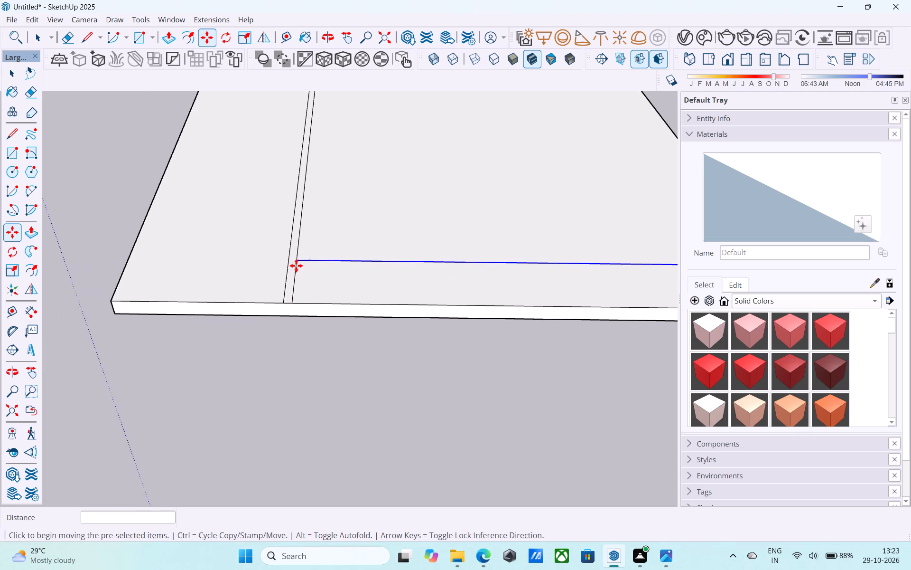
scroll(296, 266, down, 5)
middle_drag(296, 273, 180, 276)
middle_drag(352, 286, 326, 278)
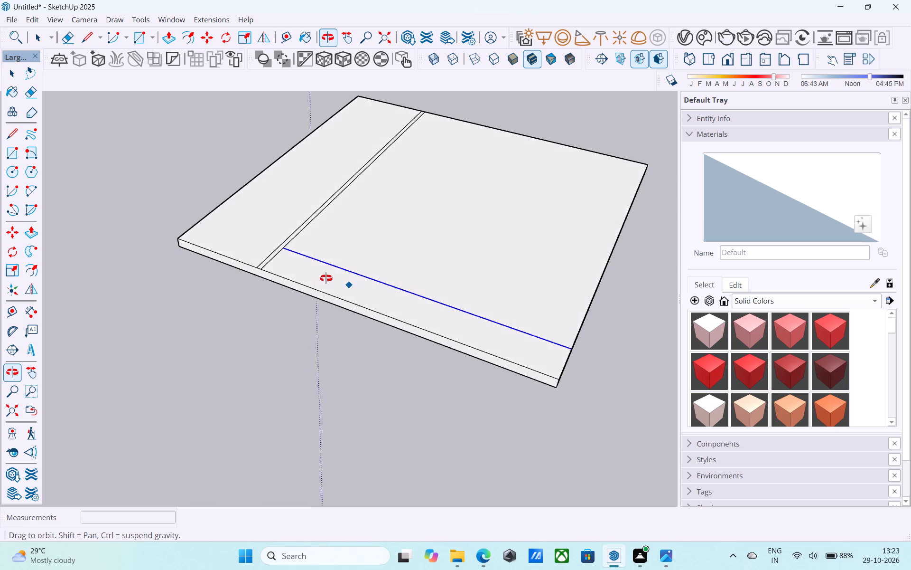
middle_drag(326, 278, 265, 271)
key(space)
scroll(572, 395, up, 5)
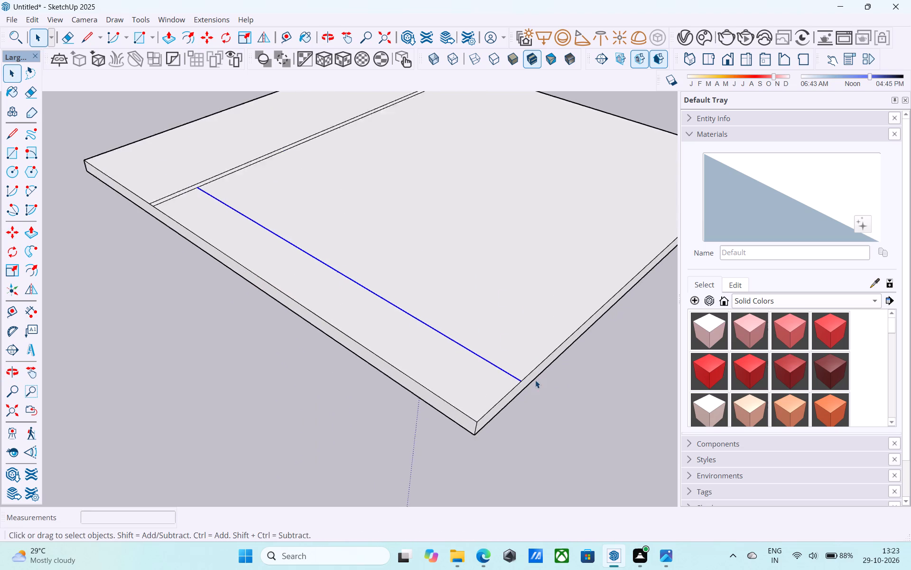
scroll(535, 380, up, 7)
click(523, 375)
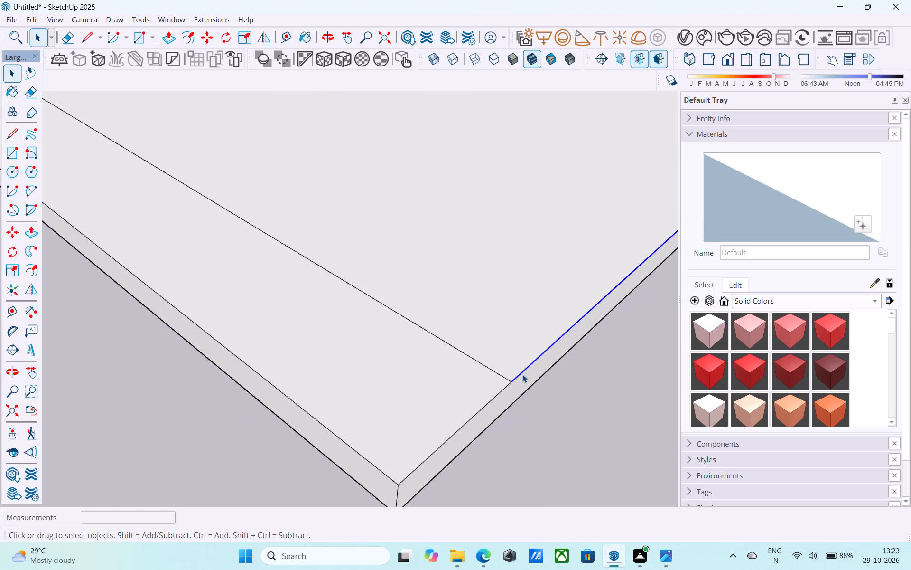
key(m)
click(515, 378)
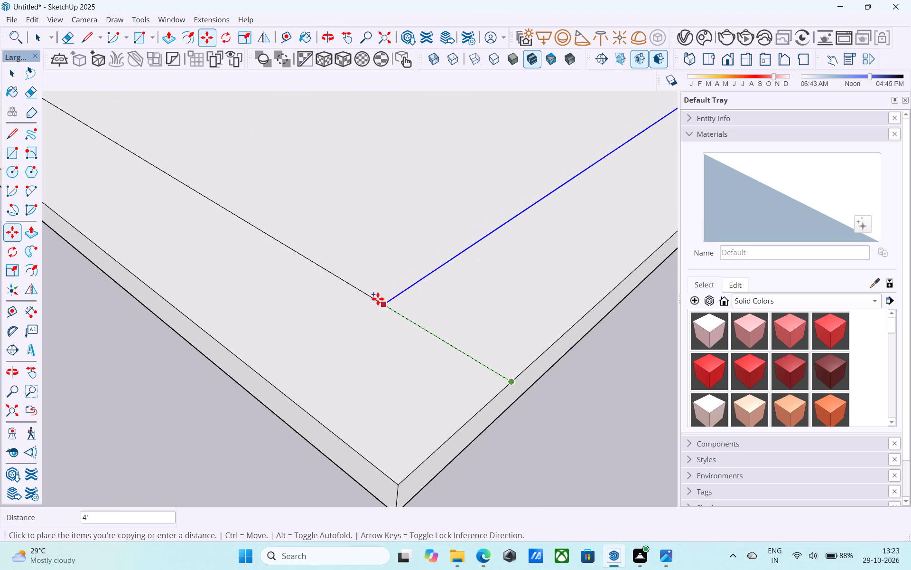
click(380, 301)
Erase the leftover line segment between the inner corner and the slab's outer edge.
key(e)
drag(435, 314, 422, 342)
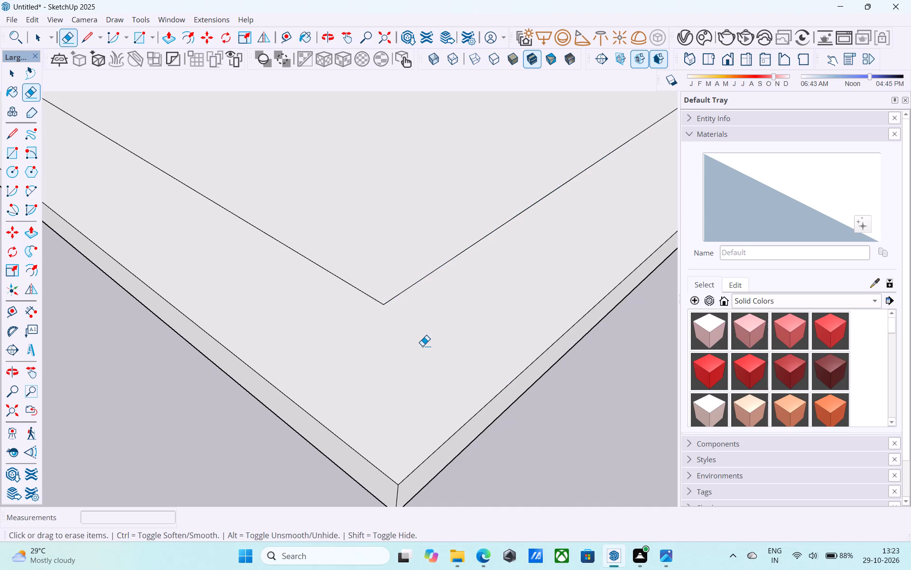
key(space)
Select the whole slab with its layout lines and make it a group.
scroll(423, 348, down, 11)
middle_drag(365, 378, 600, 94)
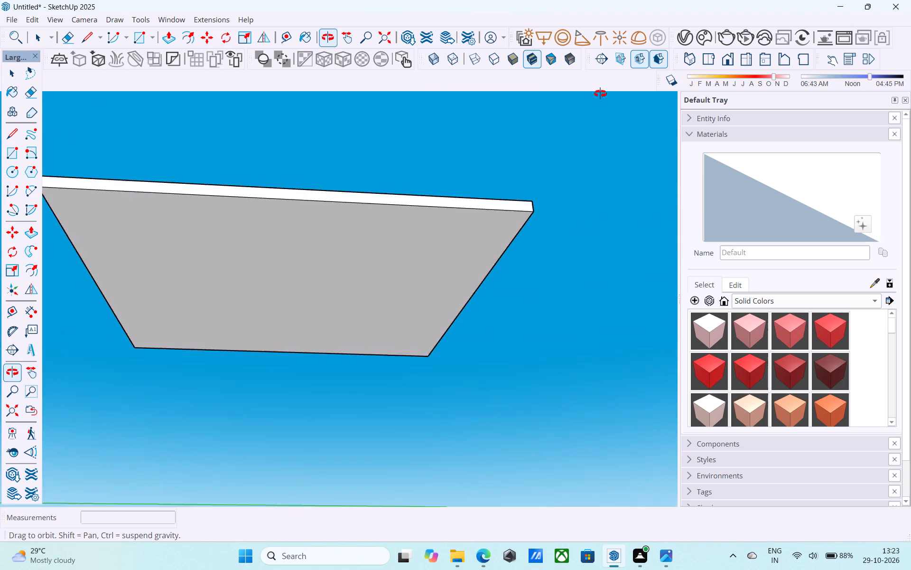
middle_drag(600, 94, 576, 382)
triple_click(386, 274)
right_click(386, 274)
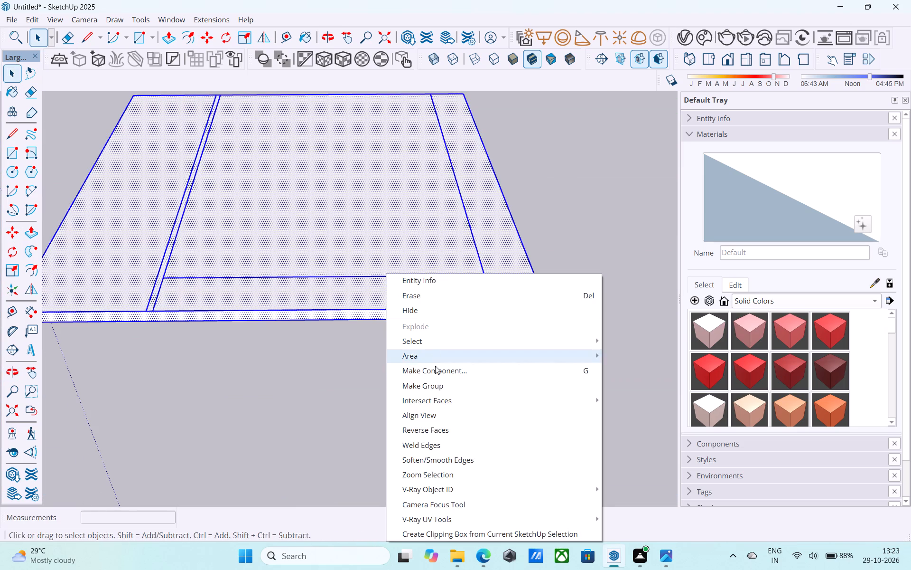
click(438, 388)
Open the slab group for editing and copy the inner line parallel to the green axis 6" inward.
scroll(507, 303, down, 6)
scroll(408, 407, up, 6)
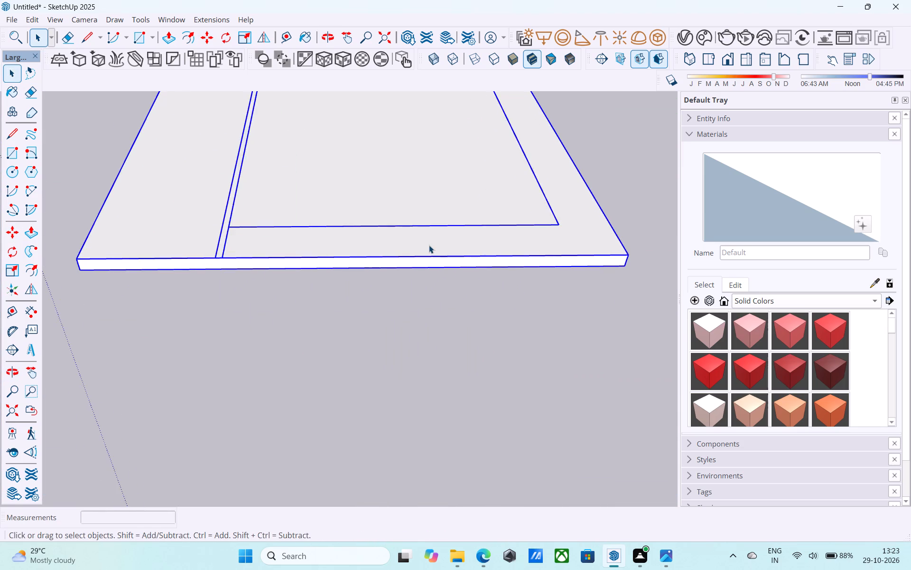
double_click(429, 245)
scroll(428, 240, down, 5)
middle_drag(428, 240, 214, 308)
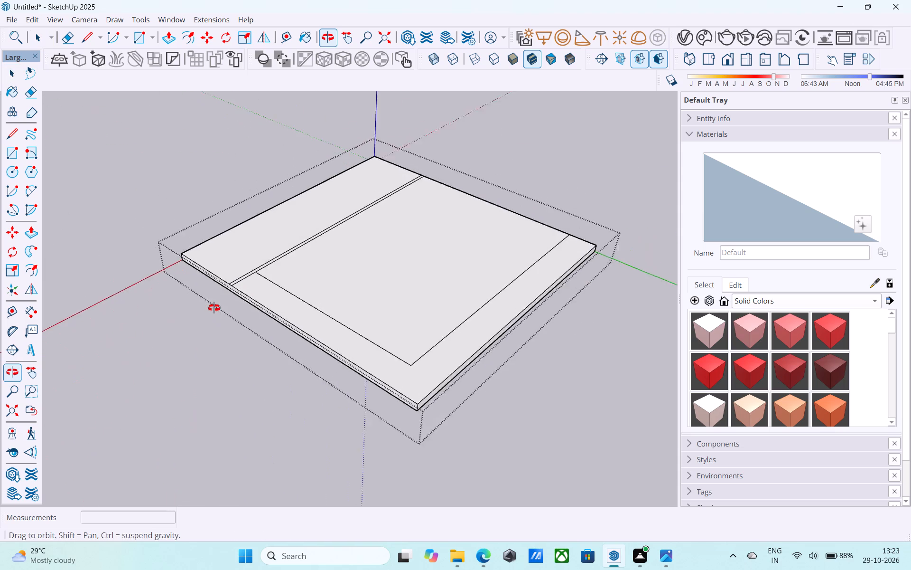
middle_drag(214, 308, 645, 288)
scroll(433, 295, up, 10)
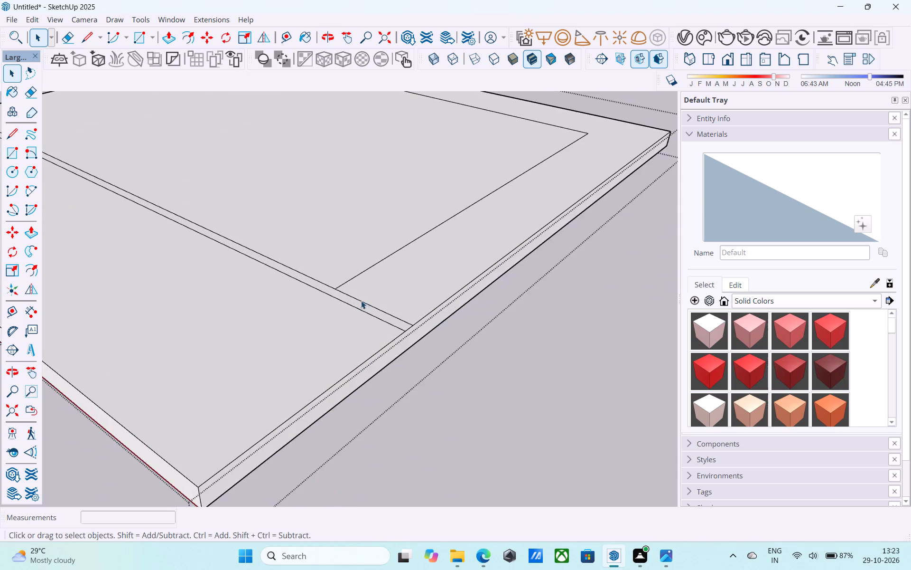
scroll(361, 301, up, 4)
click(340, 280)
shift+middle_drag(340, 280, 458, 315)
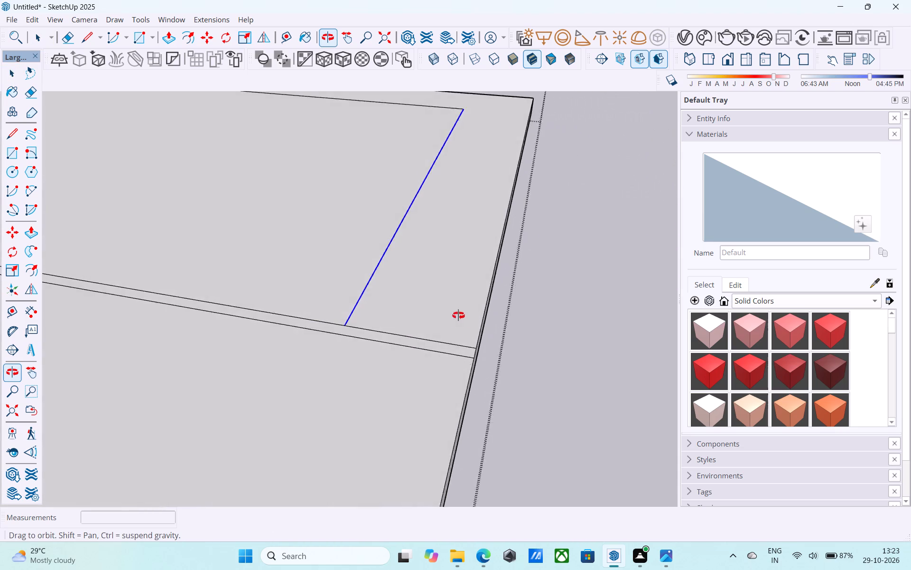
shift+middle_drag(458, 315, 461, 323)
shift+middle_drag(383, 314, 400, 378)
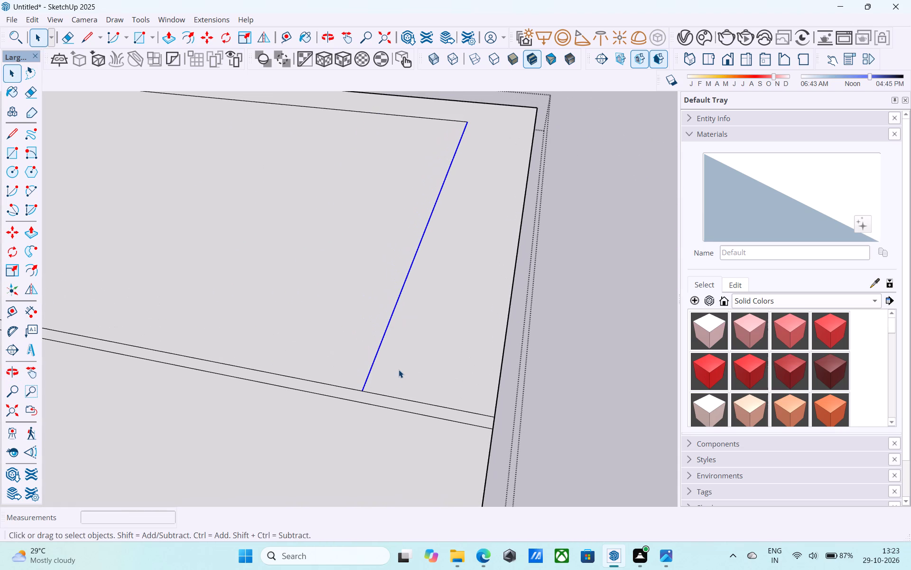
middle_drag(397, 368, 380, 356)
key(m)
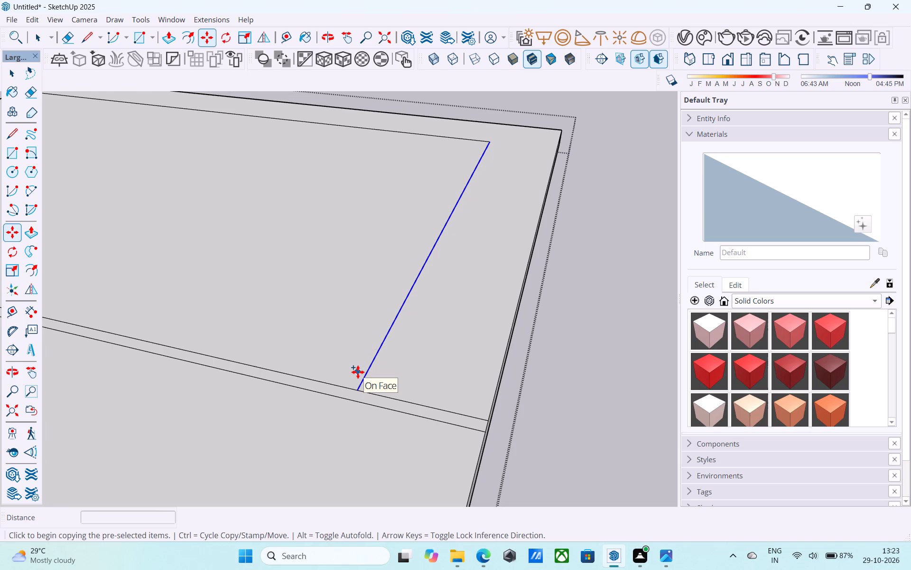
scroll(358, 372, up, 3)
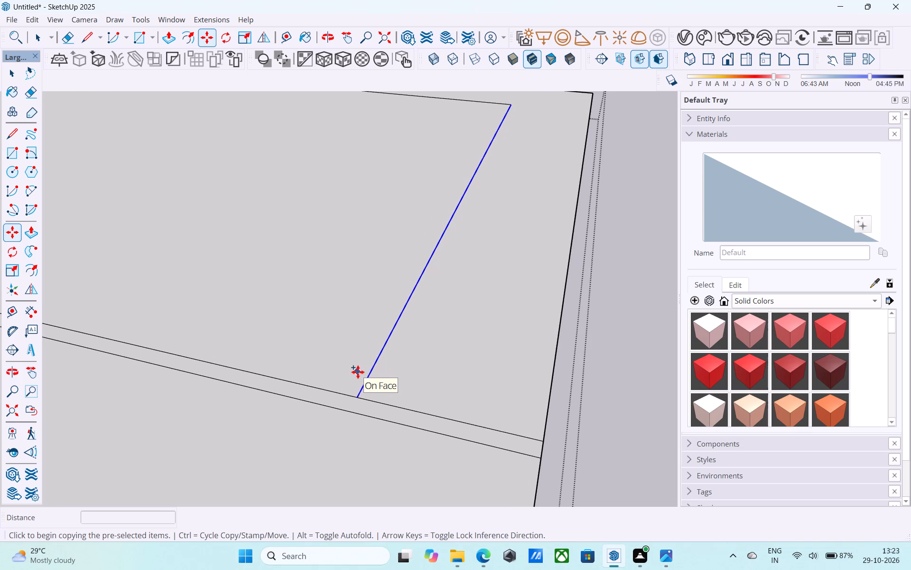
scroll(358, 372, up, 3)
click(360, 406)
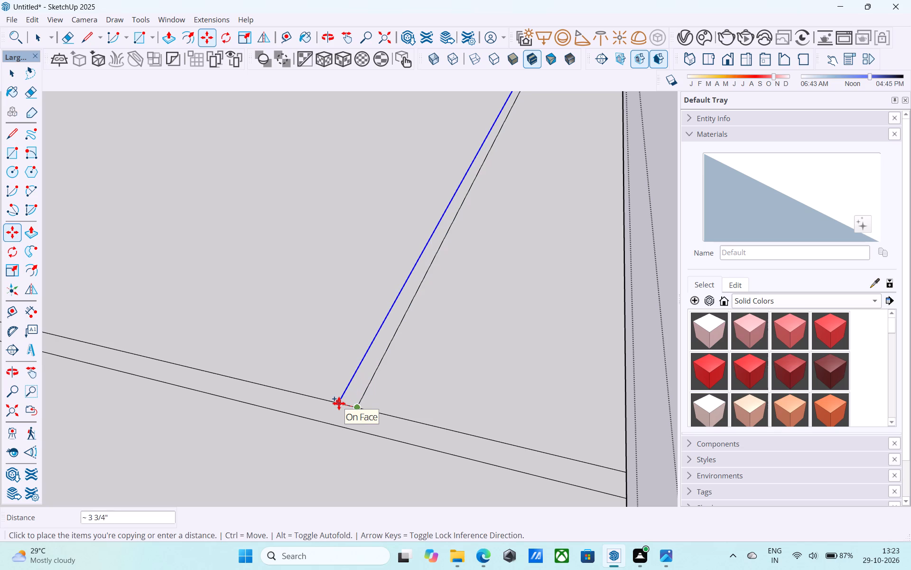
text(6")
key(Return)
key(space)
Copy the inner line near the slab edge opposite the red axis 6" inward.
scroll(338, 408, down, 4)
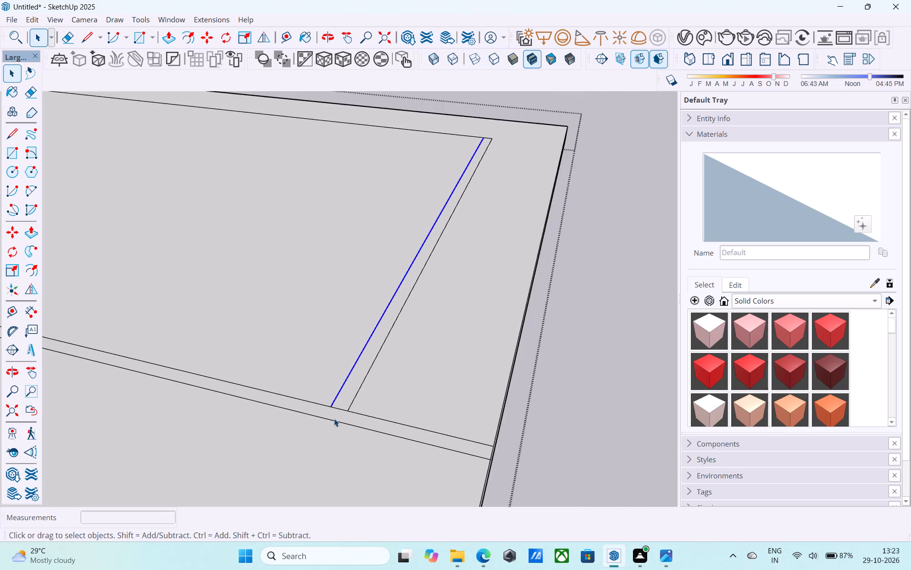
scroll(334, 418, down, 8)
middle_drag(497, 361, 167, 314)
scroll(336, 284, down, 4)
middle_drag(335, 282, 397, 353)
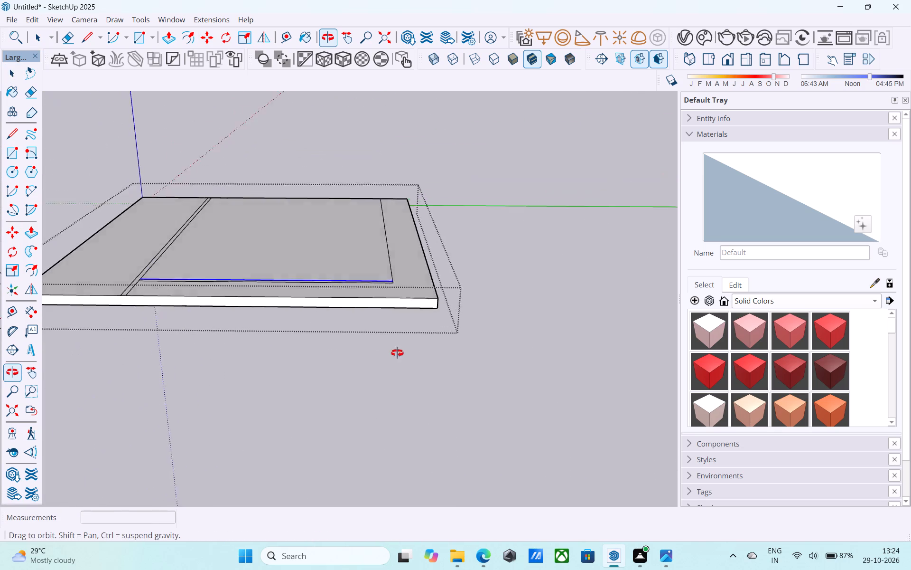
middle_drag(397, 353, 302, 398)
middle_drag(319, 241, 170, 255)
scroll(290, 368, up, 10)
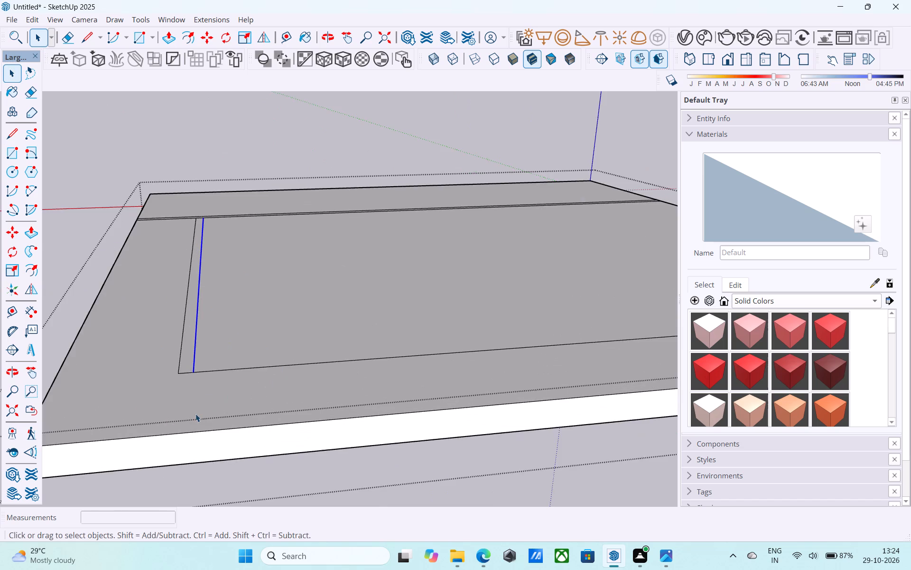
shift+middle_drag(198, 407, 361, 456)
scroll(220, 325, down, 4)
middle_drag(236, 320, 321, 344)
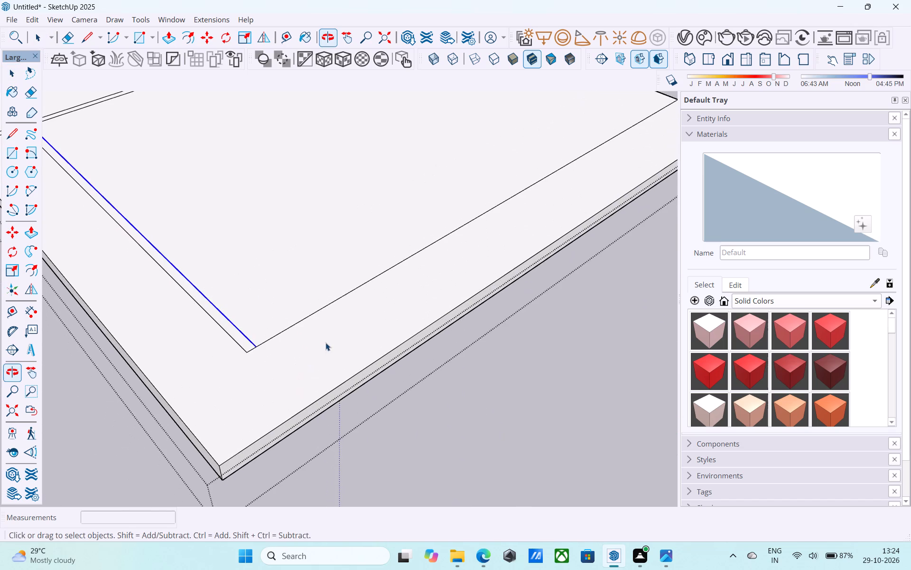
click(277, 337)
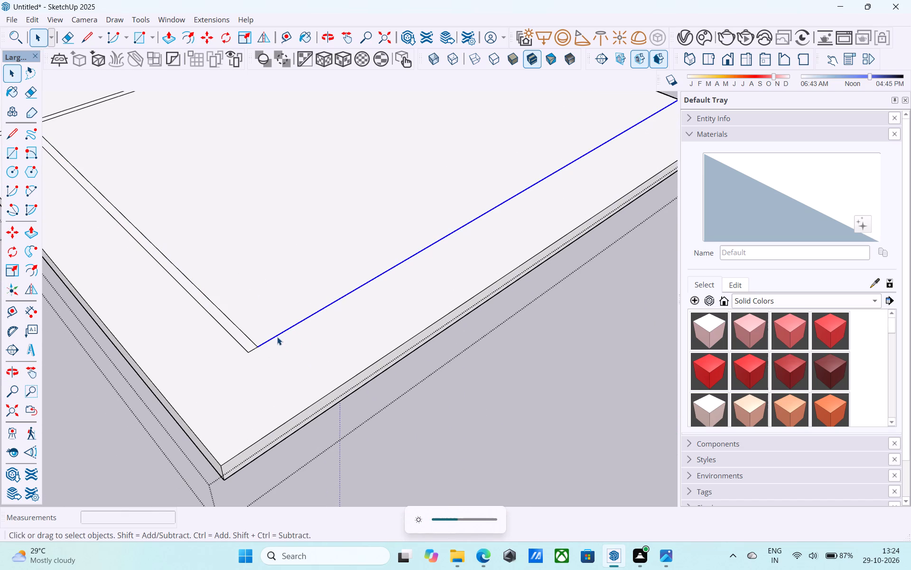
key(m)
click(263, 342)
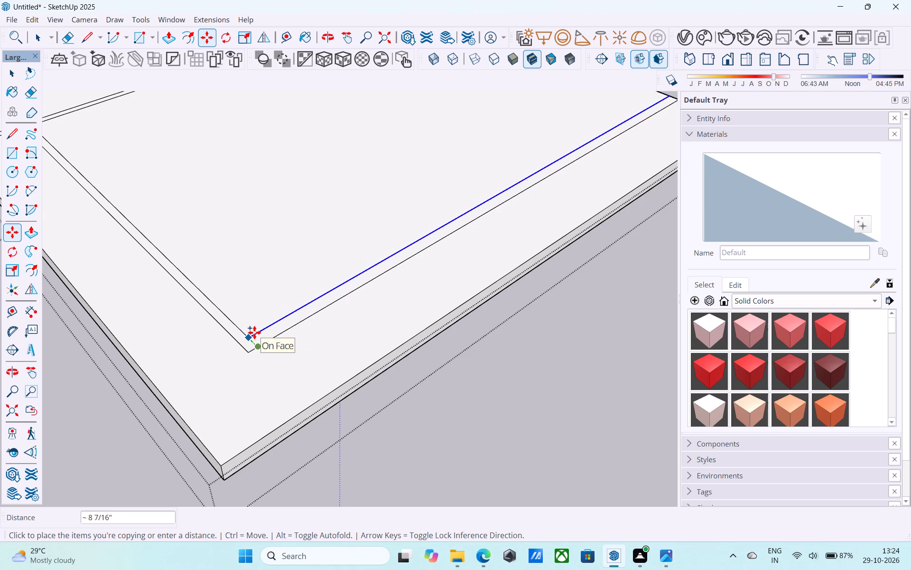
text(6")
key(Return)
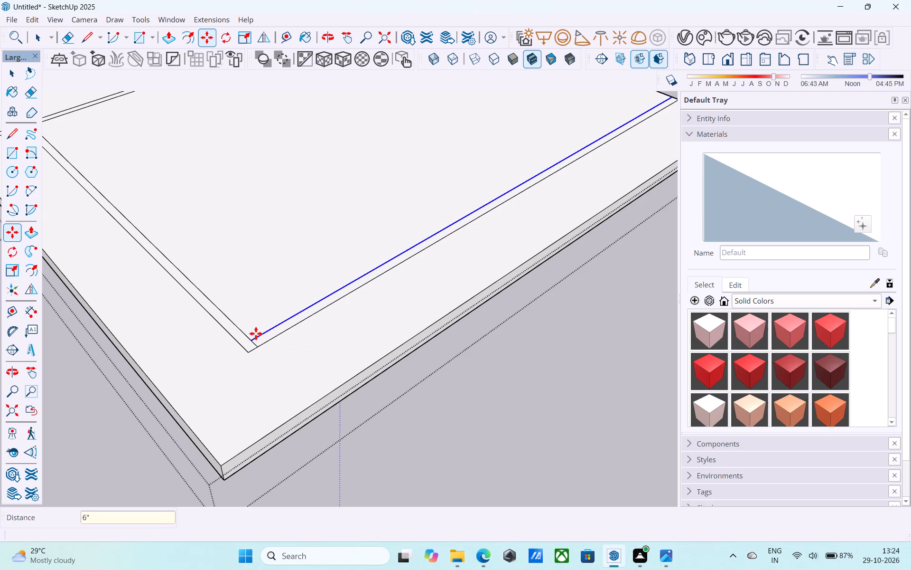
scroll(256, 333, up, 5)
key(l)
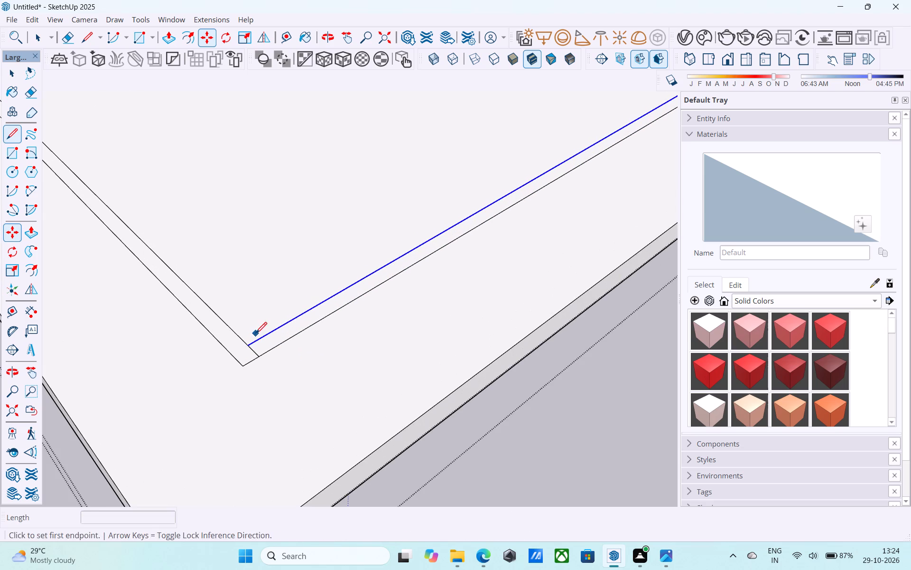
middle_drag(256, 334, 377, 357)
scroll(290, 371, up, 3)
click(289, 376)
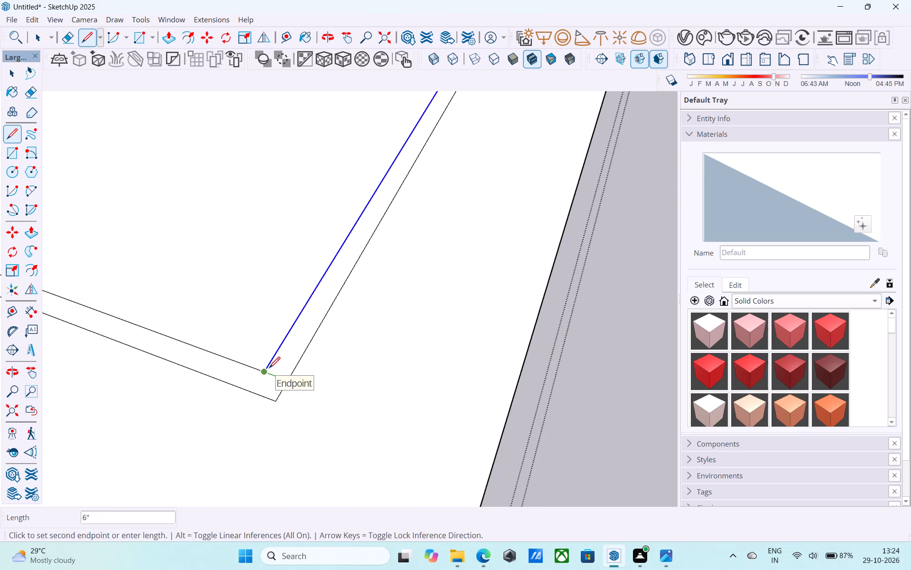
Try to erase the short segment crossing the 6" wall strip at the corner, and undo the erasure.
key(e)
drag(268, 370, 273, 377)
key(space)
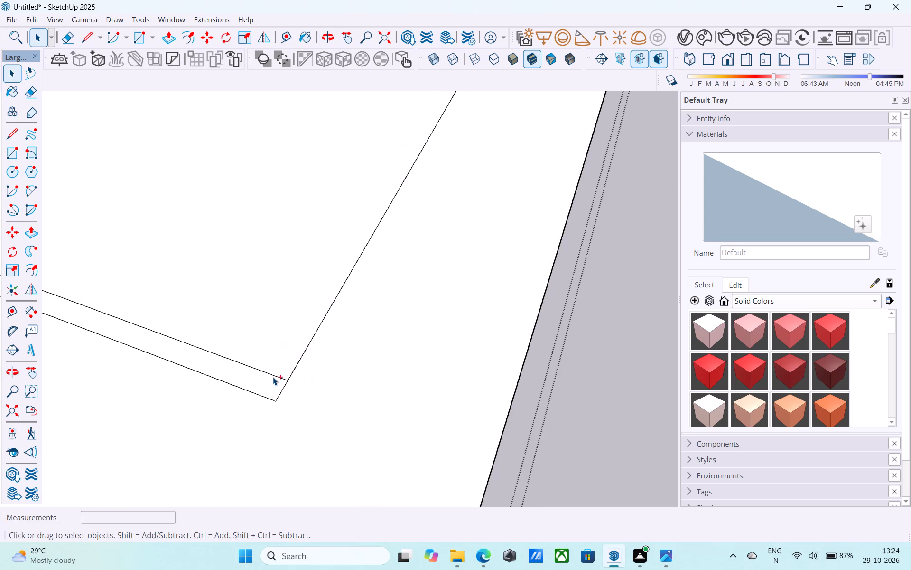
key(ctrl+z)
Erase only the short segment crossing the 6" wall strip at the inner corner.
key(e)
click(273, 374)
key(space)
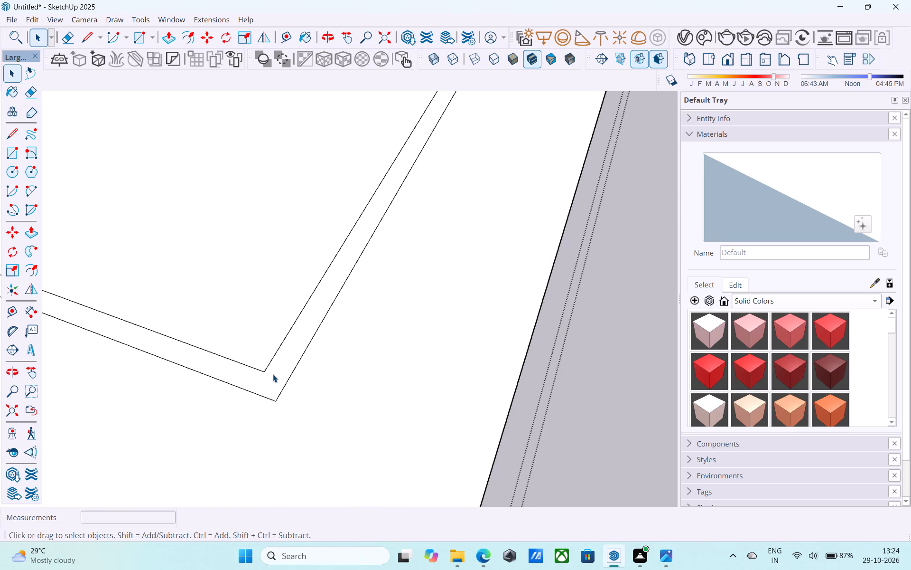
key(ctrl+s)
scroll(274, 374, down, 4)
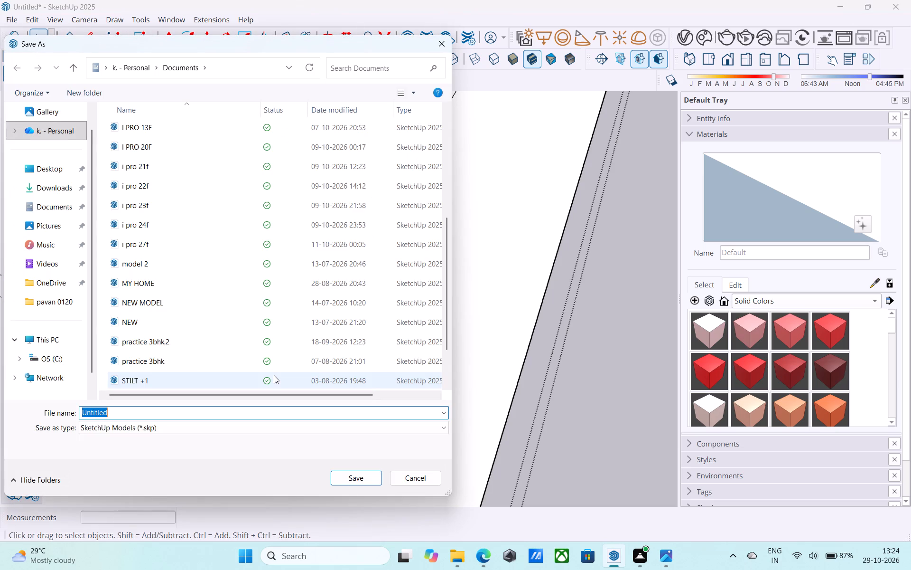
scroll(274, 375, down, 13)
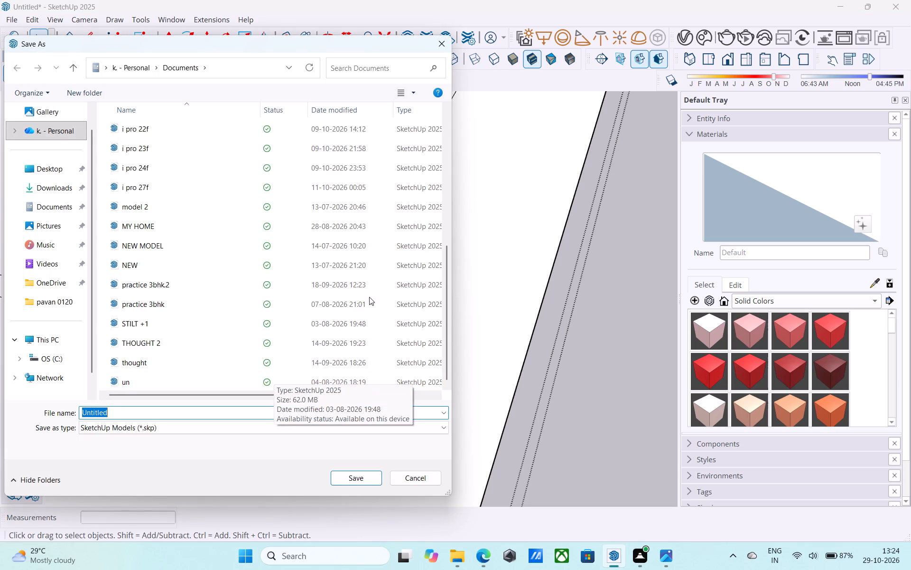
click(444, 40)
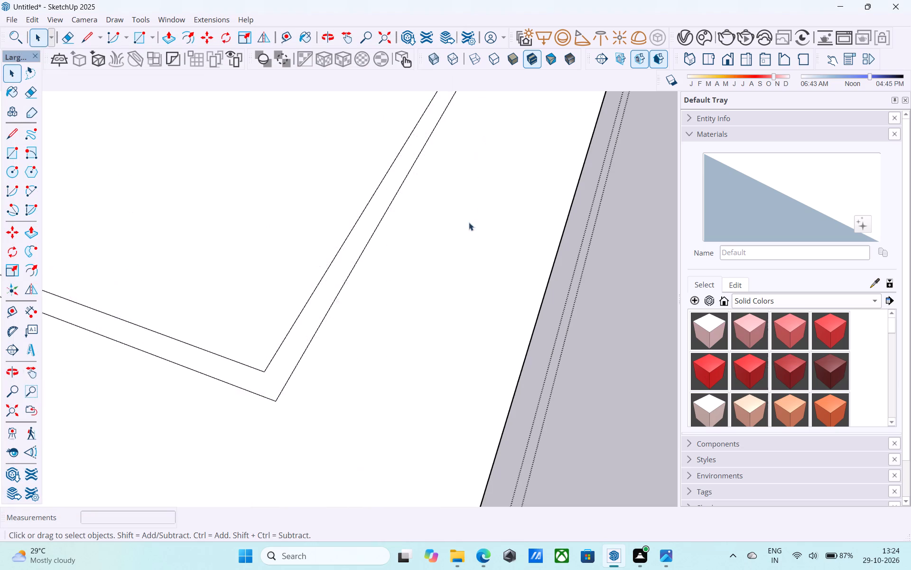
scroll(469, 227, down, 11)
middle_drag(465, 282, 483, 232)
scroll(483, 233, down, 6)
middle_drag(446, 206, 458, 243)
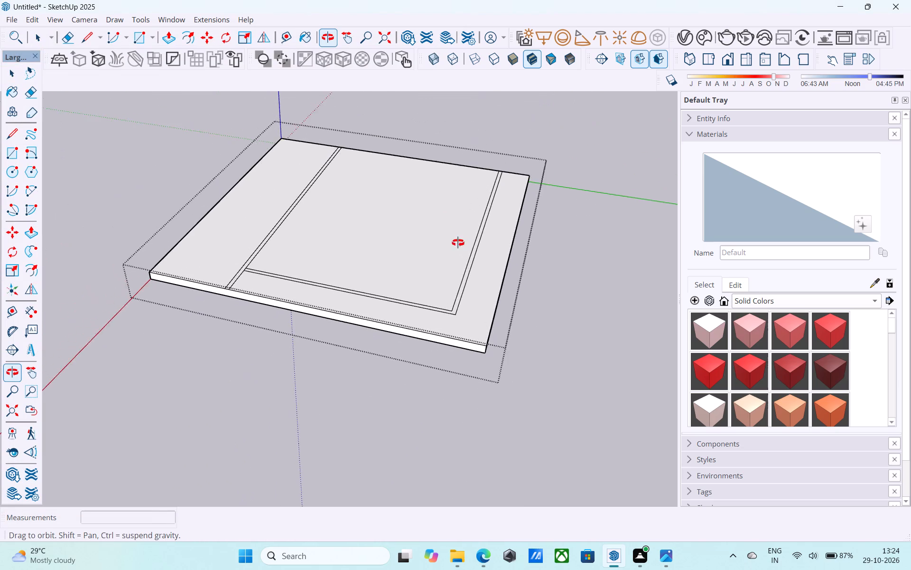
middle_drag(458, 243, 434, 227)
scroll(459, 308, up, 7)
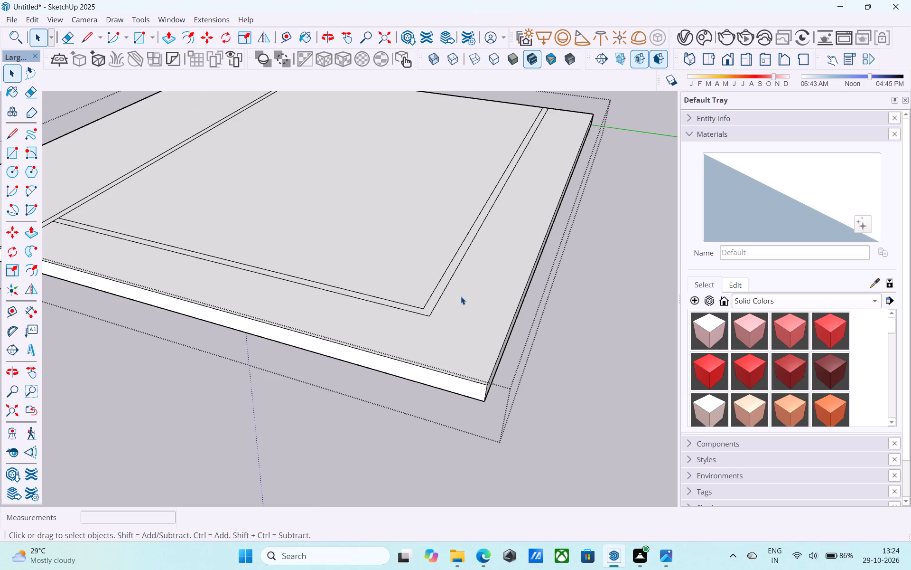
Save the model in the Downloads folder as "i pro 90f".
key(ctrl+s)
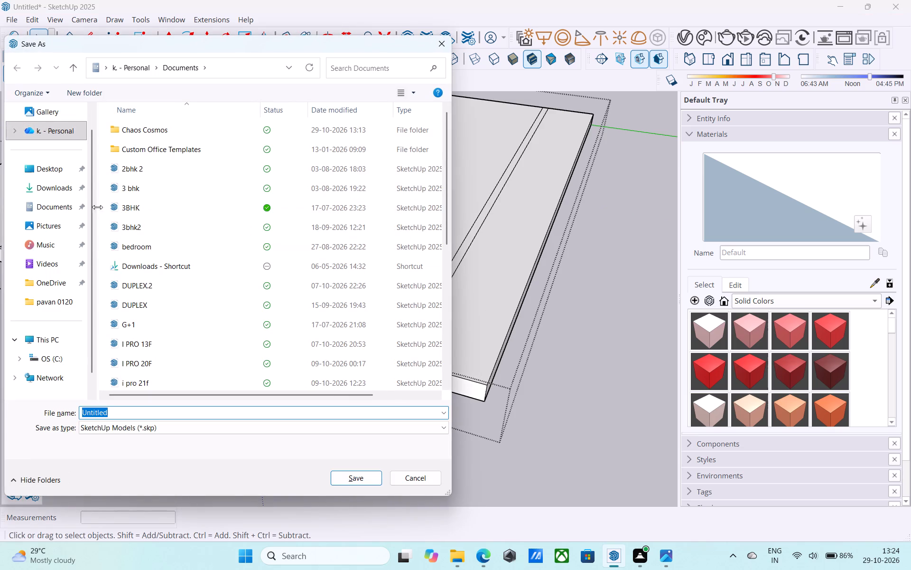
click(81, 194)
click(142, 414)
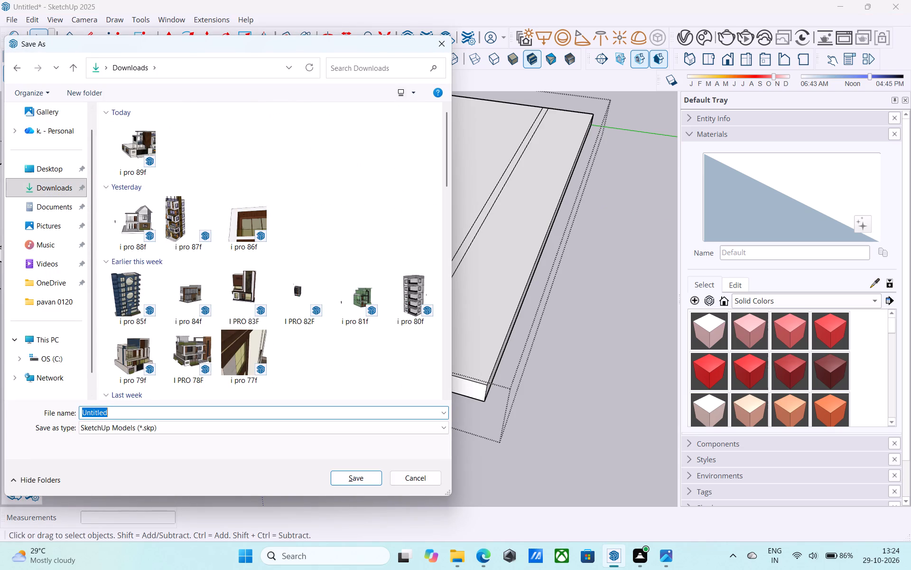
text(i pro)
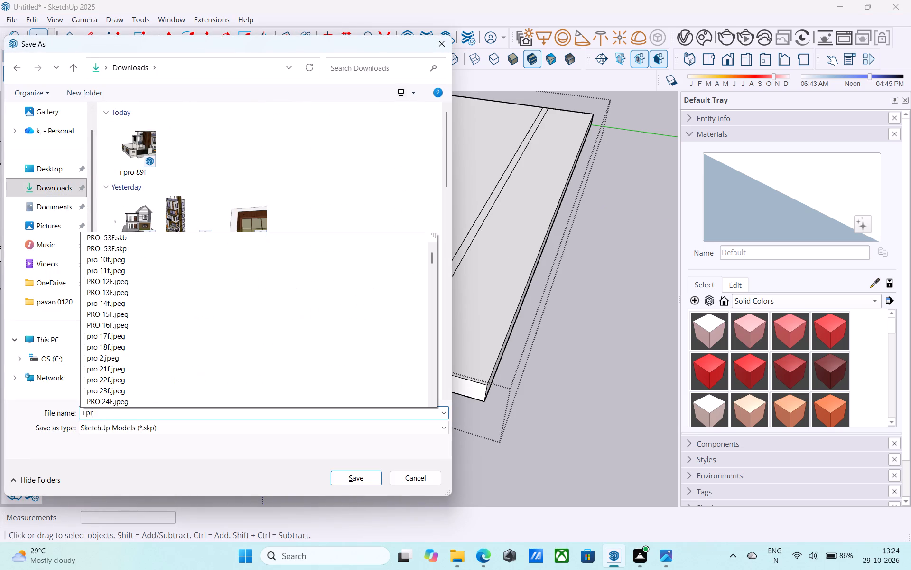
key(space)
text(90f)
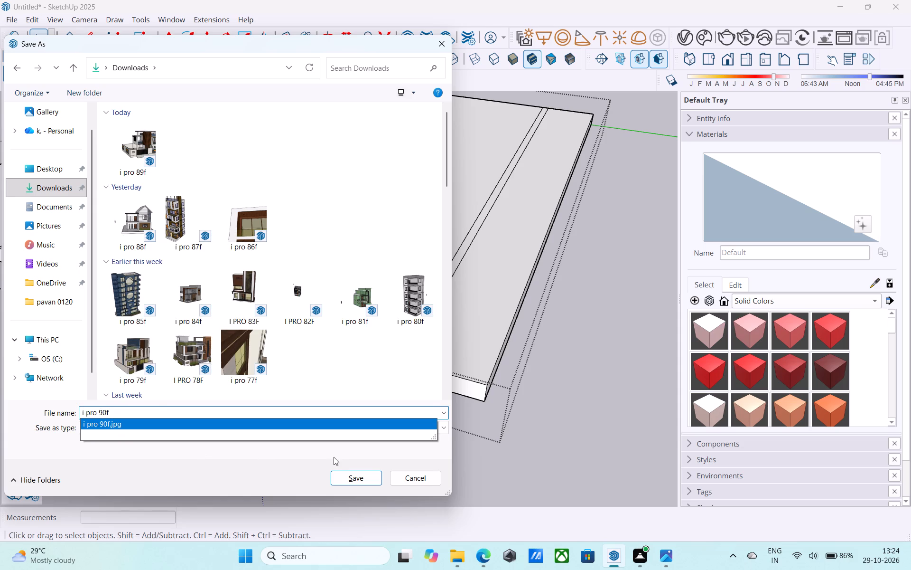
click(351, 482)
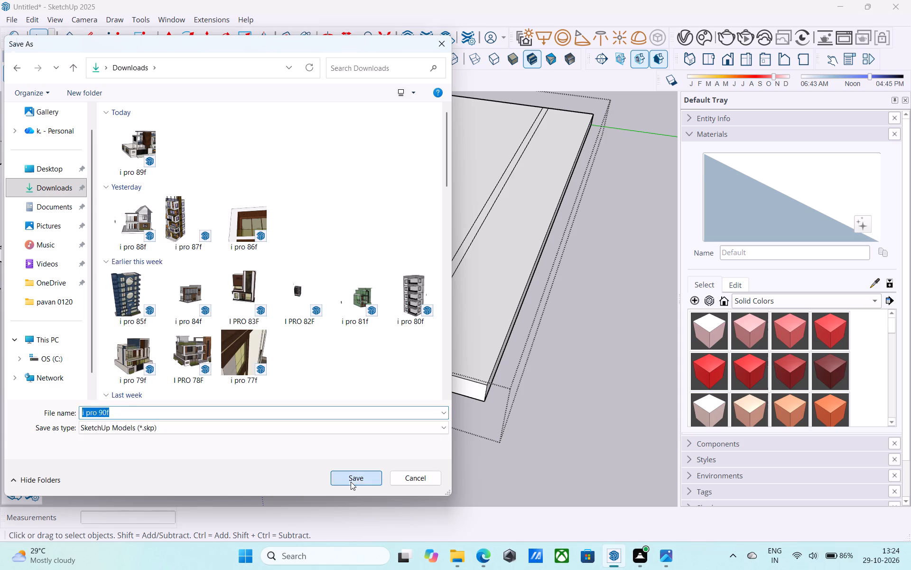
Examine the slab and its wall-line layout from several angles and distances.
scroll(321, 375, down, 10)
middle_drag(330, 379, 415, 316)
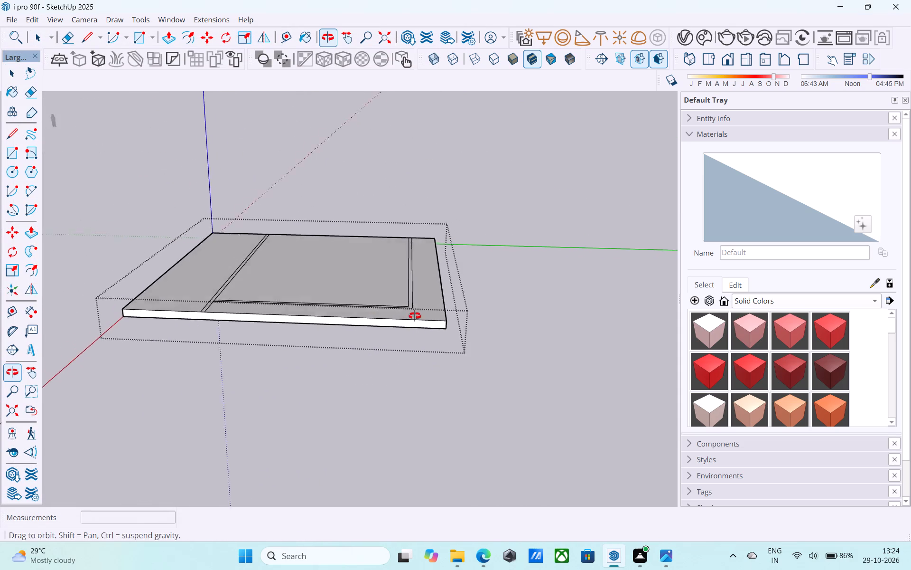
middle_drag(415, 316, 425, 363)
scroll(445, 353, down, 4)
middle_drag(445, 353, 426, 353)
scroll(383, 347, up, 2)
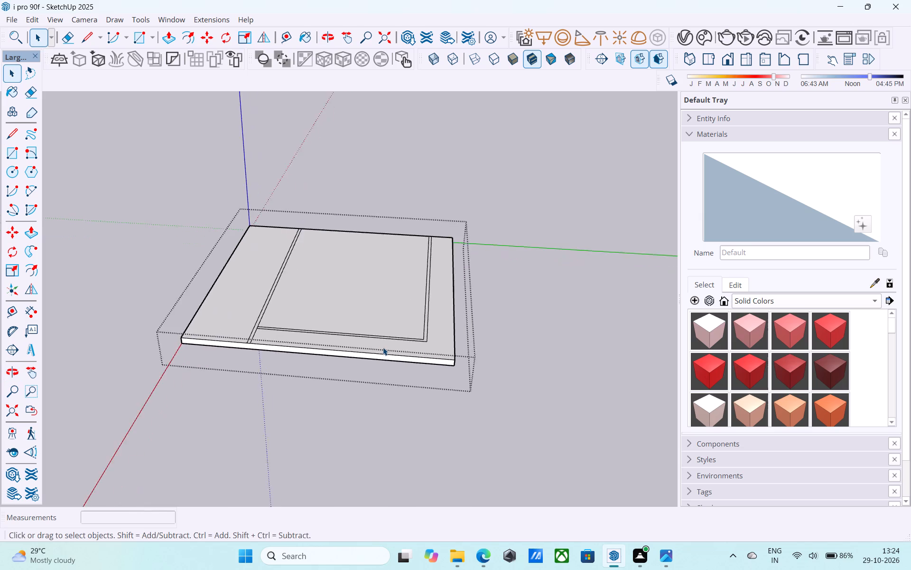
scroll(395, 349, down, 3)
middle_drag(446, 361, 452, 445)
middle_drag(472, 370, 465, 366)
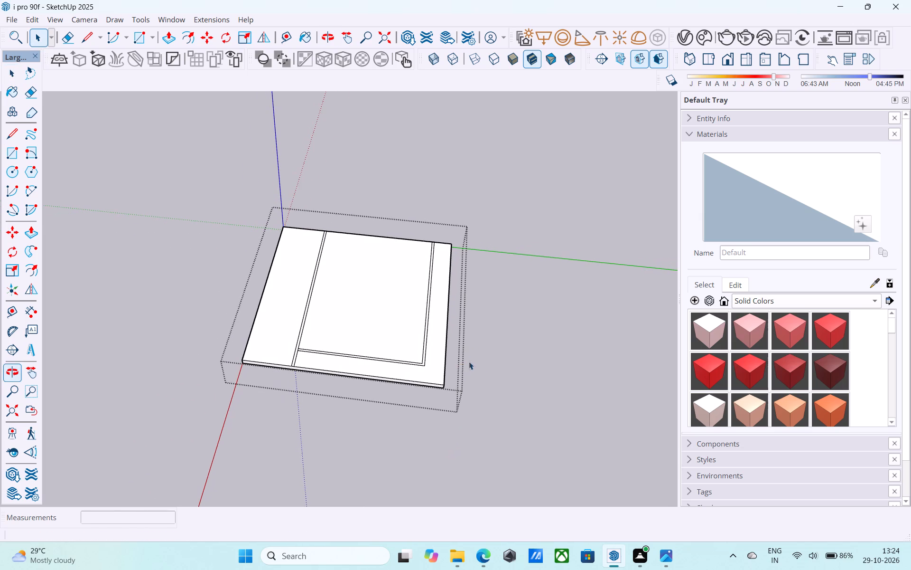
scroll(435, 312, up, 8)
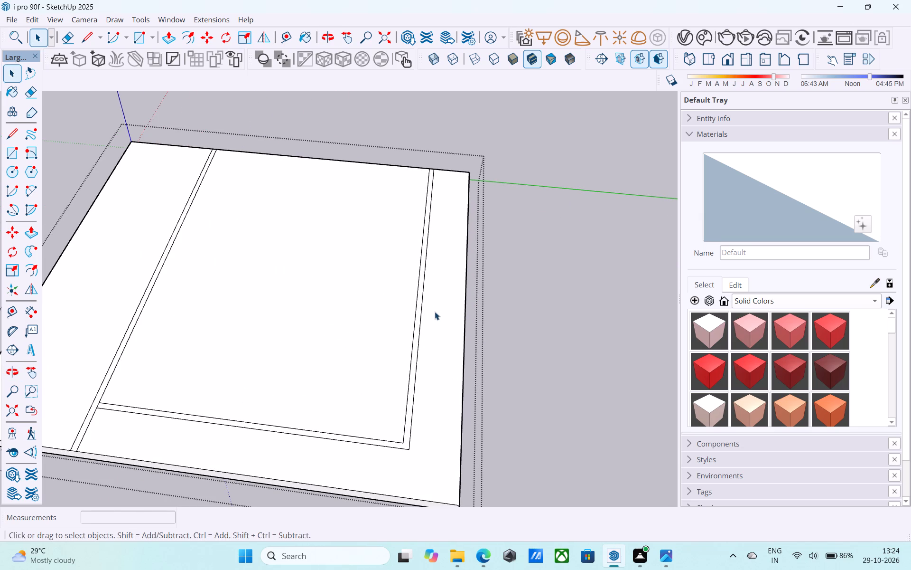
scroll(463, 314, down, 2)
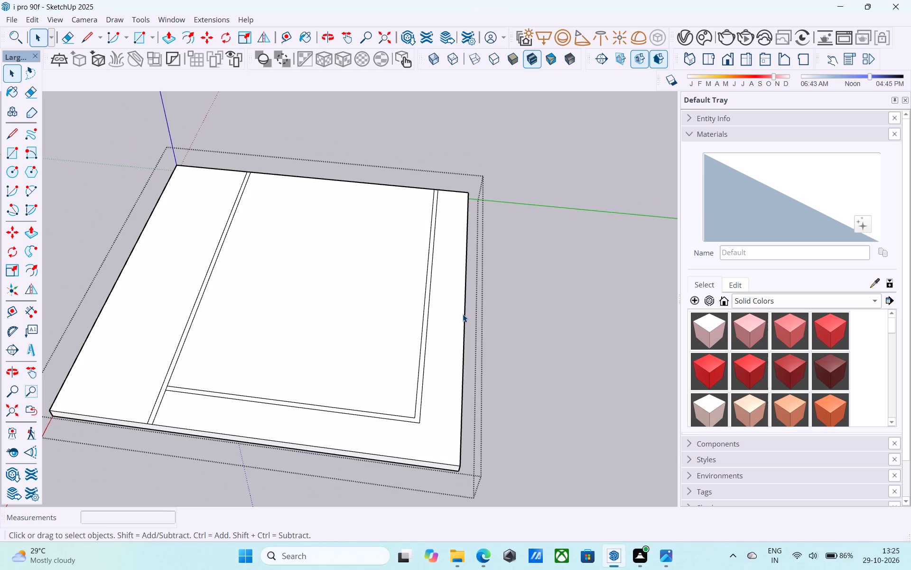
scroll(463, 314, down, 4)
middle_drag(457, 355, 443, 336)
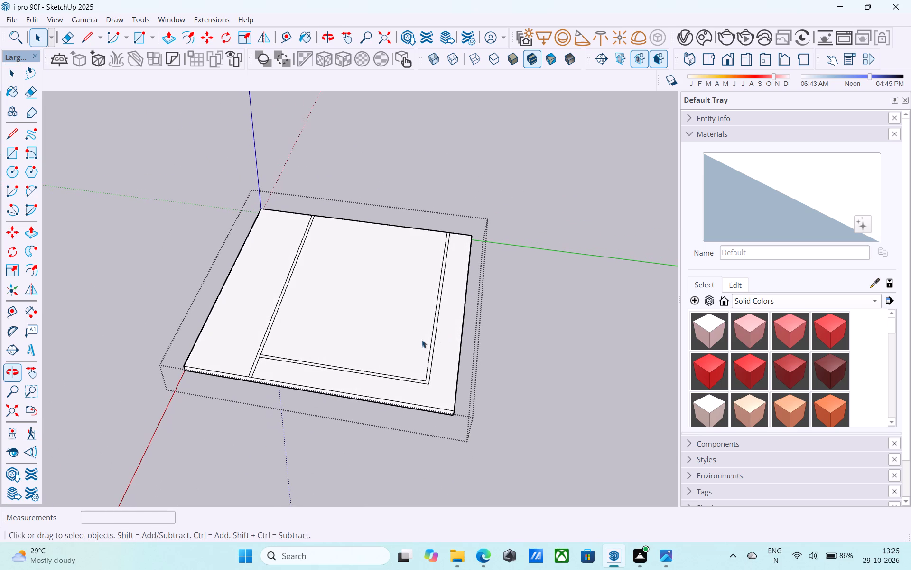
Draw two 10' 6" lines continuing the 6" cross wall strip over the long dividing strip to the slab's edge.
scroll(437, 337, down, 1)
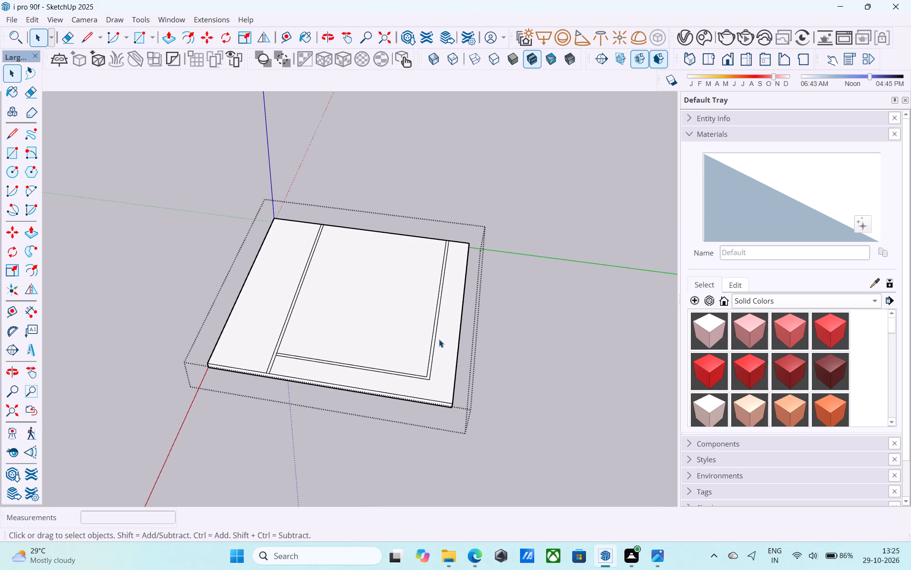
scroll(439, 339, up, 3)
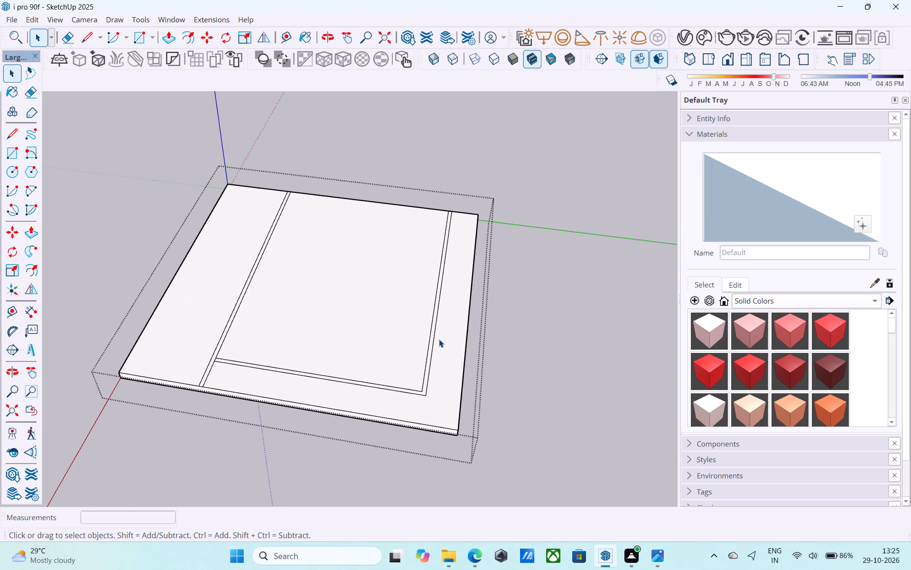
scroll(439, 339, down, 5)
middle_drag(465, 342, 470, 343)
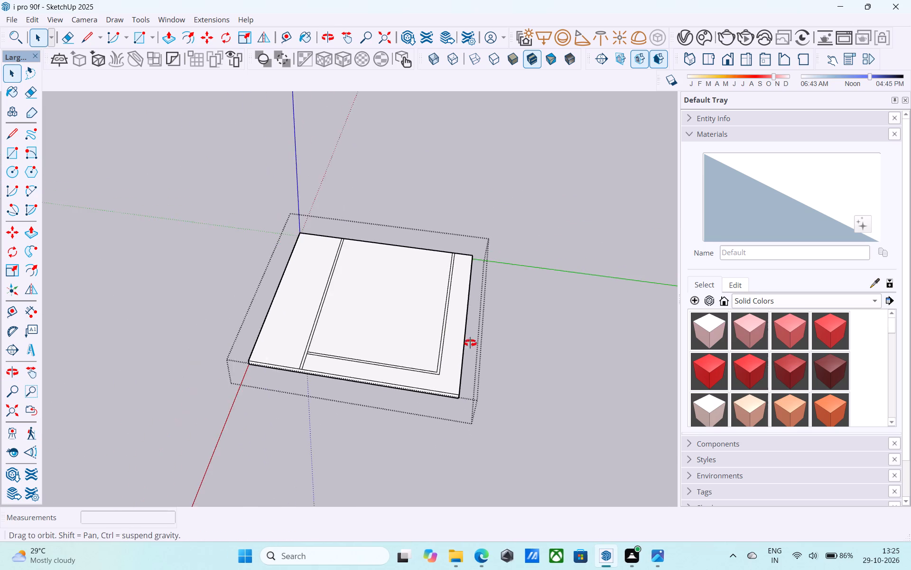
middle_drag(470, 343, 606, 374)
scroll(327, 351, up, 4)
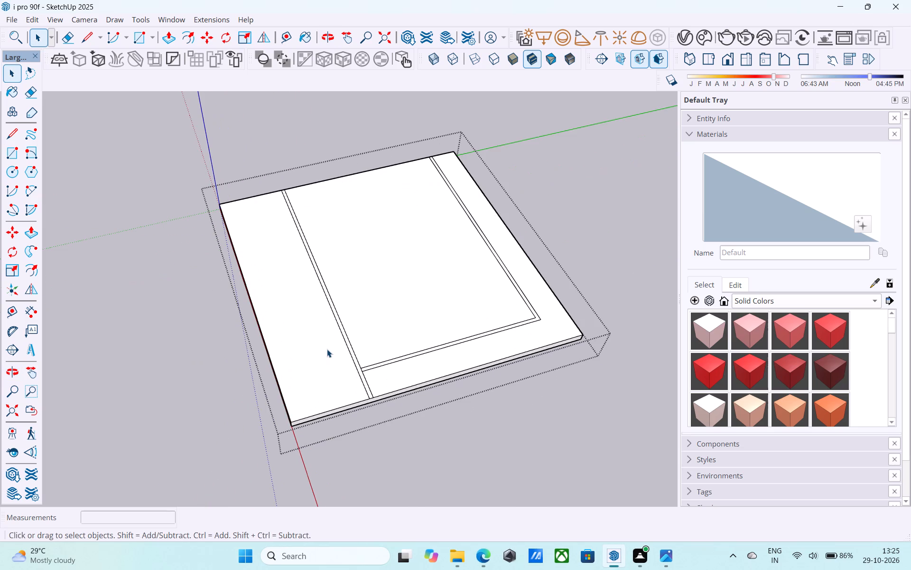
scroll(327, 349, up, 1)
key(l)
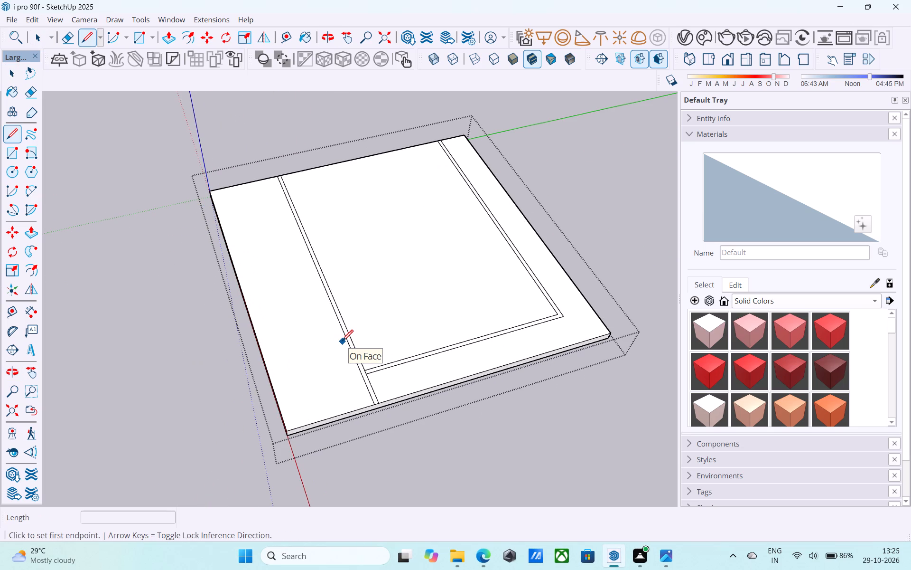
scroll(366, 370, up, 8)
click(366, 370)
scroll(366, 370, down, 3)
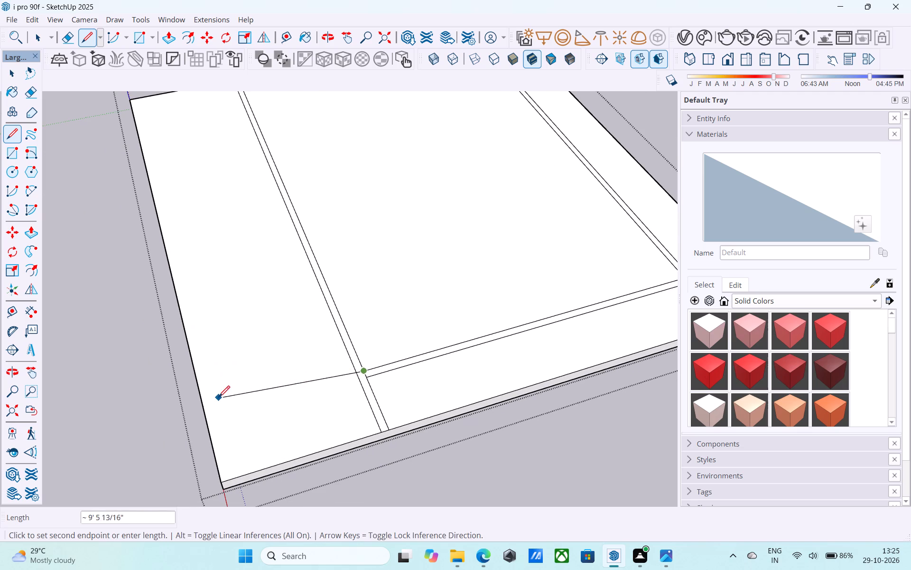
click(206, 415)
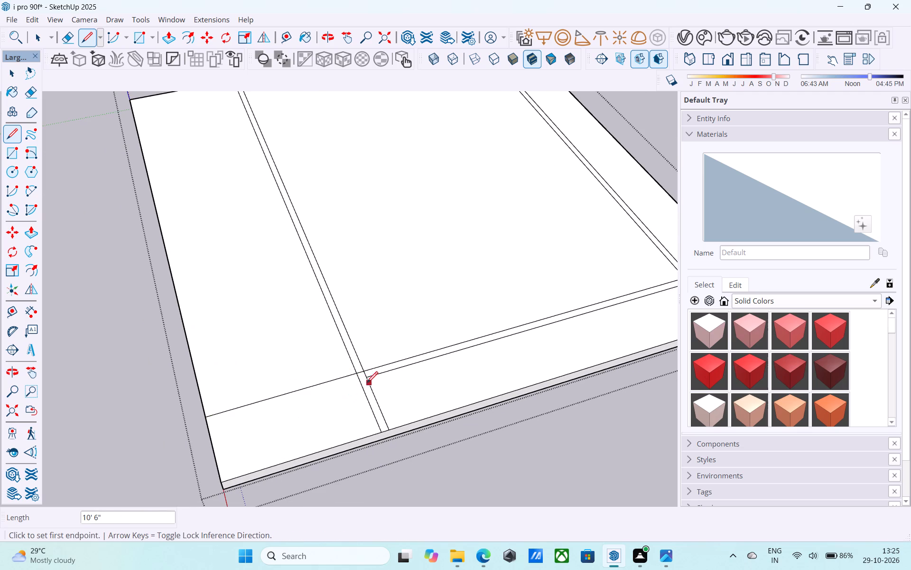
click(364, 380)
click(205, 429)
Erase the short end of the dividing wall strip between the extended cross strip and the slab's nearby edge.
scroll(182, 435, down, 10)
middle_drag(433, 392, 247, 383)
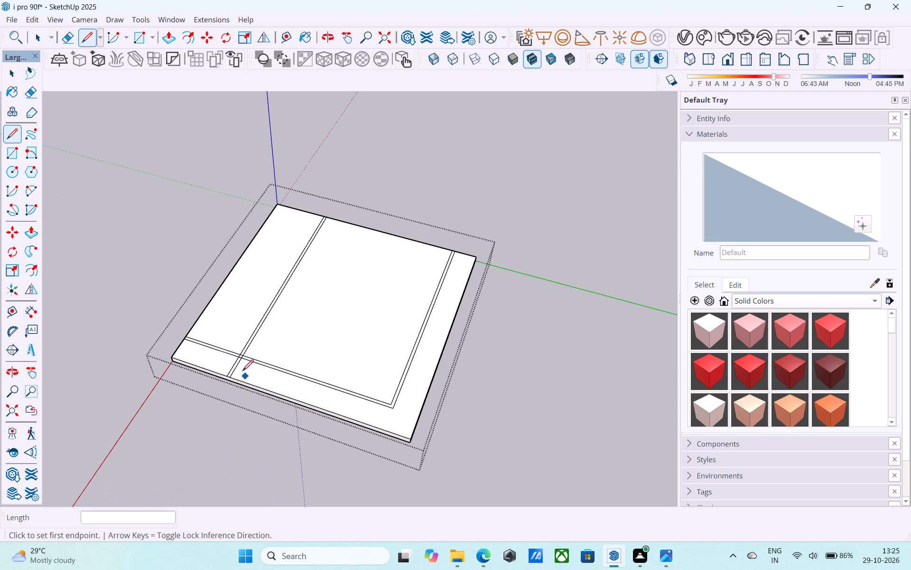
scroll(238, 353, up, 9)
key(e)
drag(240, 384, 215, 378)
Erase the leftover line segments inside the junction of the dividing strip and the cross strip to form an open T-junction.
scroll(218, 378, down, 6)
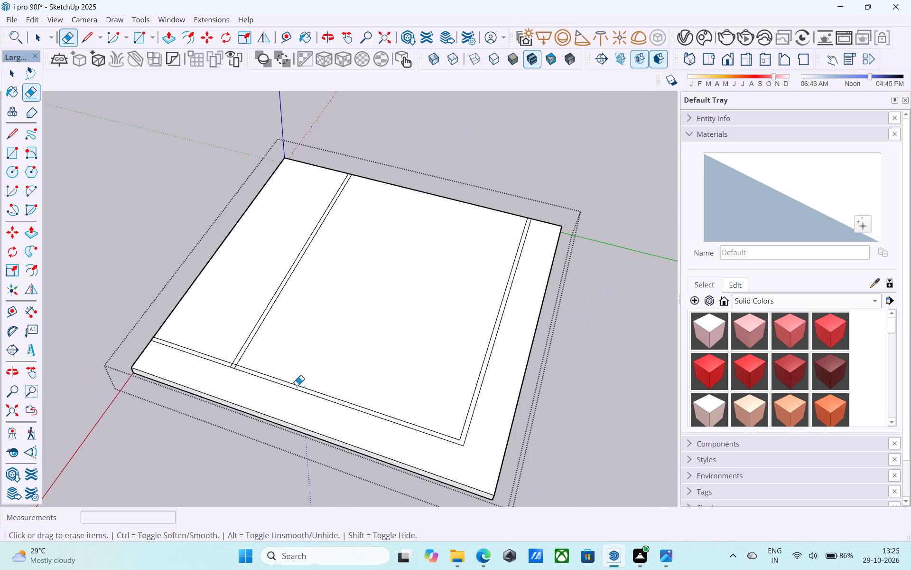
scroll(263, 387, up, 14)
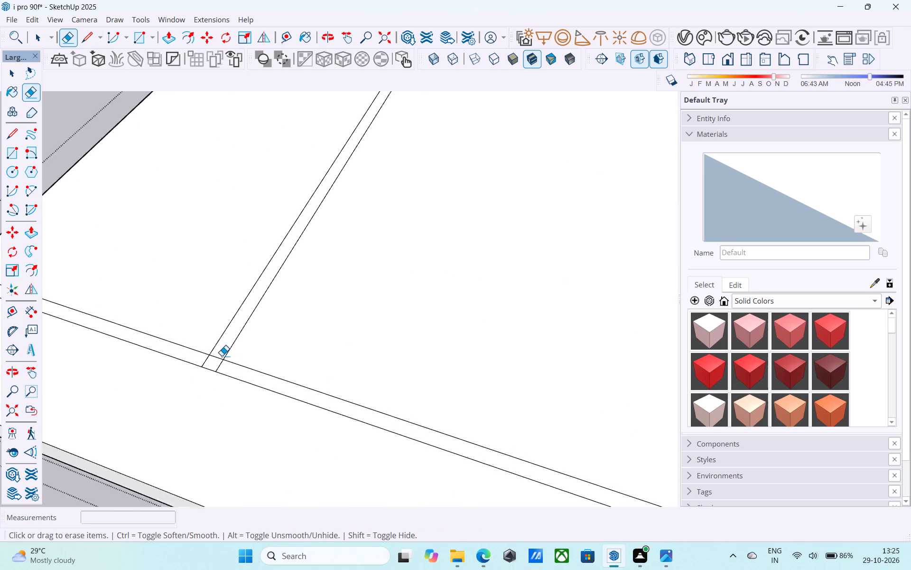
scroll(222, 356, up, 3)
drag(218, 357, 212, 360)
drag(207, 361, 192, 366)
drag(214, 369, 236, 383)
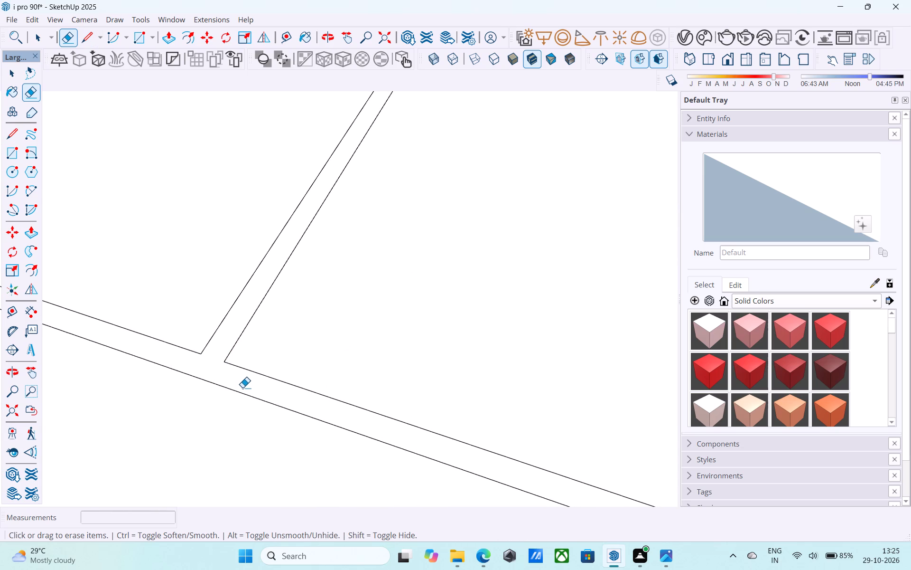
Copy the slab's top edge along the red axis 6" inward to form a perimeter wall line.
scroll(246, 385, down, 7)
middle_drag(246, 385, 284, 365)
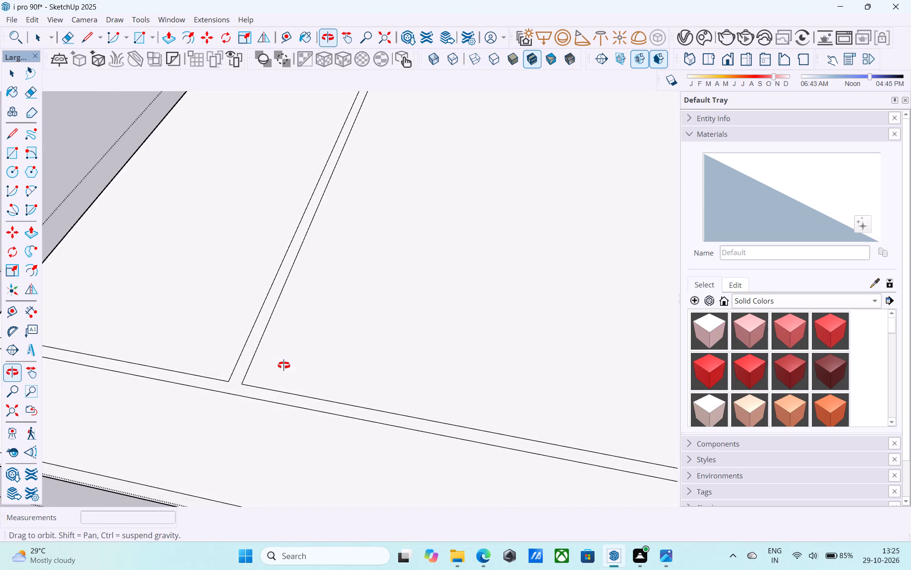
middle_drag(284, 365, 290, 362)
scroll(229, 387, down, 12)
middle_drag(224, 386, 235, 373)
middle_drag(325, 368, 313, 378)
middle_drag(315, 379, 318, 381)
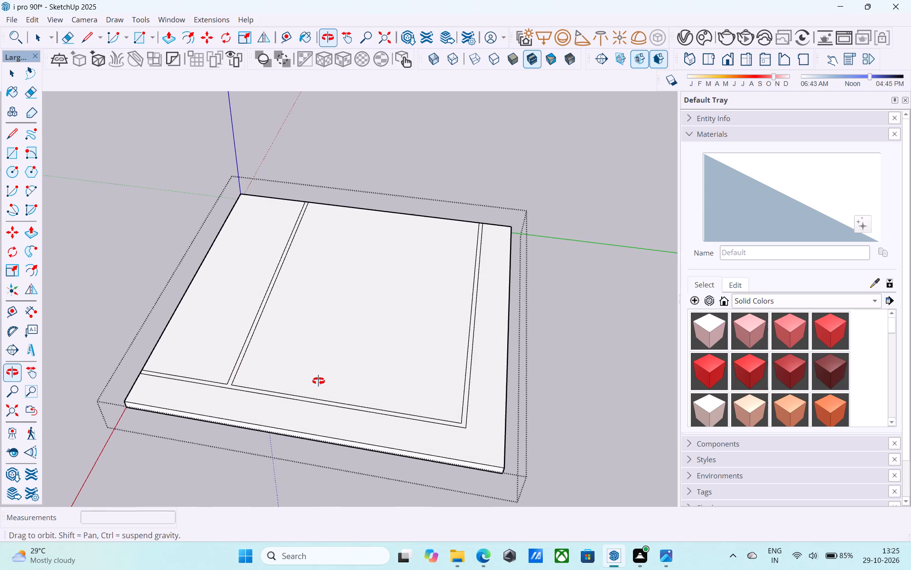
middle_drag(318, 381, 615, 388)
middle_drag(227, 373, 477, 380)
middle_drag(260, 405, 317, 361)
key(space)
scroll(293, 399, up, 8)
scroll(228, 417, down, 6)
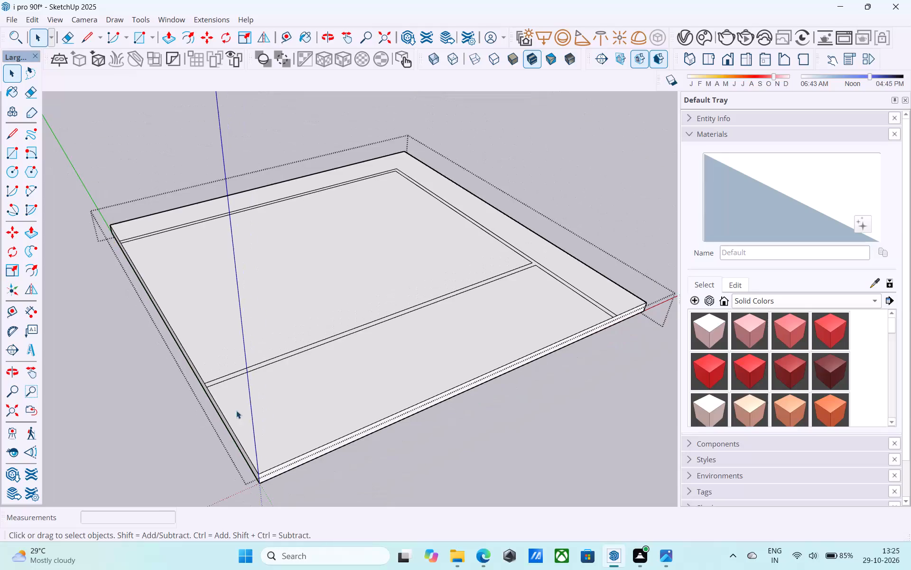
scroll(314, 460, up, 4)
click(278, 457)
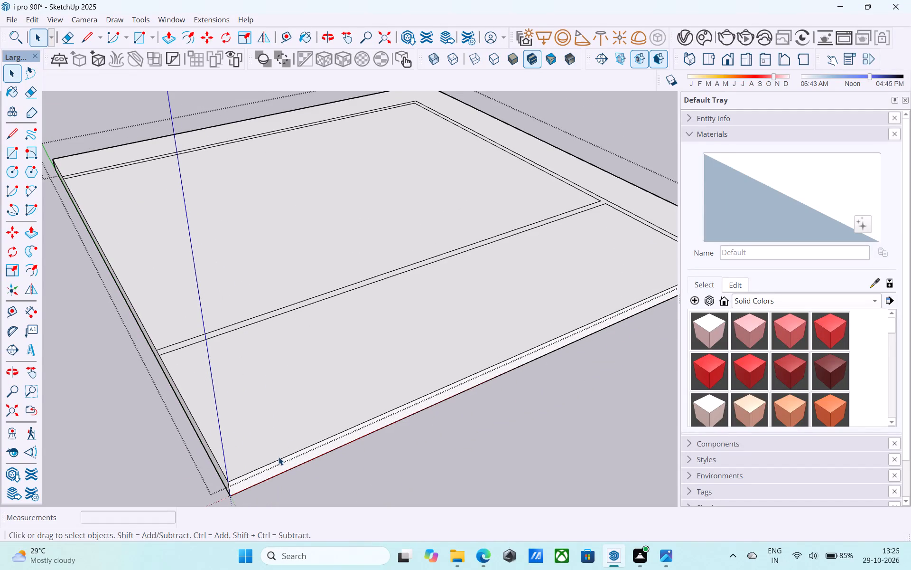
click(280, 457)
key(m)
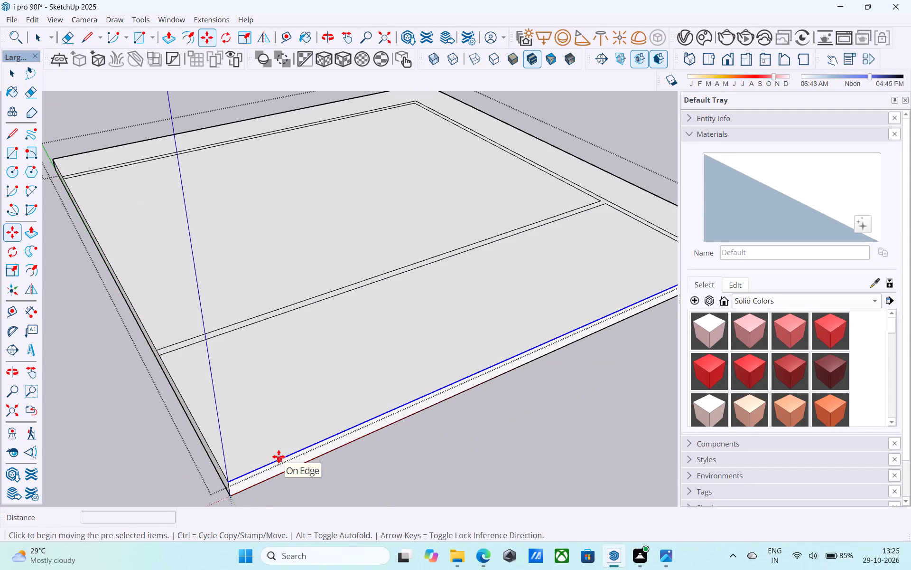
scroll(220, 494, up, 4)
click(231, 476)
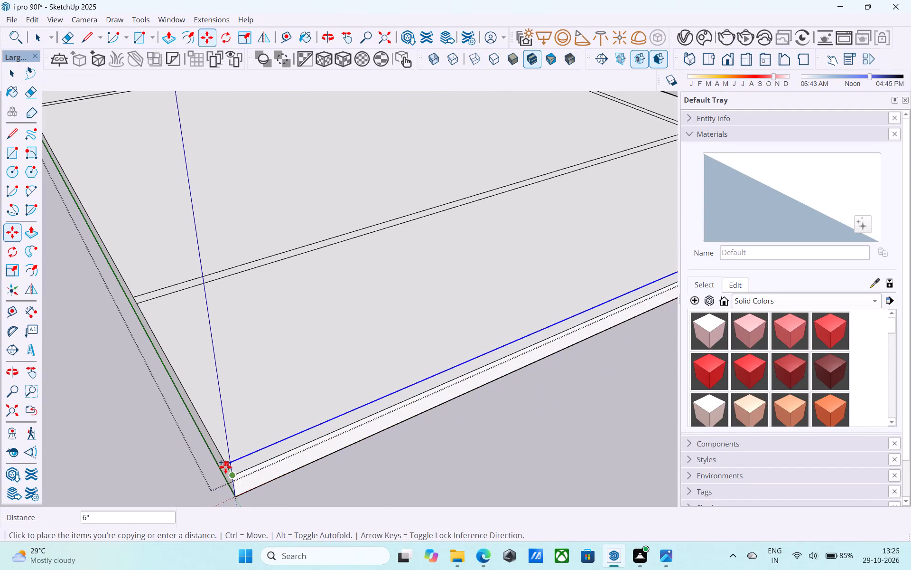
click(225, 467)
Copy the top edge segment along the green axis, between the origin corner and the dividing strip, 6" inward.
key(space)
click(224, 461)
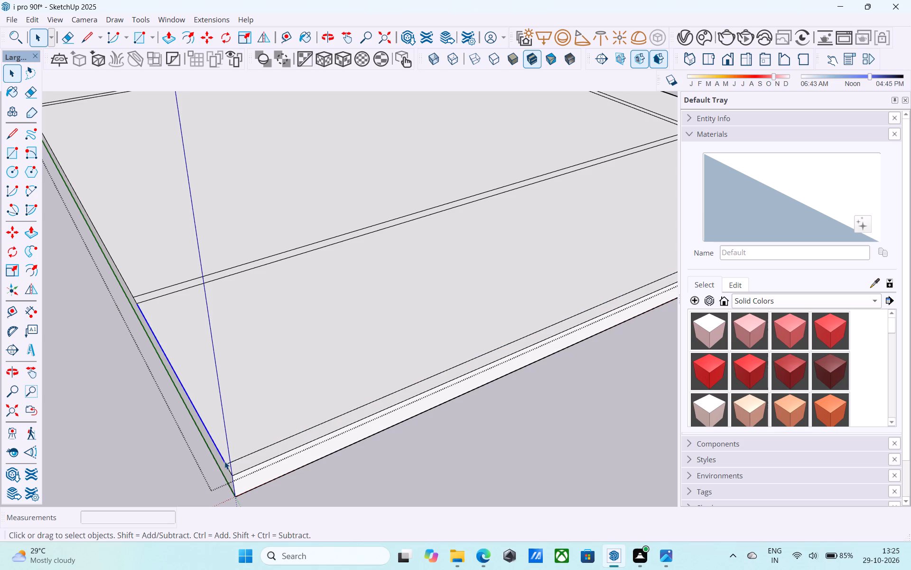
key(m)
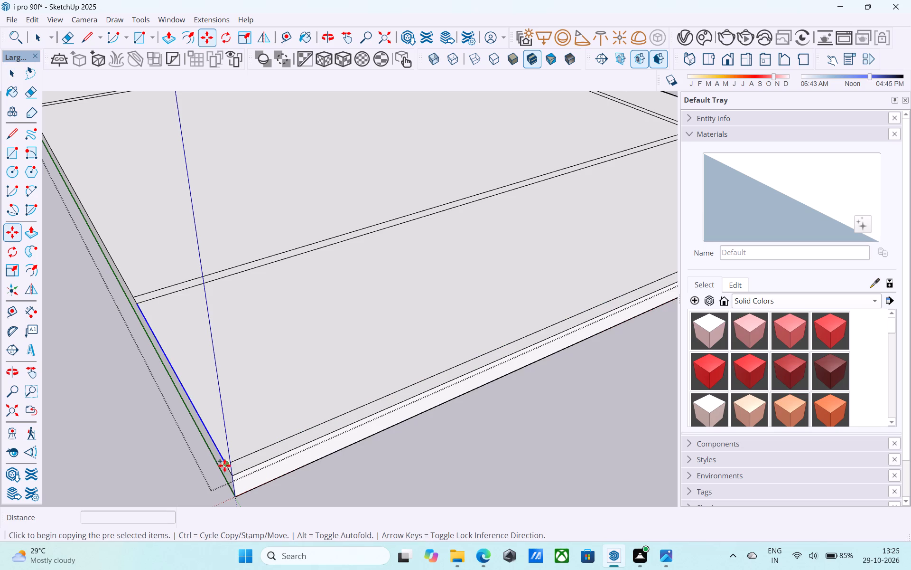
click(226, 465)
click(237, 460)
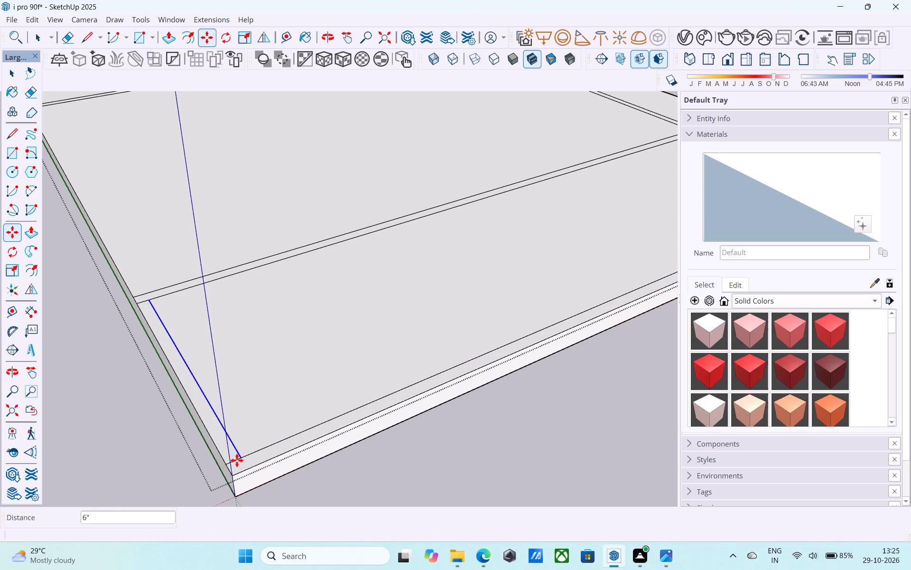
Erase the short line end crossing the new 6" perimeter strip at the slab's origin corner.
key(e)
click(234, 462)
Copy the remaining green-axis edge segment, beyond the dividing strip in the larger room, 6" inward.
scroll(239, 429, down, 5)
shift+middle_drag(241, 427, 313, 513)
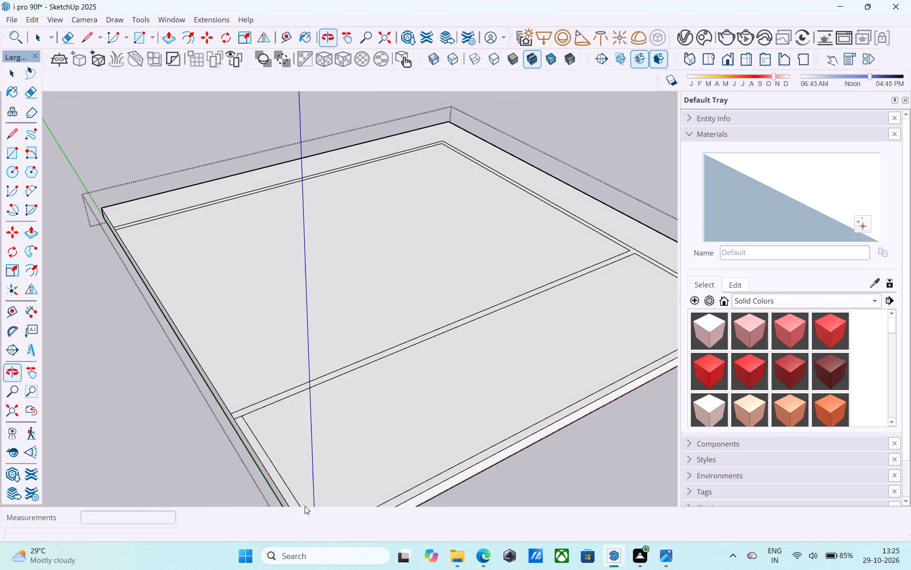
middle_drag(184, 386, 191, 382)
key(space)
scroll(253, 400, up, 4)
click(230, 408)
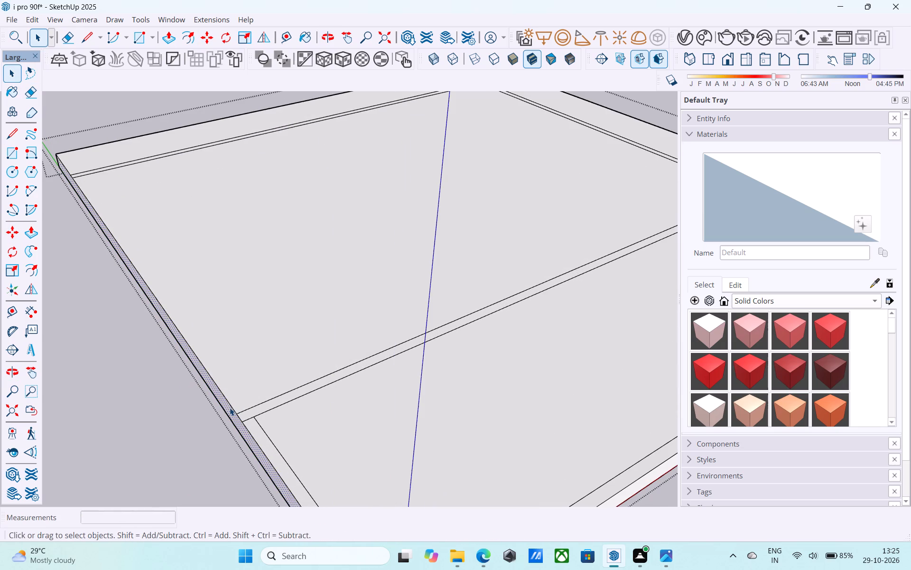
click(232, 408)
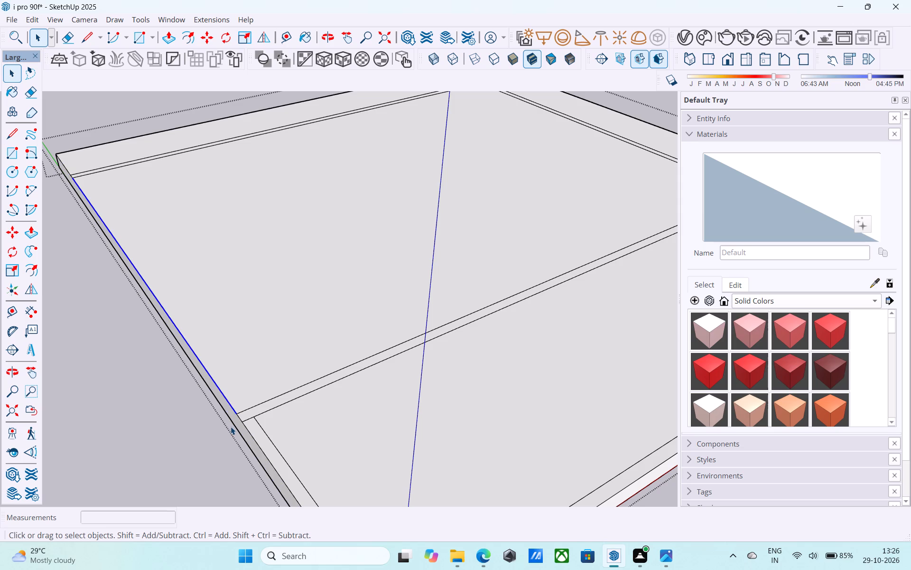
key(m)
click(242, 416)
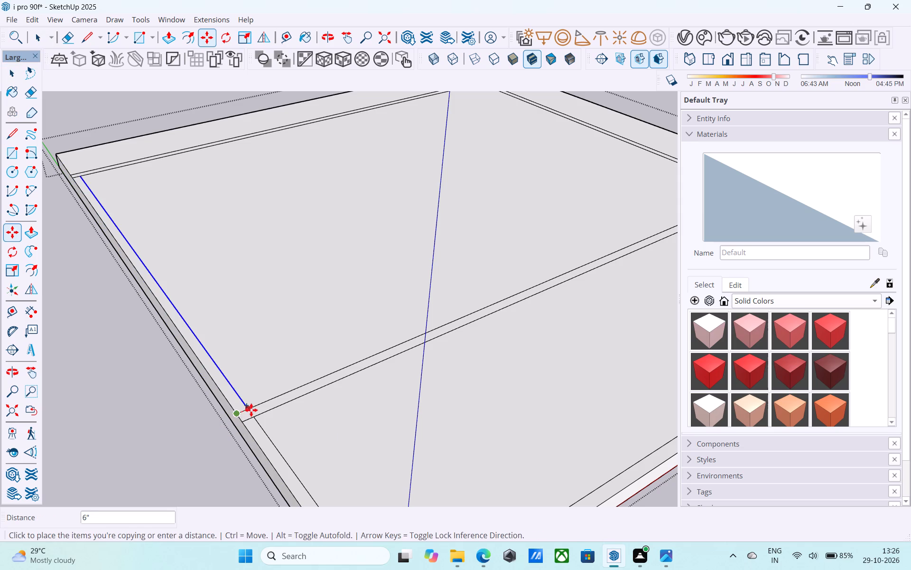
click(252, 409)
Erase the two short segments crossing the perimeter strip where the dividing wall strip meets it.
scroll(252, 409, down, 5)
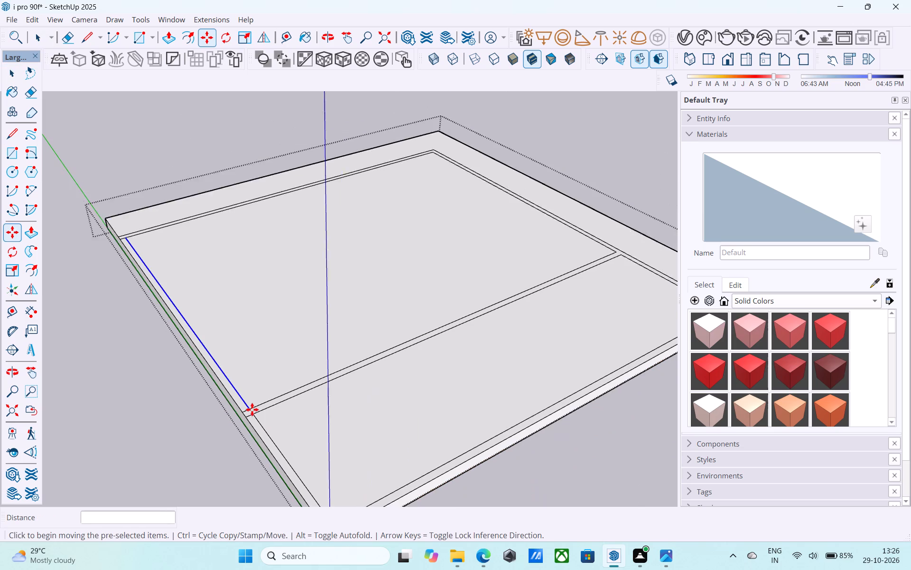
scroll(252, 409, down, 2)
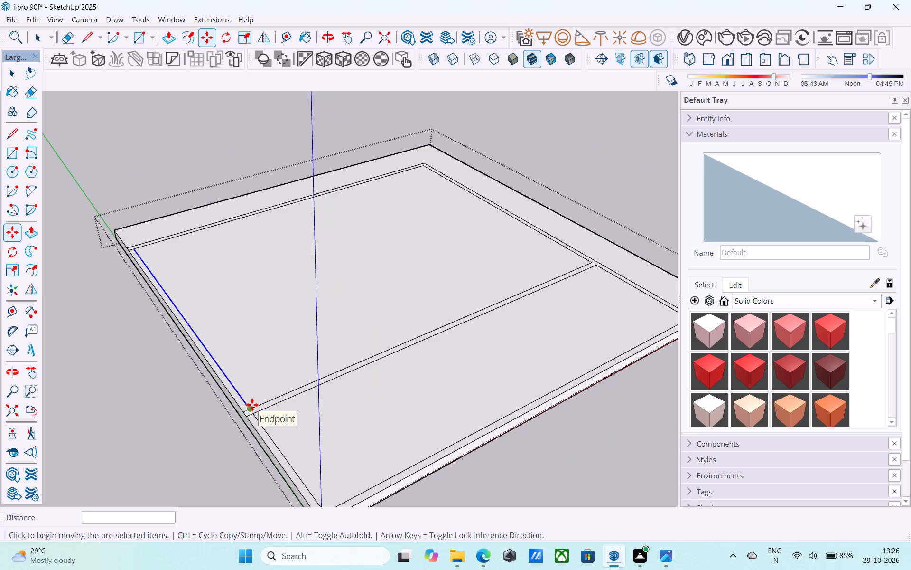
key(e)
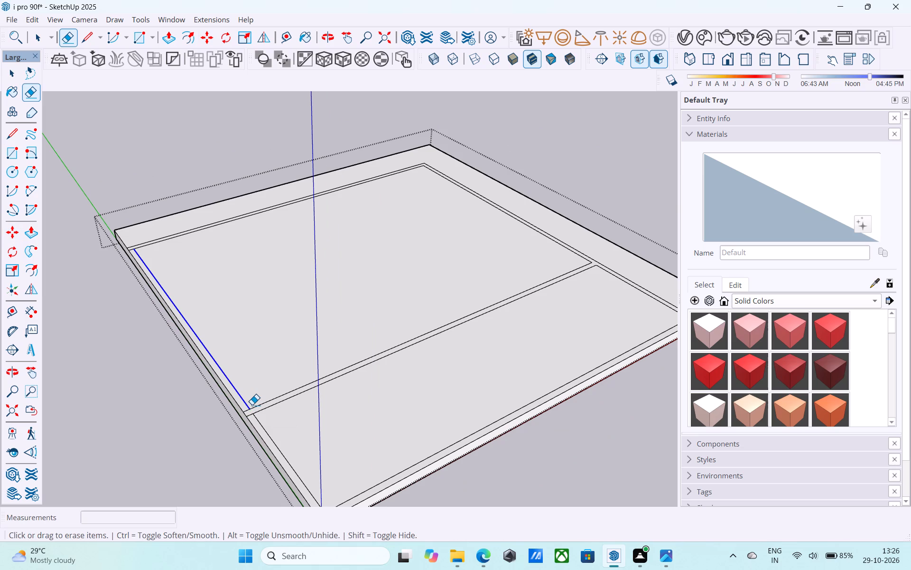
scroll(240, 406, up, 5)
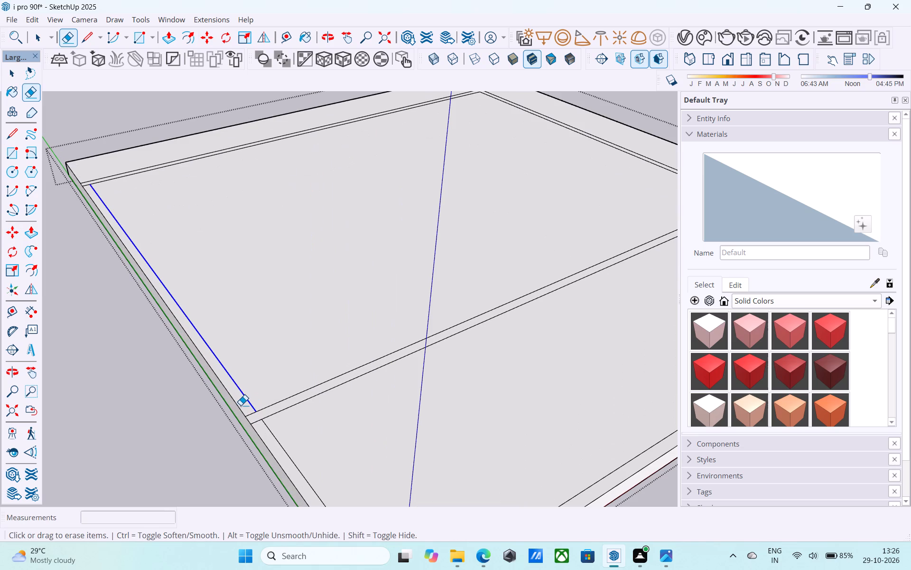
scroll(239, 405, up, 6)
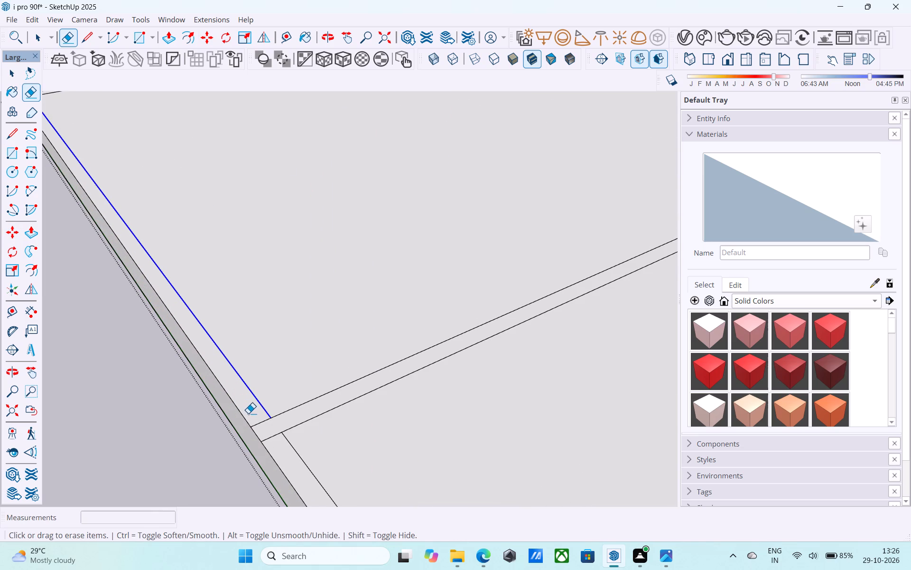
scroll(248, 413, up, 5)
drag(258, 423, 271, 440)
drag(272, 442, 297, 472)
Erase the short inner segment crossing the perimeter strip at the far end of the green-axis edge.
scroll(283, 483, down, 6)
scroll(217, 464, down, 6)
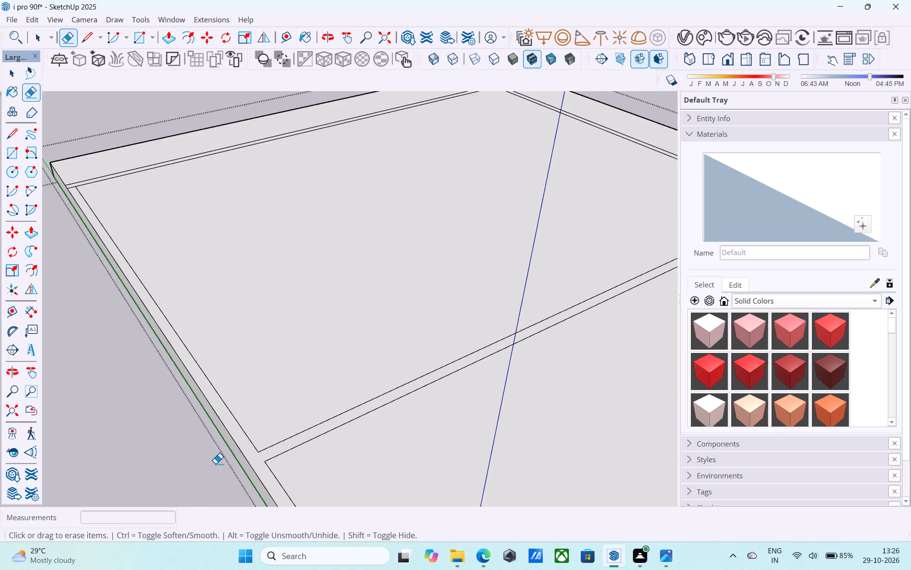
scroll(215, 464, down, 7)
middle_drag(211, 460, 221, 437)
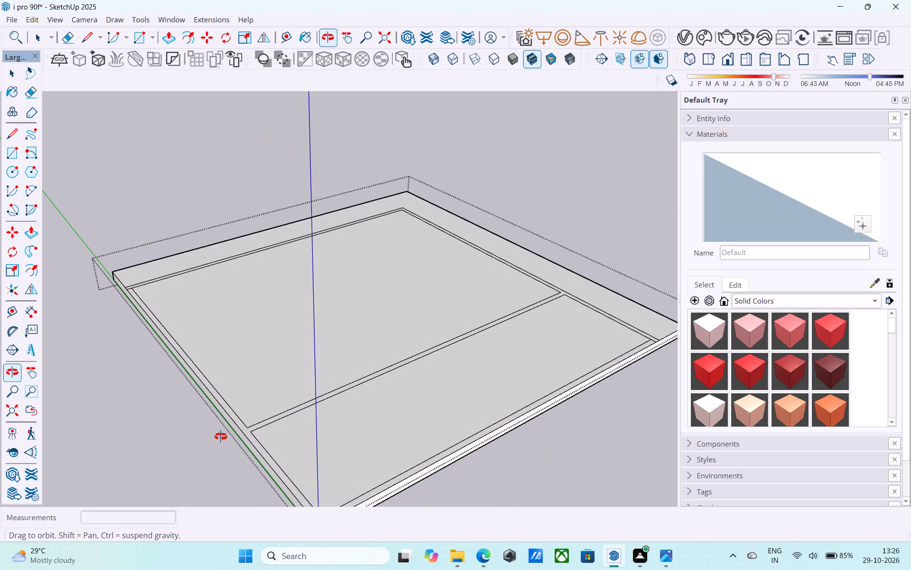
middle_drag(221, 437, 231, 477)
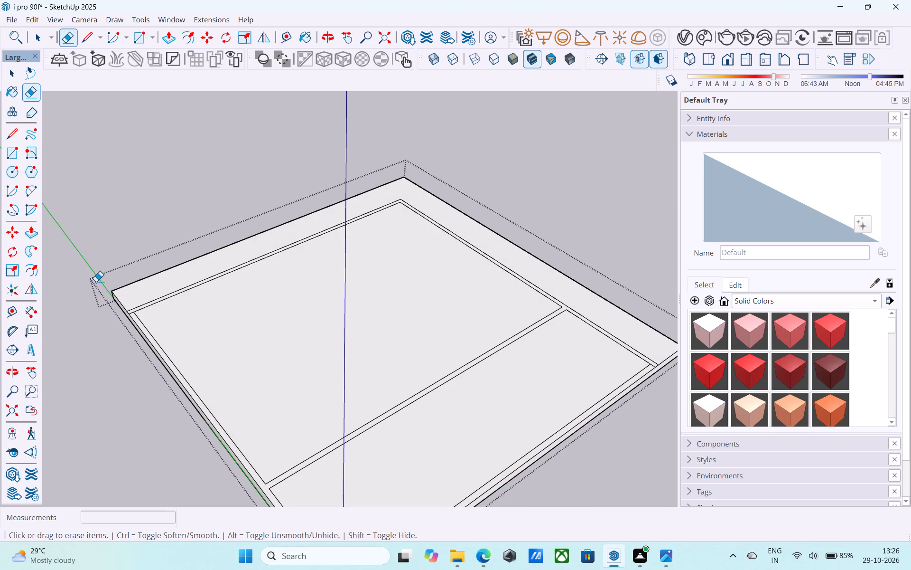
scroll(150, 324, up, 11)
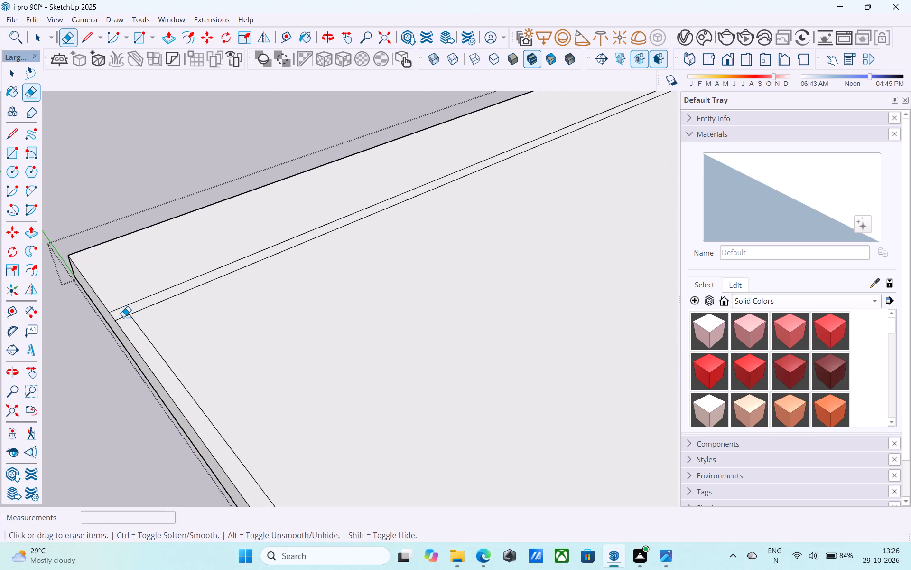
click(123, 316)
scroll(52, 332, down, 5)
scroll(40, 318, down, 17)
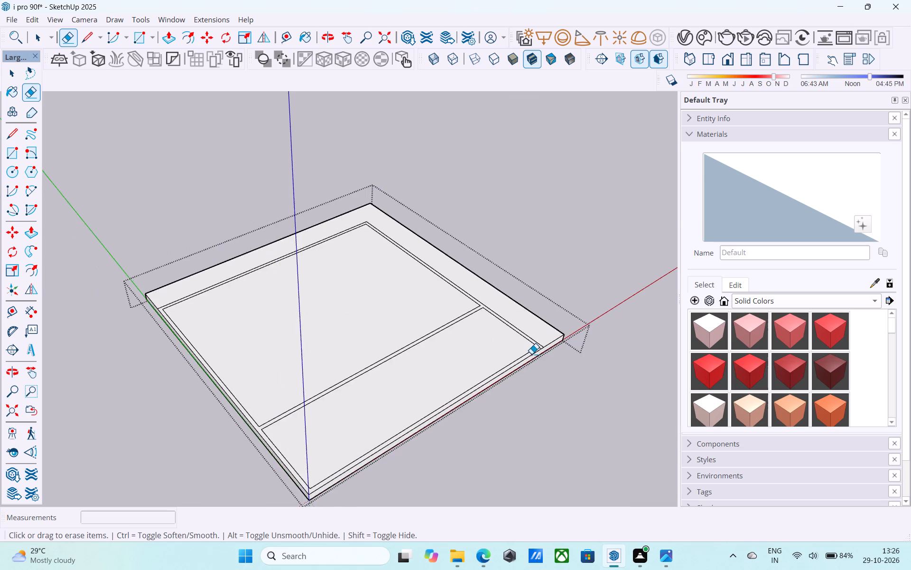
Erase the short segment crossing the perimeter strip at its corner near the far end of the red-axis edge.
scroll(531, 354, up, 16)
drag(552, 335, 558, 331)
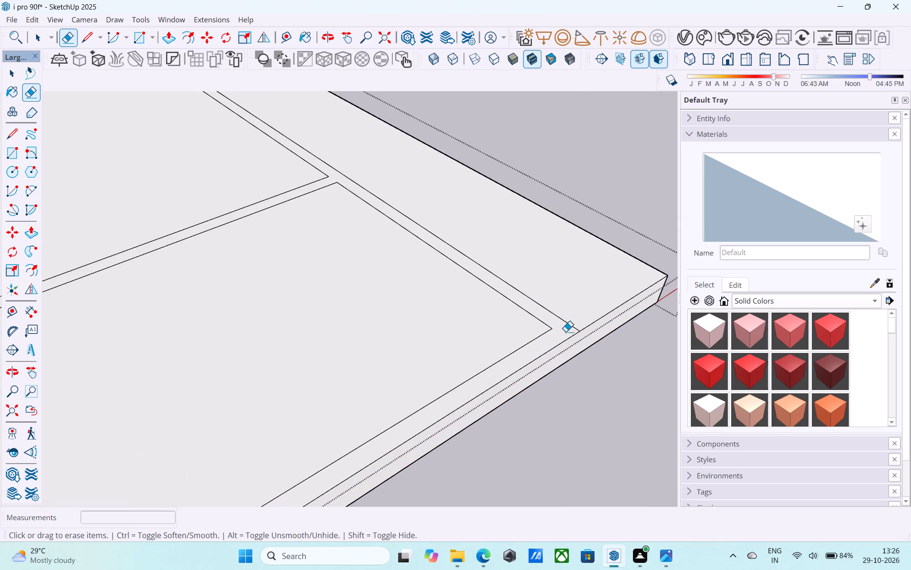
Copy the larger room's inner edge on the perimeter side opposite the green axis 4' into the room.
scroll(573, 339, down, 16)
middle_drag(596, 374, 589, 332)
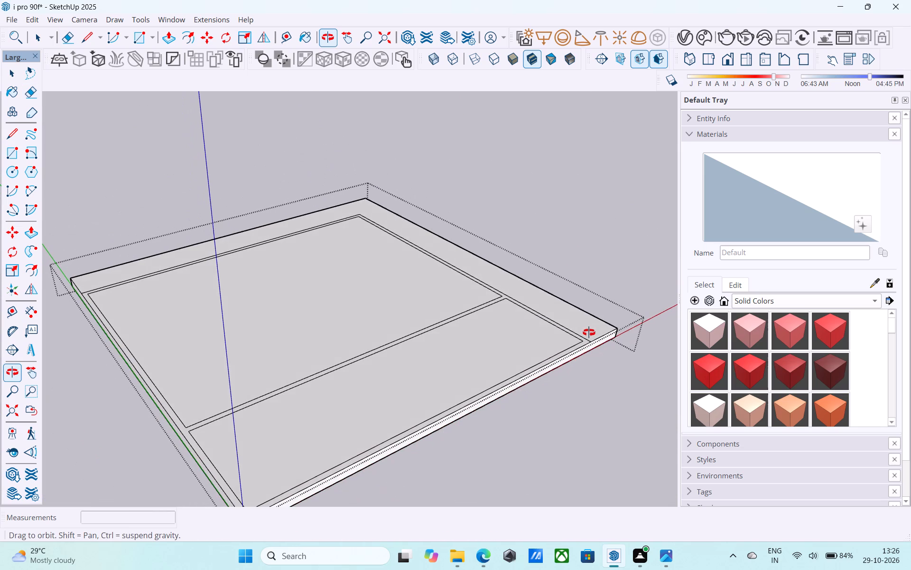
middle_drag(589, 332, 154, 347)
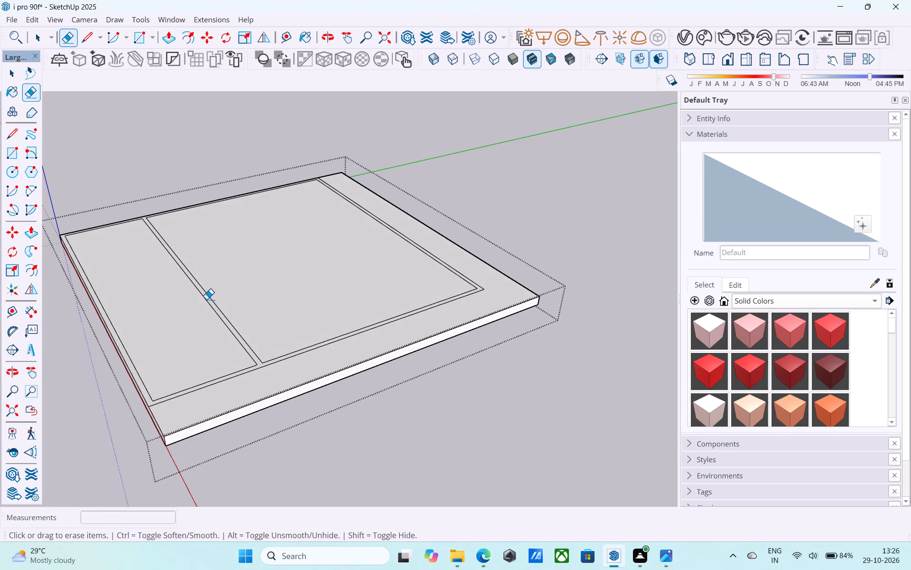
shift+middle_drag(206, 299, 279, 332)
scroll(295, 346, down, 1)
middle_drag(295, 345, 277, 297)
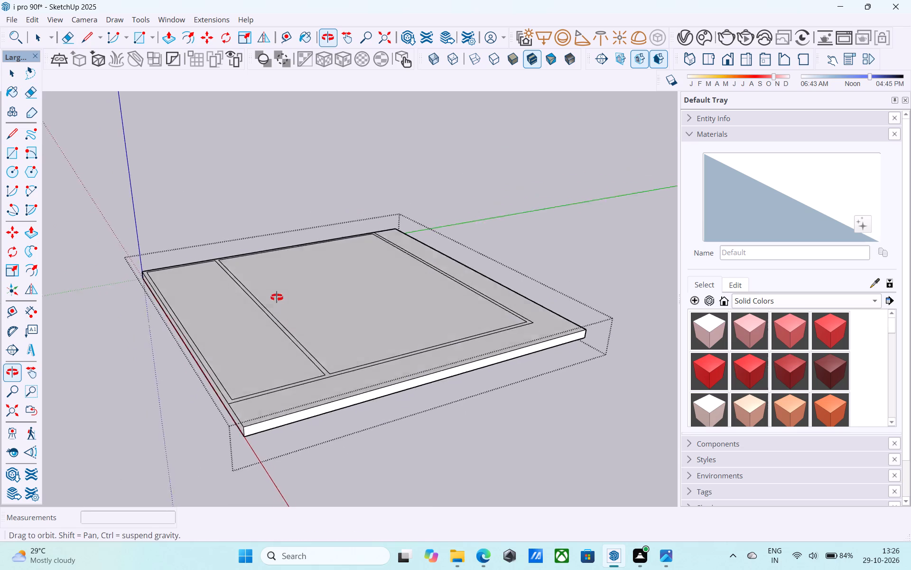
middle_drag(277, 297, 320, 380)
shift+middle_drag(339, 394, 338, 369)
middle_drag(348, 382, 372, 389)
scroll(363, 388, up, 7)
middle_drag(372, 389, 373, 389)
key(space)
click(379, 382)
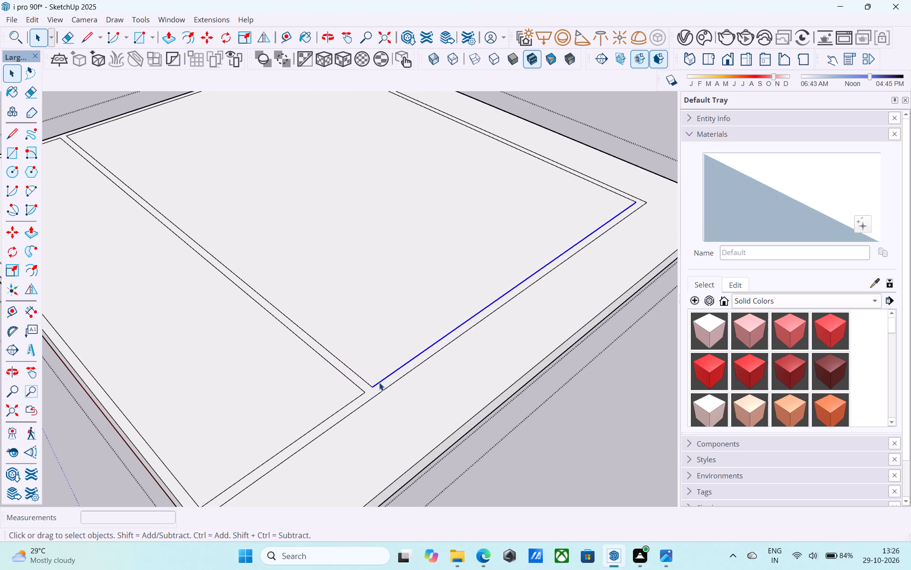
key(m)
click(375, 386)
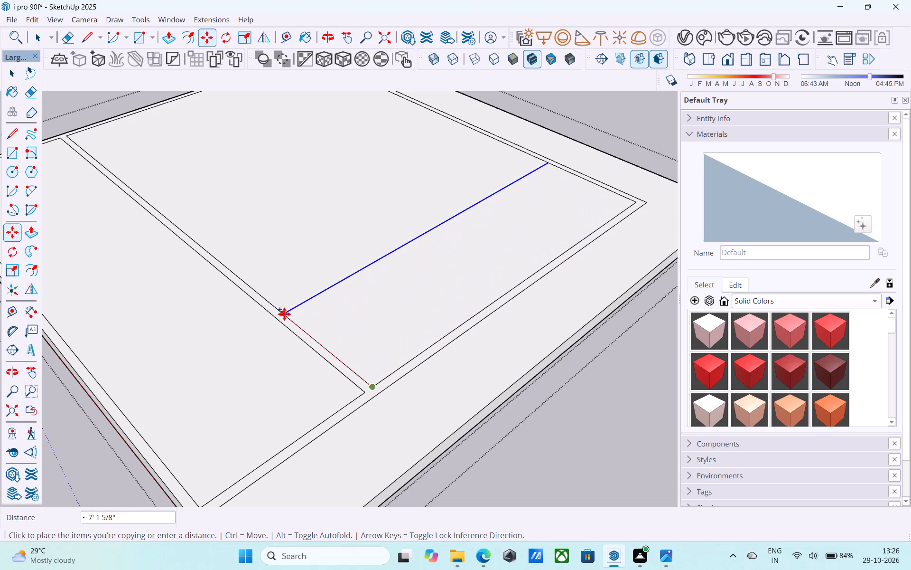
text(4')
key(Return)
Copy that new line another 6" into the room to form a partition strip parallel to the green axis.
scroll(285, 313, up, 5)
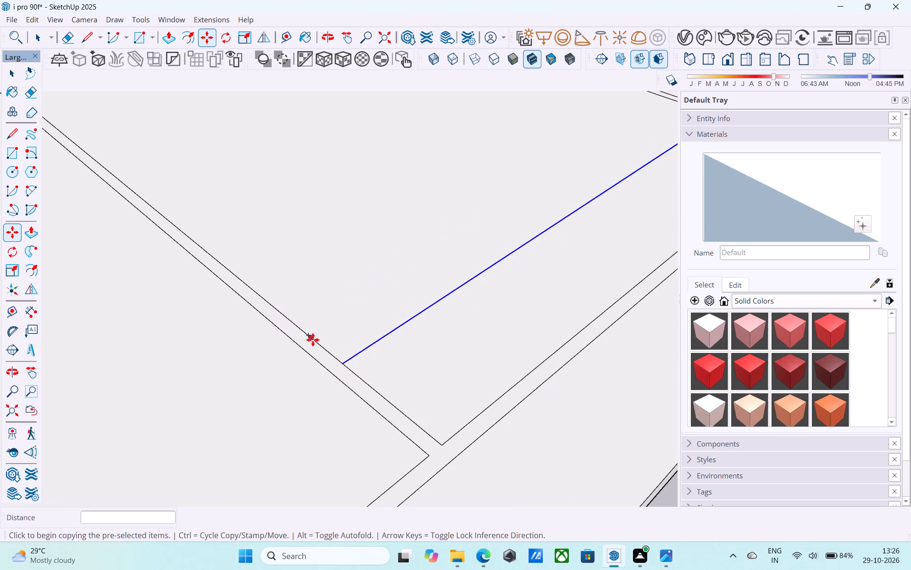
click(343, 367)
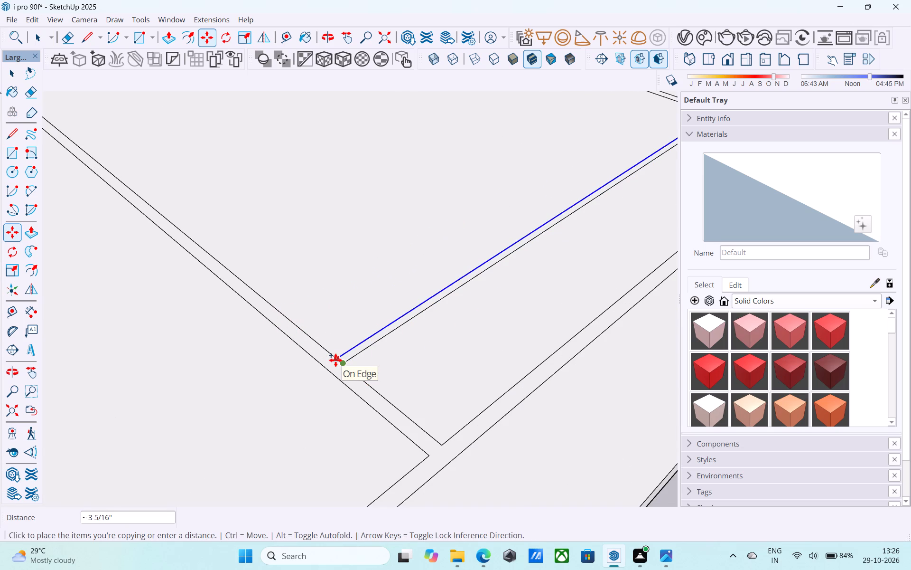
text(6")
key(Return)
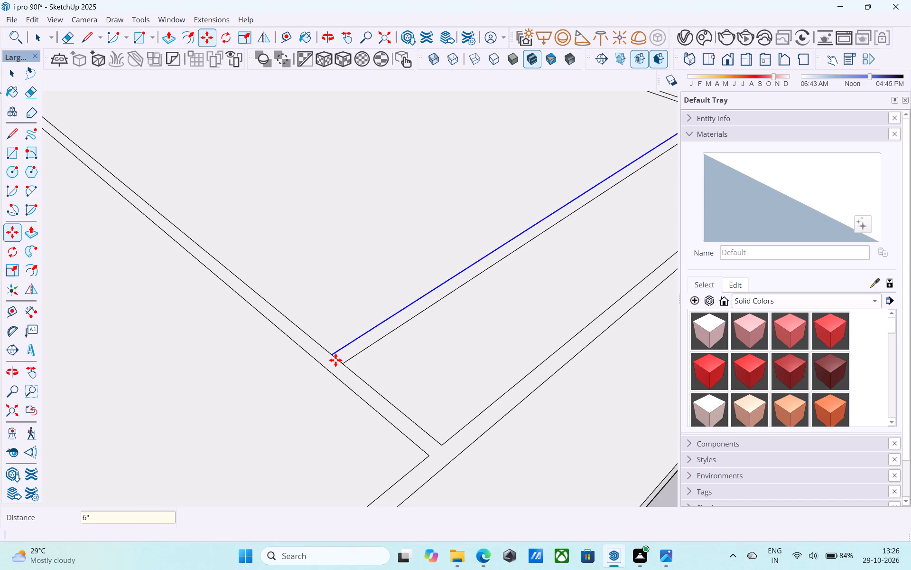
Copy the larger room's inner edge on the perimeter side opposite the dividing strip 4' inward.
scroll(335, 360, down, 11)
middle_drag(478, 356, 268, 357)
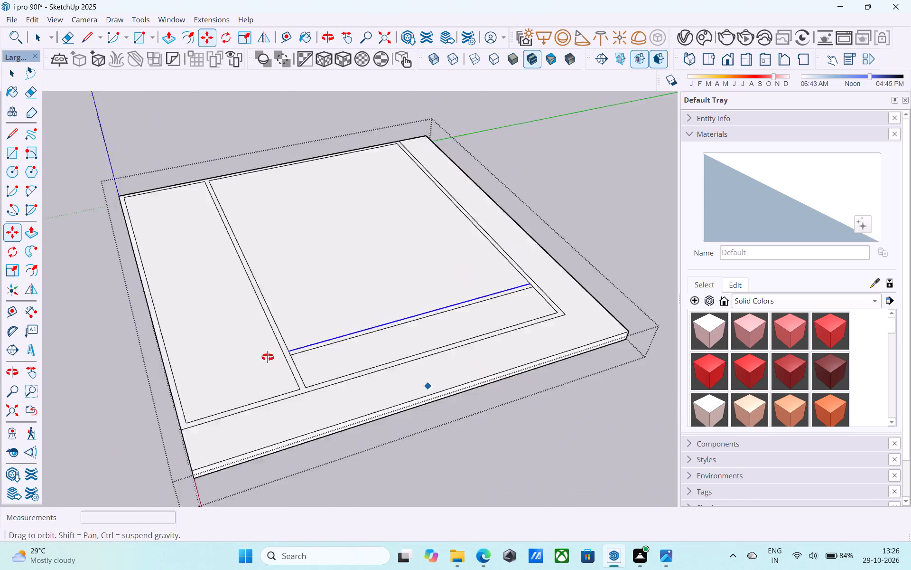
middle_drag(268, 357, 149, 341)
middle_drag(378, 323, 364, 313)
scroll(411, 315, up, 5)
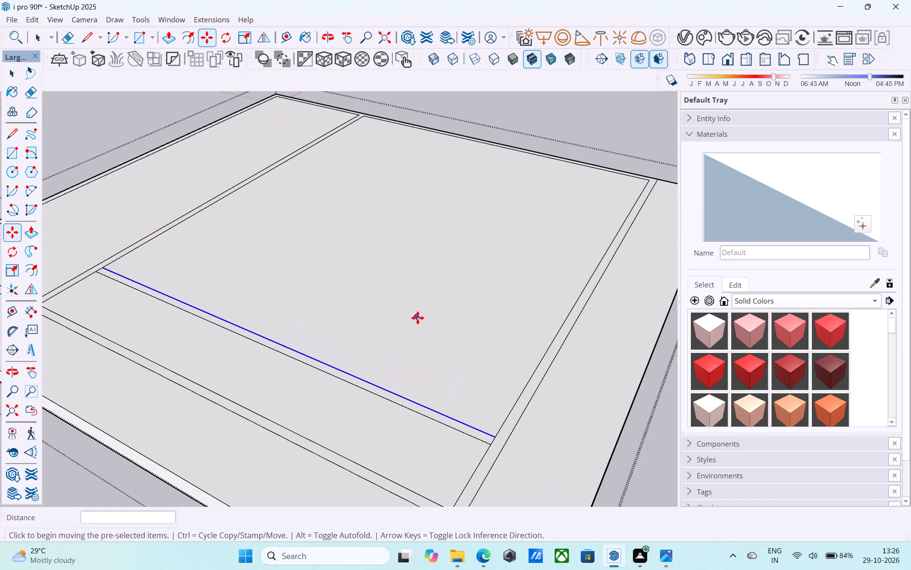
key(space)
click(512, 406)
key(m)
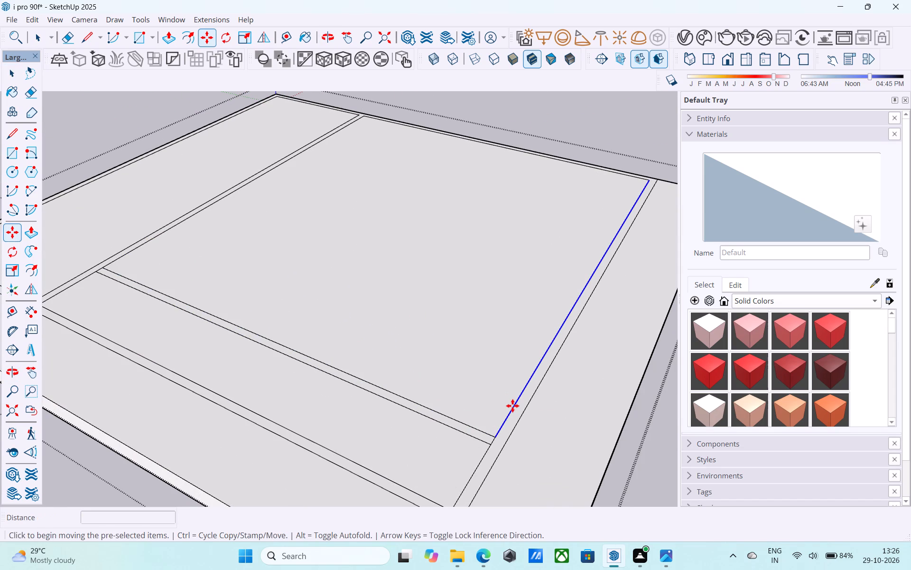
click(494, 437)
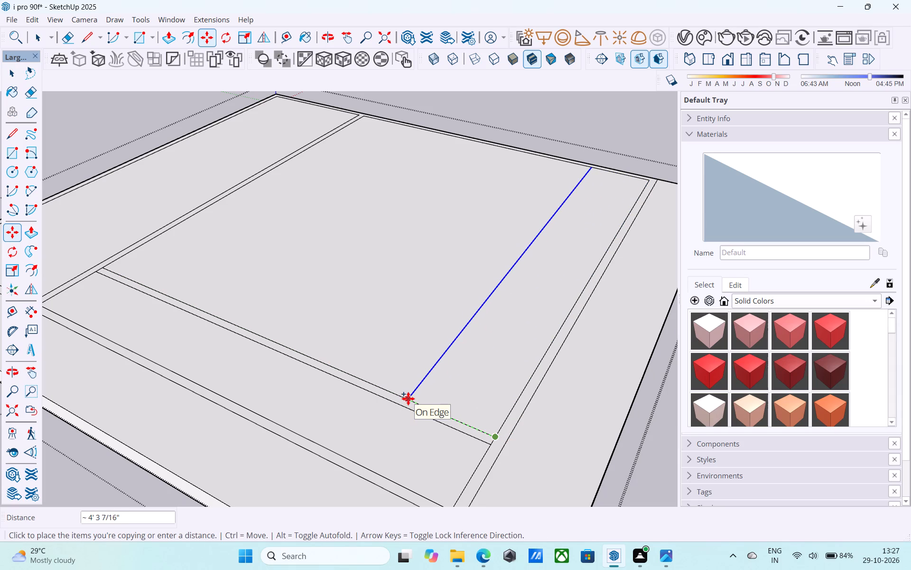
text(4')
key(Return)
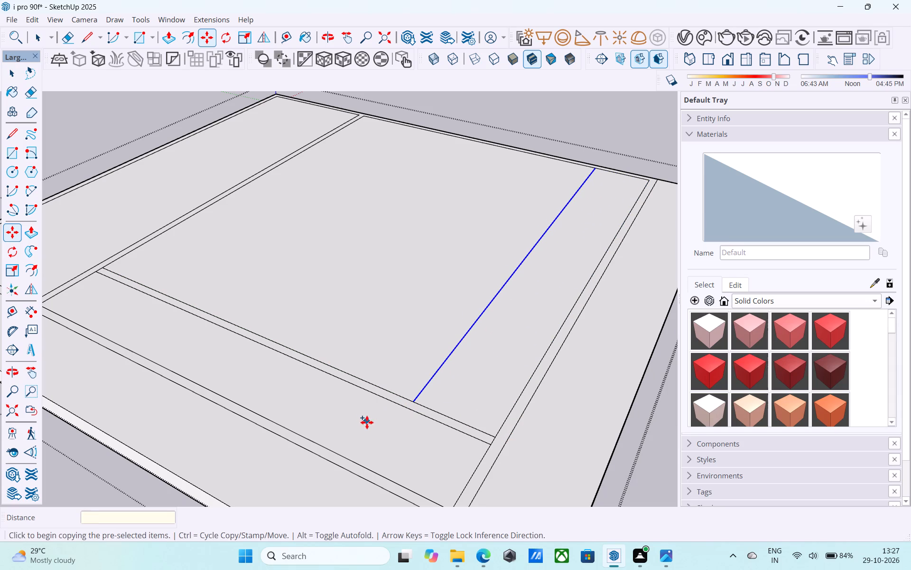
Copy that new line another 6" inward to form a second partition strip parallel to the red axis.
scroll(392, 403, up, 3)
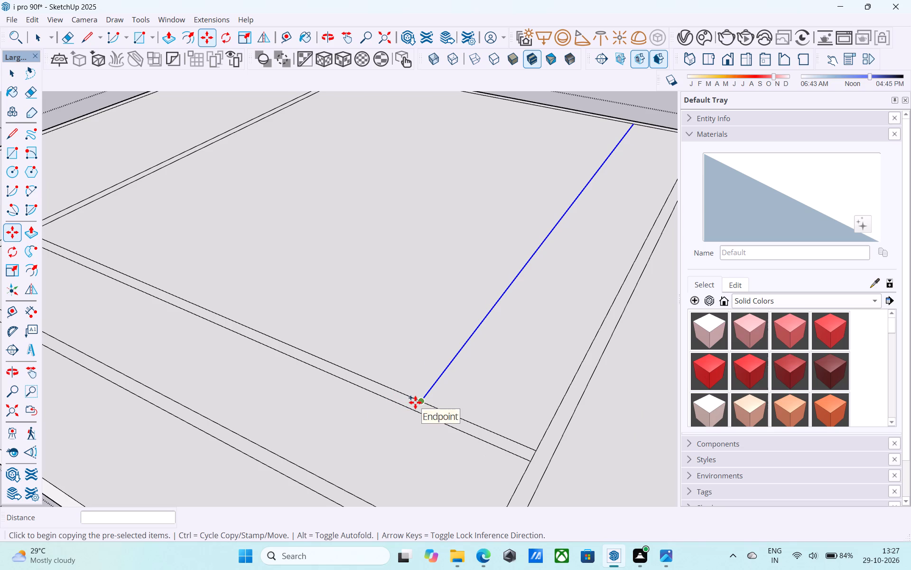
click(415, 402)
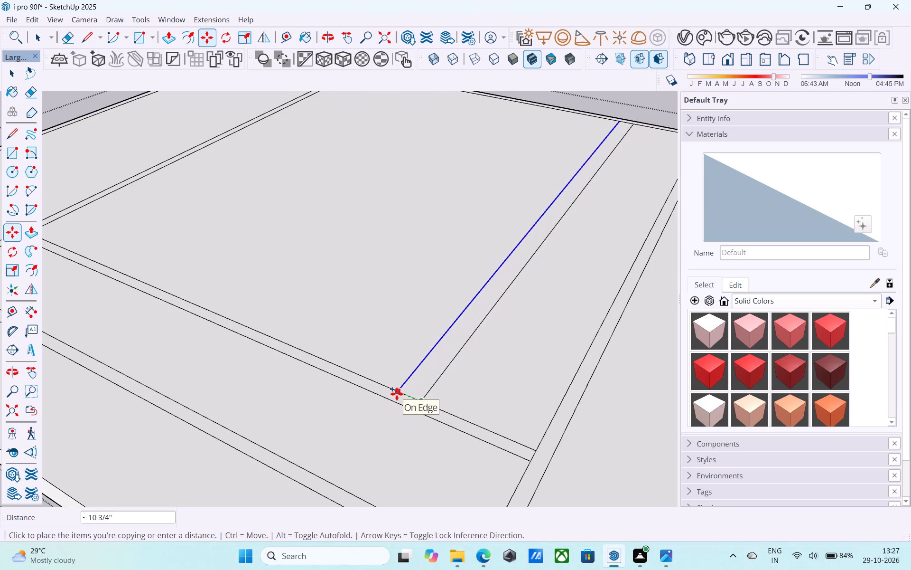
text(6")
key(Return)
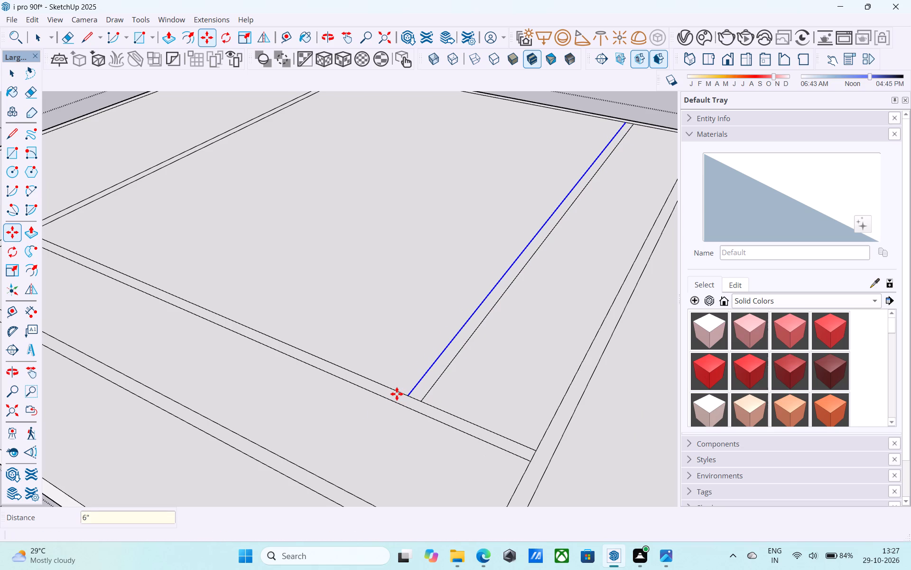
Draw a 6" line across the perimeter strip, extending the dividing strip's larger-room edge to the strip's outer edge.
key(e)
scroll(422, 425, down, 6)
scroll(463, 426, up, 6)
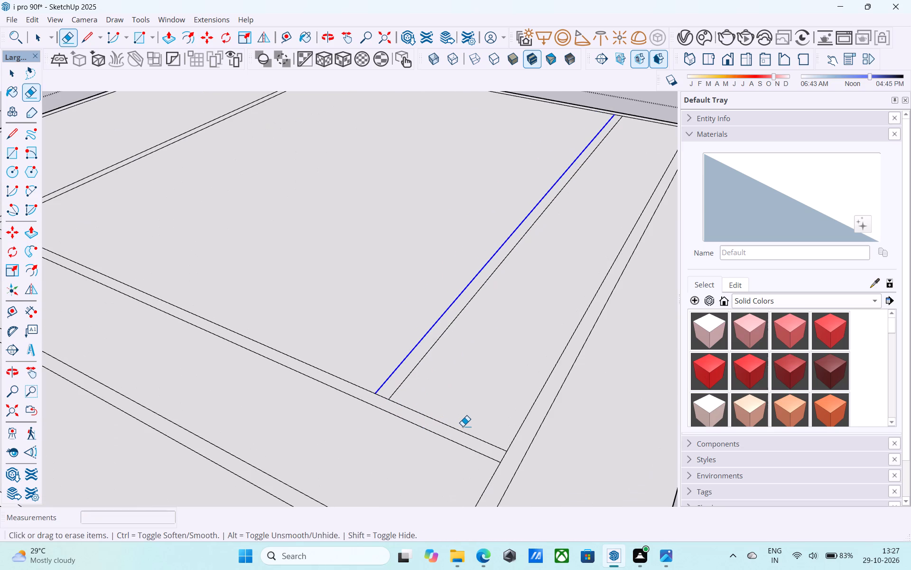
key(l)
key(space)
scroll(447, 423, down, 5)
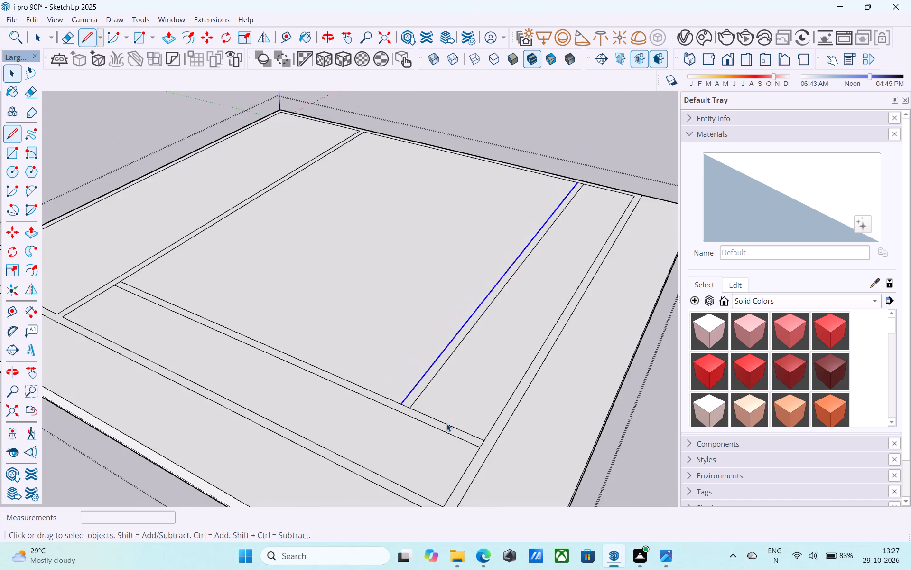
scroll(446, 423, down, 3)
middle_drag(446, 423, 457, 412)
scroll(456, 395, down, 4)
middle_drag(458, 407, 470, 450)
scroll(351, 332, down, 6)
middle_drag(373, 389, 386, 419)
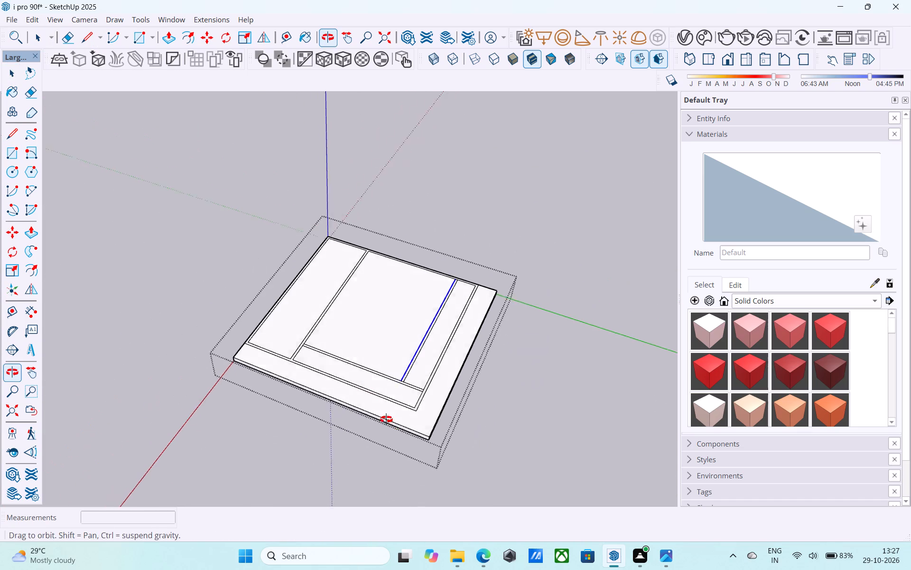
middle_drag(386, 419, 390, 436)
middle_drag(398, 398, 559, 347)
scroll(379, 346, up, 9)
scroll(332, 381, up, 2)
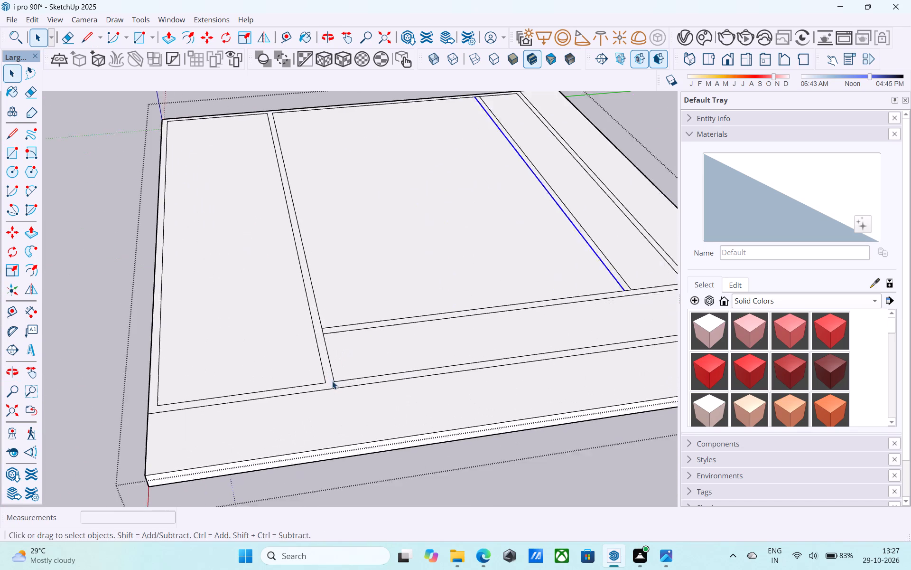
scroll(332, 381, up, 5)
key(l)
click(333, 381)
click(342, 392)
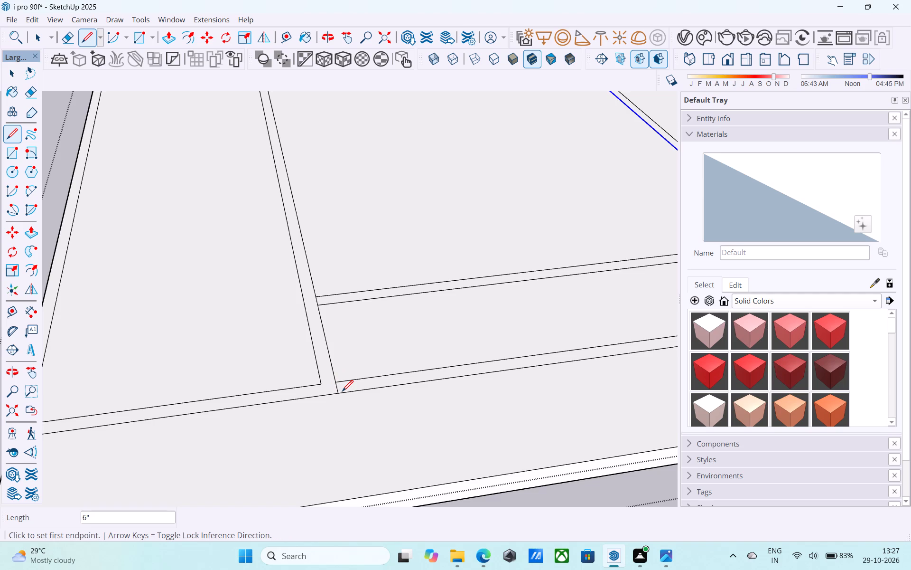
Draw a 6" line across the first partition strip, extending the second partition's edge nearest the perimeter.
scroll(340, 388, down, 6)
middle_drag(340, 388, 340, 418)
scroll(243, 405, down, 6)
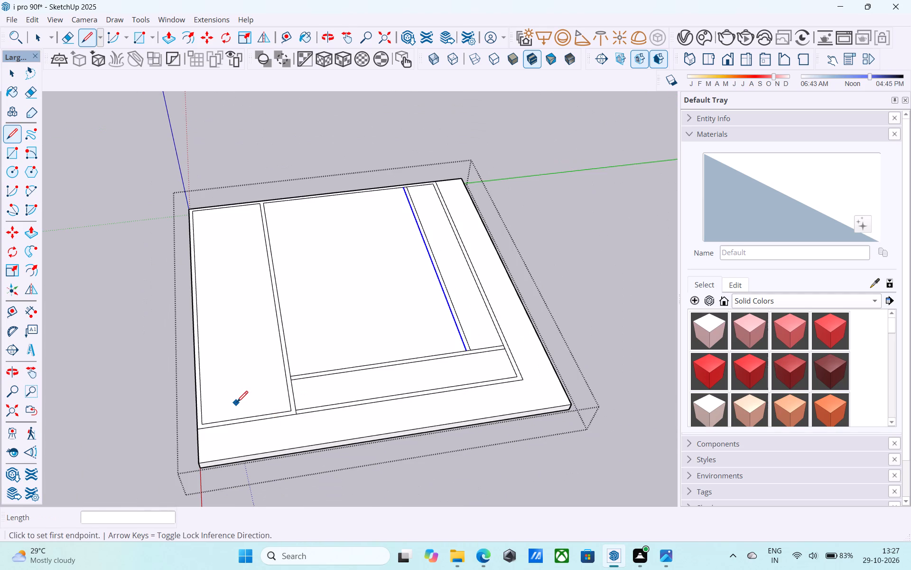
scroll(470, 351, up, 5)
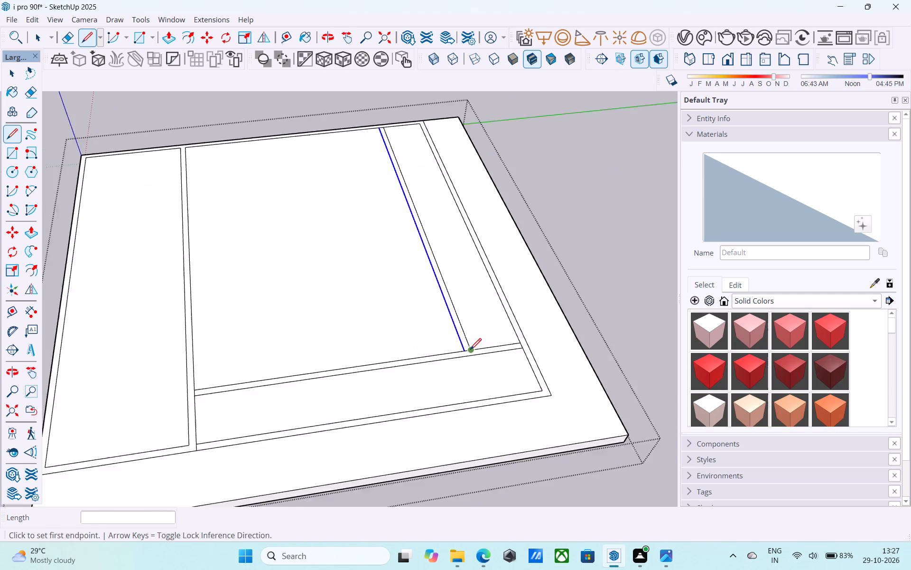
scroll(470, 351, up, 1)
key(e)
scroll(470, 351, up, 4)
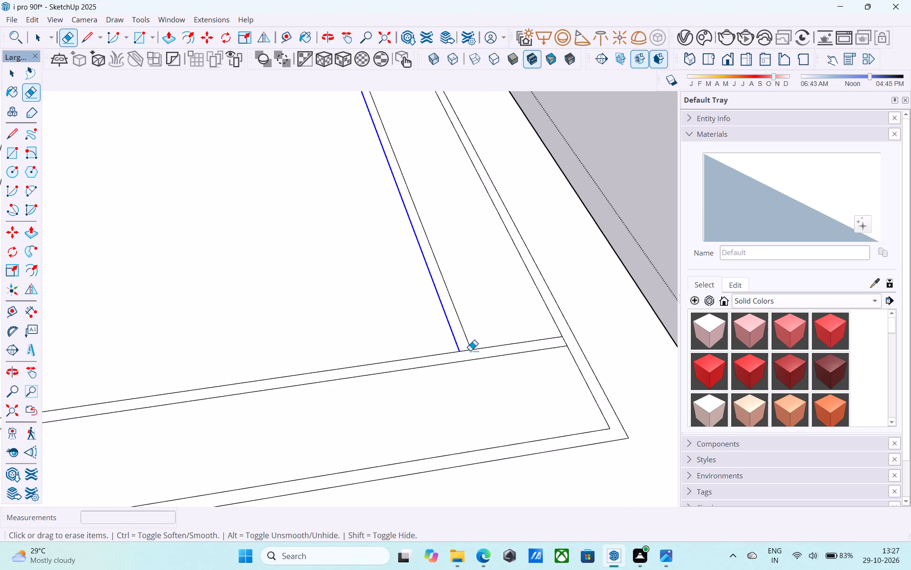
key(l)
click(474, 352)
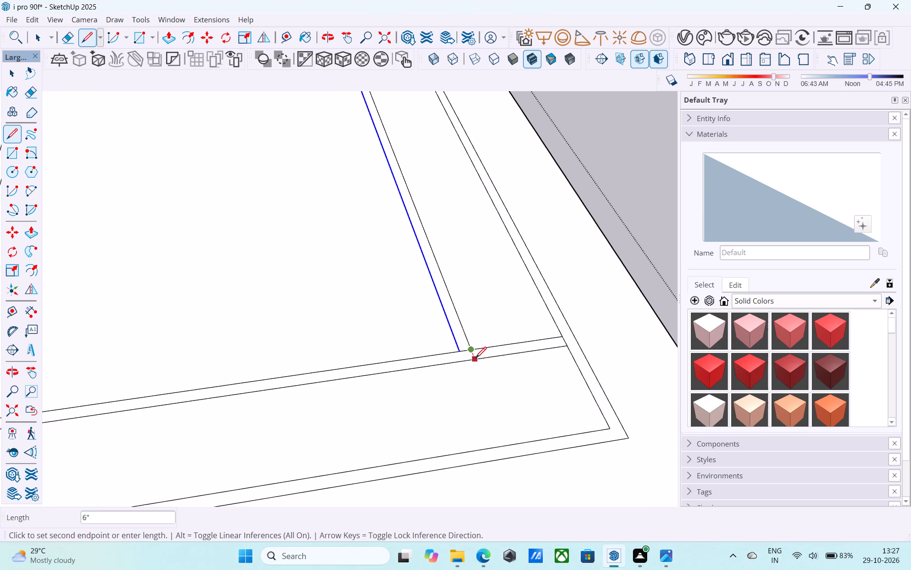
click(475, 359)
Erase the 6" cross line and the short segment closing the end of the second partition strip at their junction.
scroll(475, 359, down, 6)
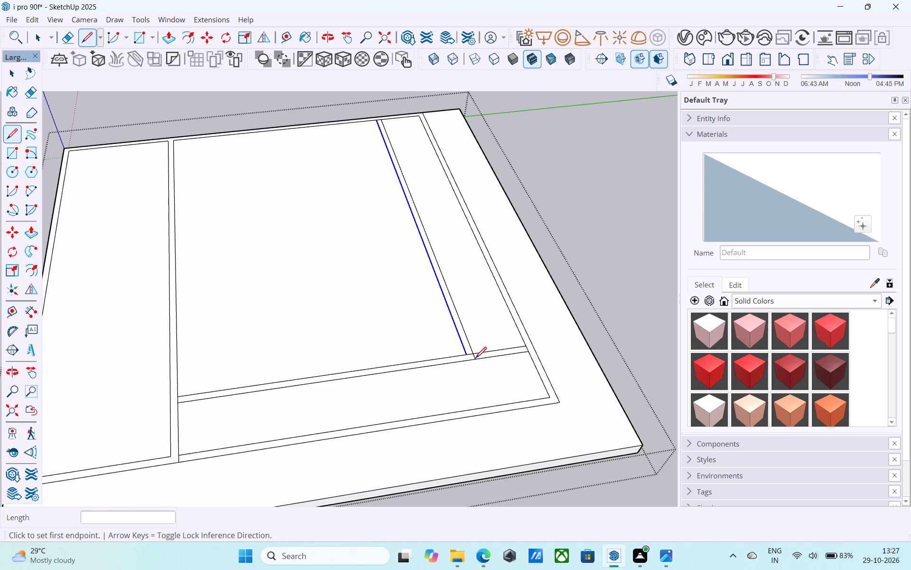
scroll(476, 359, up, 1)
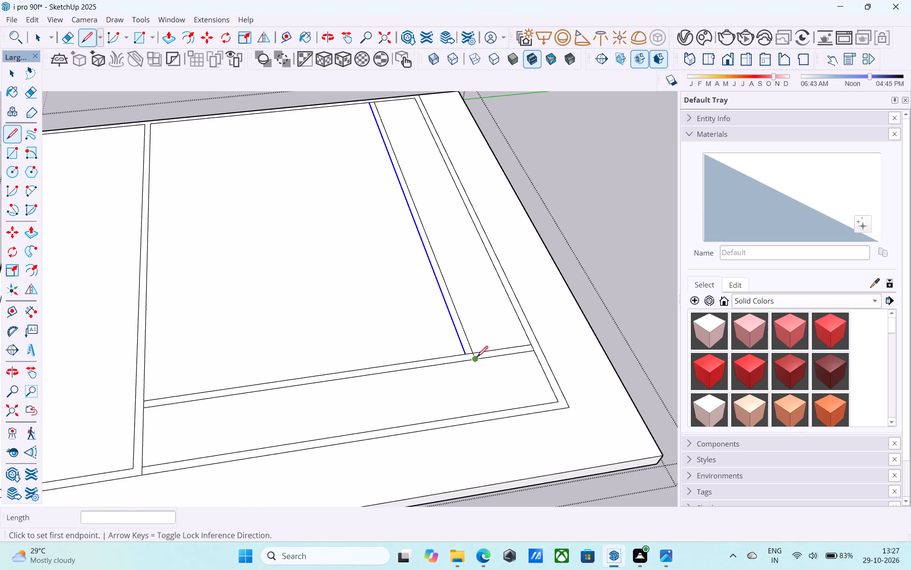
scroll(477, 358, up, 4)
key(e)
scroll(477, 354, up, 4)
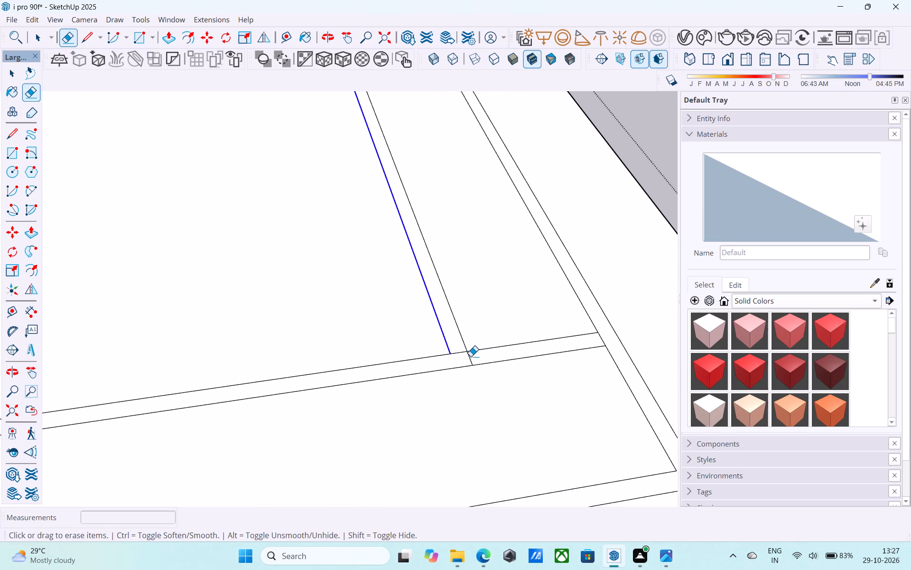
click(469, 357)
click(459, 352)
Draw a short line across the first partition strip, continuing the second partition's perimeter-side edge at their junction.
scroll(464, 354, up, 1)
scroll(465, 355, down, 11)
middle_drag(472, 381, 297, 398)
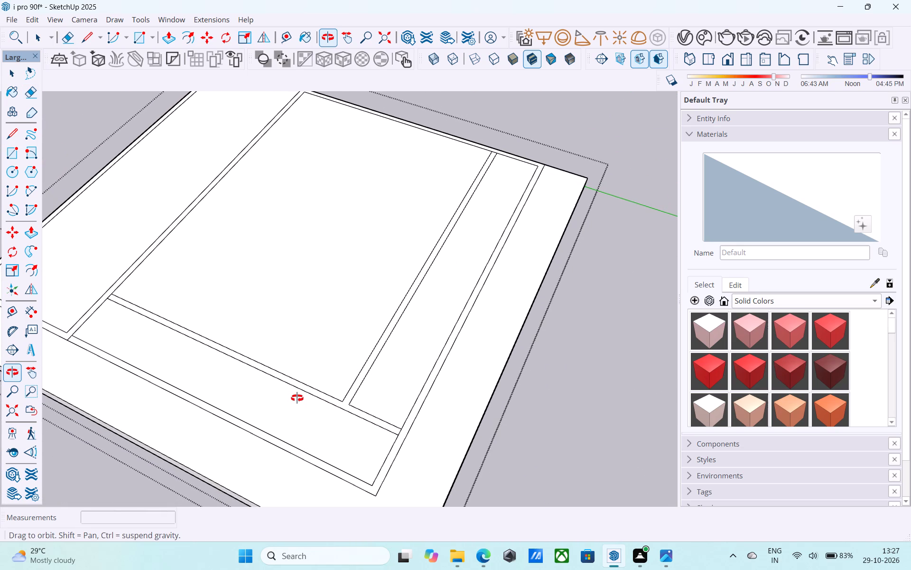
middle_drag(297, 398, 296, 396)
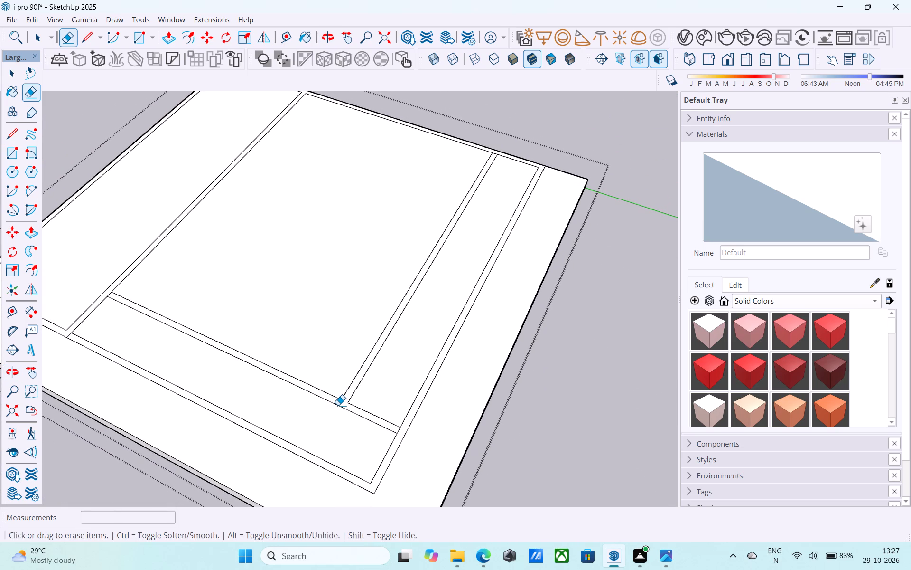
middle_drag(337, 404, 437, 316)
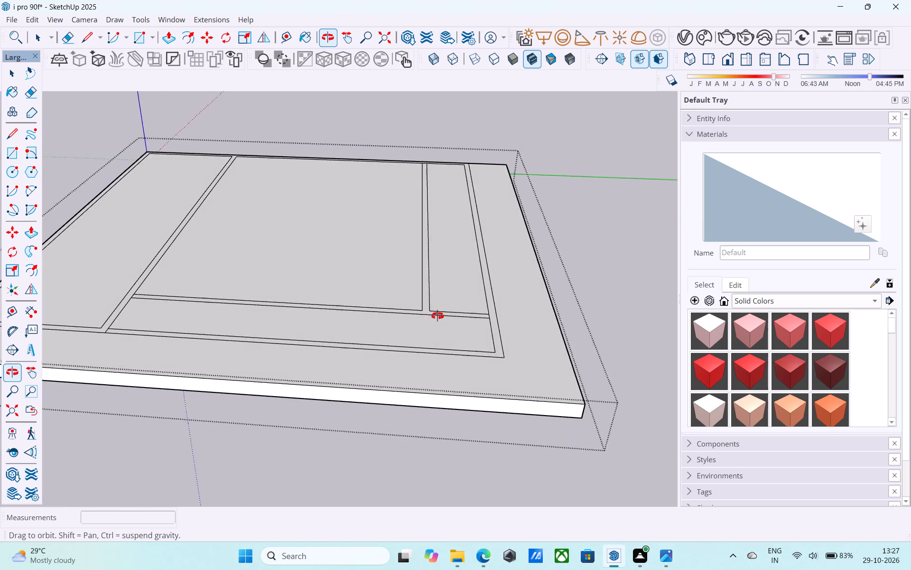
middle_drag(437, 316, 435, 331)
scroll(435, 331, up, 5)
key(l)
click(422, 323)
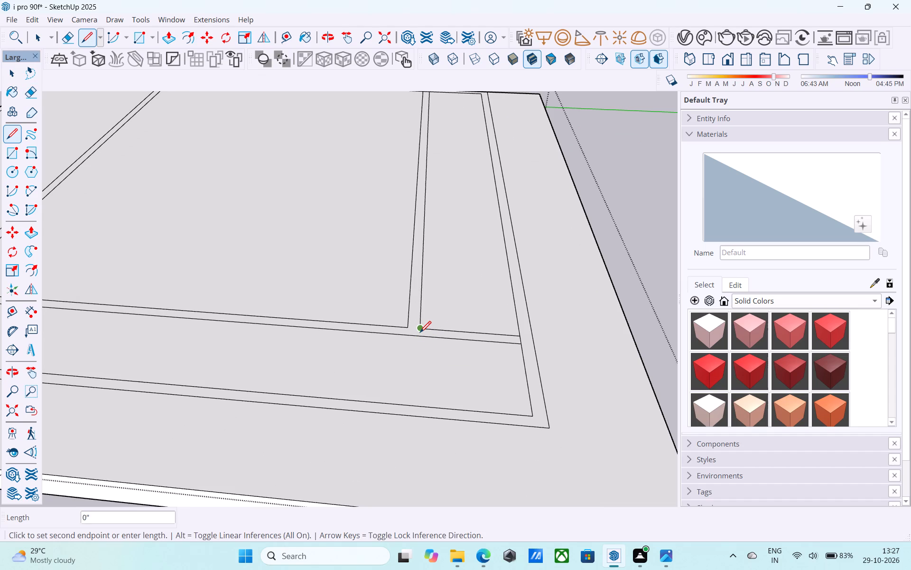
click(420, 333)
scroll(420, 333, up, 5)
click(420, 339)
scroll(428, 335, down, 4)
middle_drag(428, 352, 424, 418)
scroll(424, 416, down, 11)
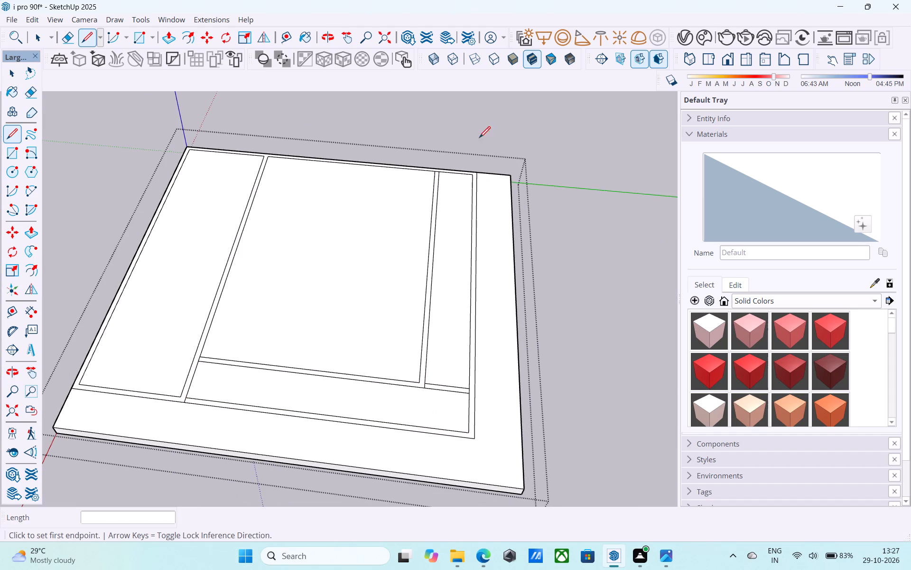
Erase the short segment closing the strip between the larger room and the narrow side space at the perimeter strip.
key(e)
scroll(442, 169, up, 16)
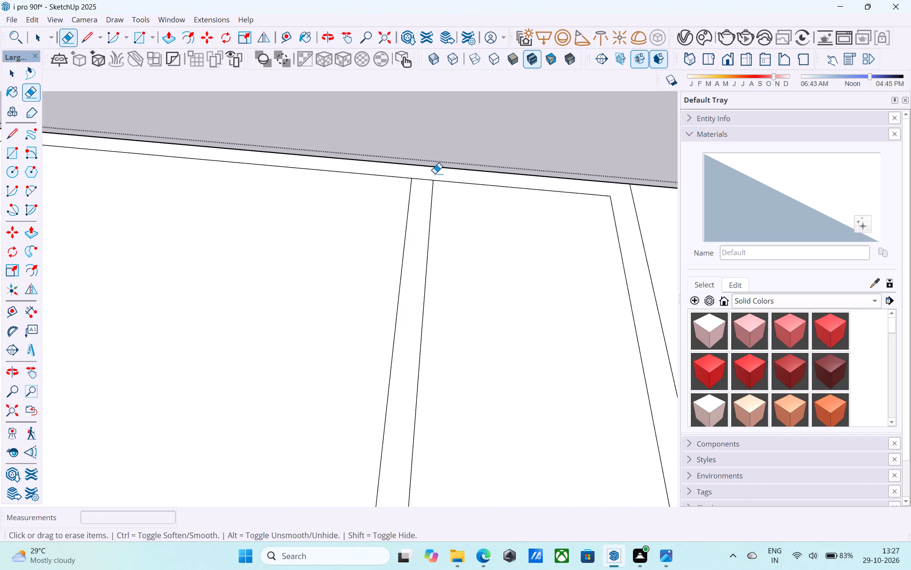
click(424, 178)
scroll(457, 196, down, 16)
scroll(467, 194, up, 4)
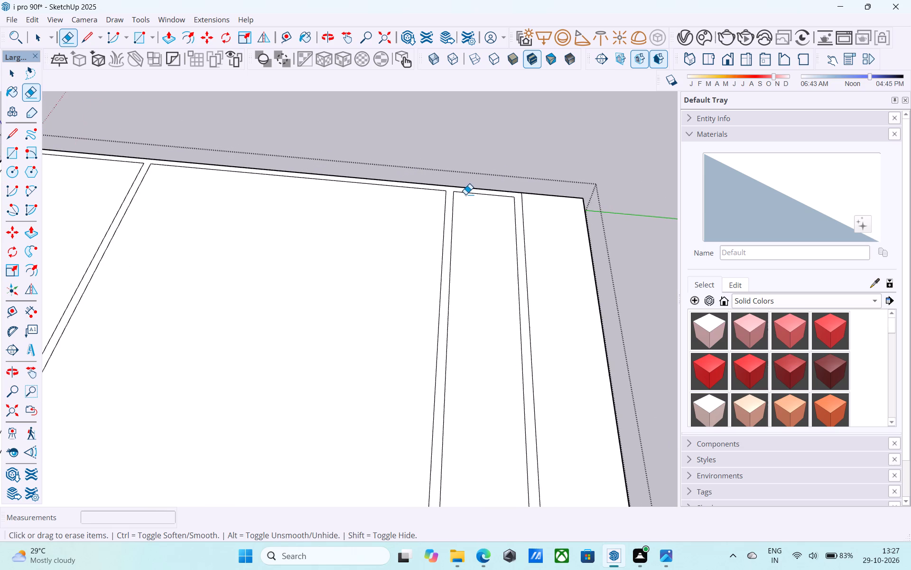
Draw a 6" line across the perimeter strip, continuing that strip's edge on the narrow-space side to the slab edge.
key(l)
scroll(462, 194, up, 8)
click(444, 192)
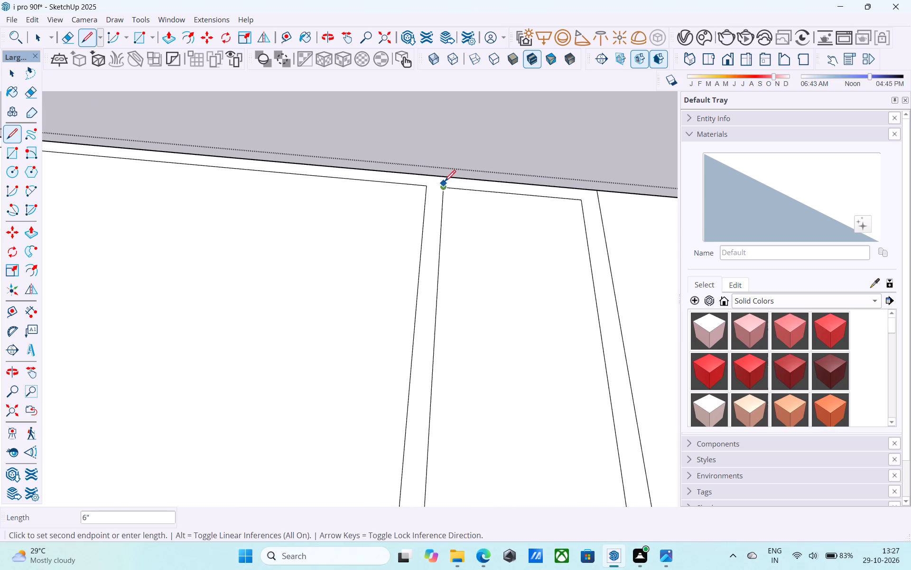
click(444, 179)
scroll(491, 158, down, 19)
scroll(487, 171, up, 1)
scroll(444, 200, down, 3)
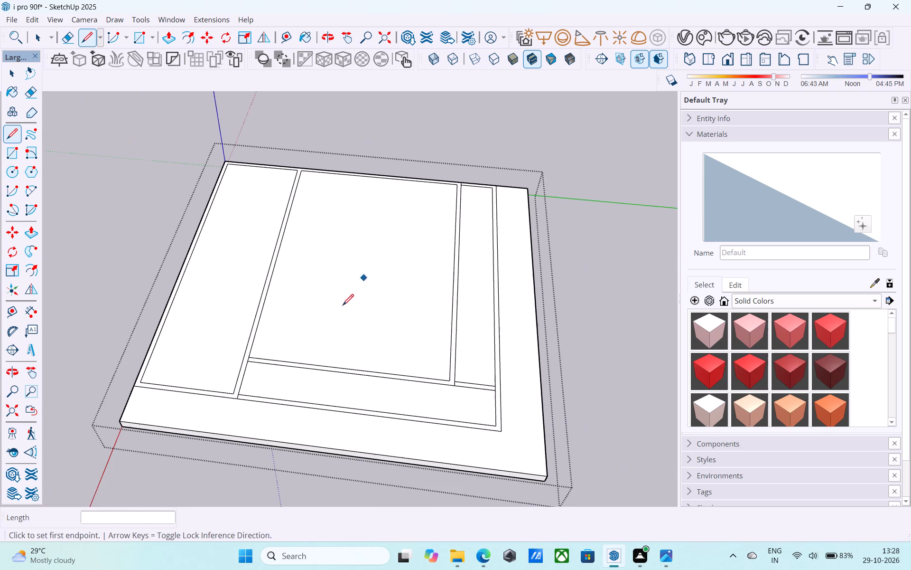
Erase the short segment separating the larger room's cross strip from the first partition strip at their junction.
scroll(256, 370, up, 5)
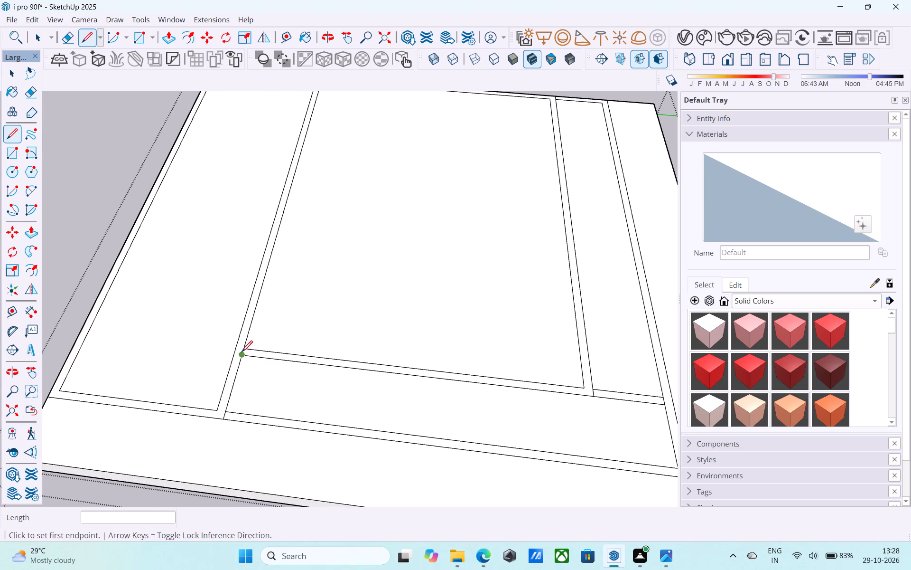
key(e)
scroll(242, 353, up, 5)
click(244, 352)
Push/Pull the connected wall strip face around the two rooms up 10'.
key(space)
click(241, 349)
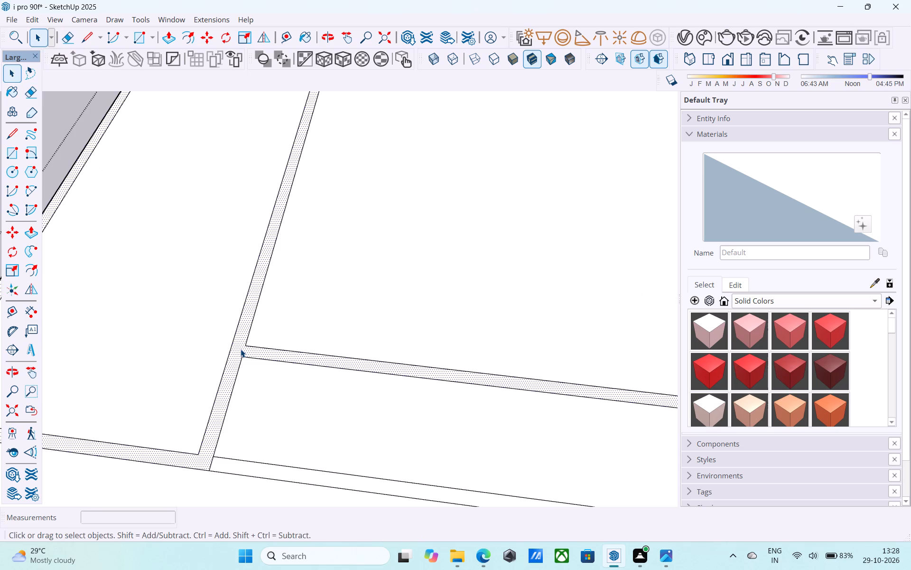
scroll(241, 349, down, 7)
key(p)
click(242, 346)
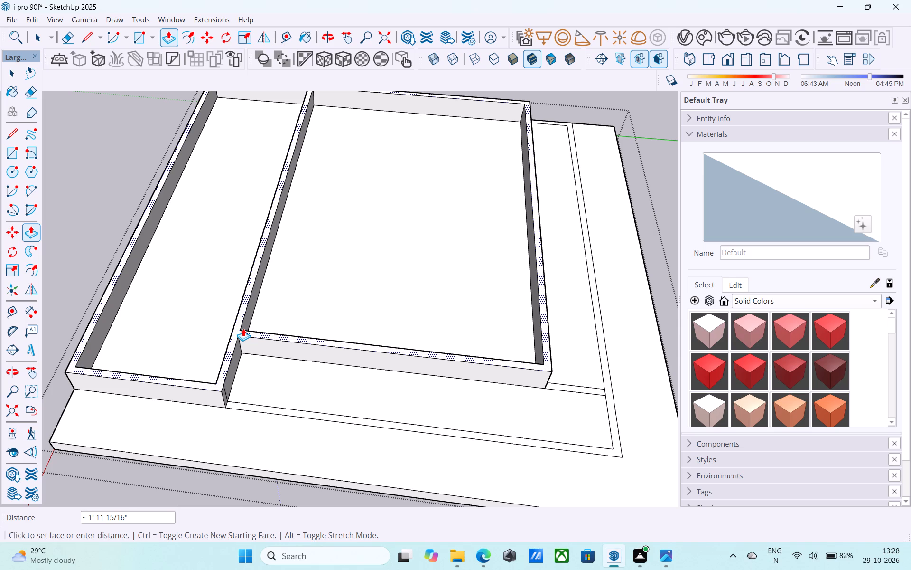
text(10')
key(Return)
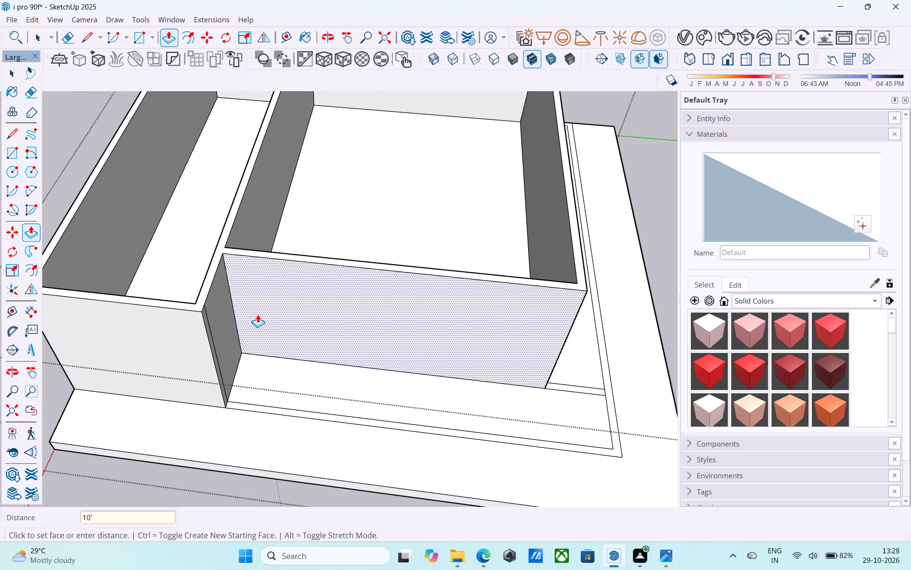
Examine the raised room walls and the remaining strips on the slab from several angles.
scroll(258, 314, down, 7)
middle_drag(258, 316, 256, 313)
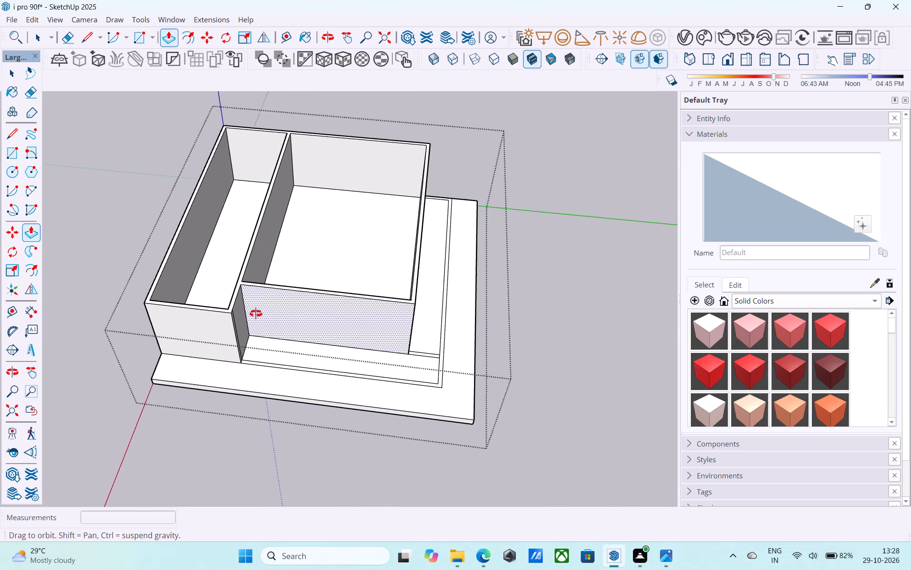
middle_drag(256, 313, 272, 243)
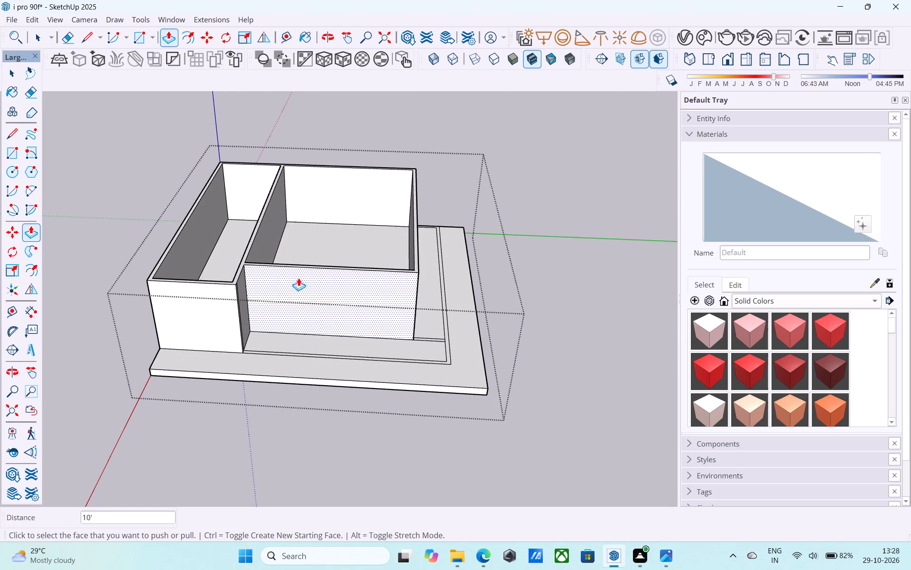
middle_drag(303, 310, 335, 256)
scroll(335, 257, up, 5)
scroll(333, 331, down, 5)
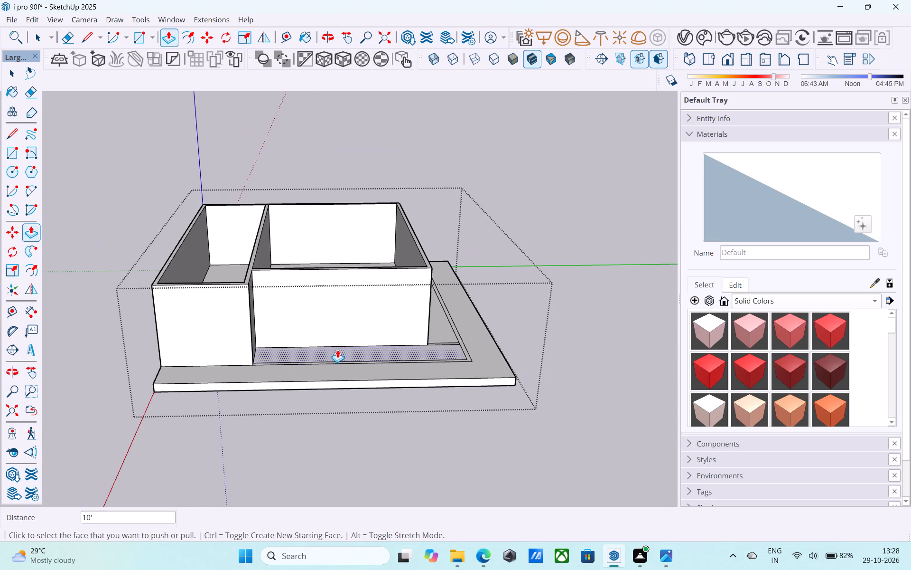
scroll(353, 390, down, 6)
middle_drag(353, 391, 353, 380)
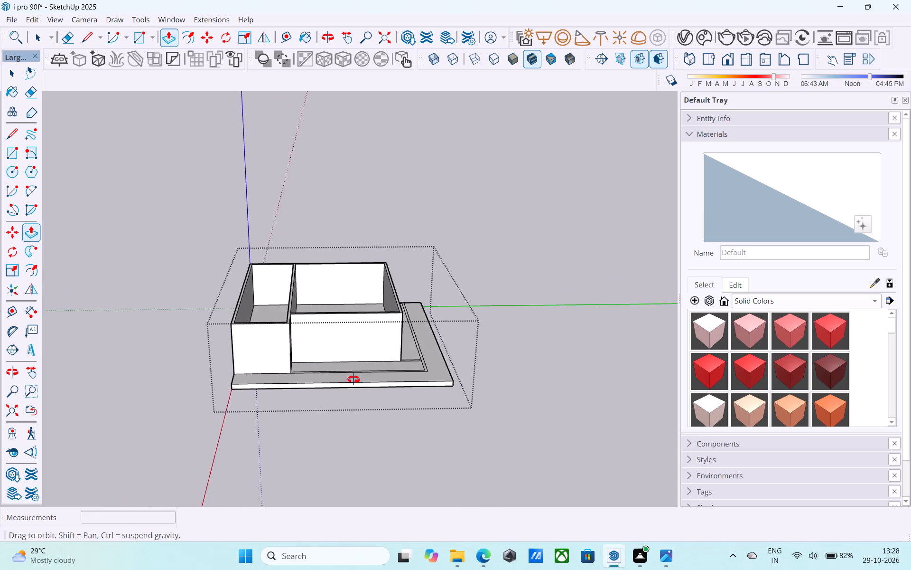
middle_drag(353, 380, 360, 288)
scroll(360, 277, up, 6)
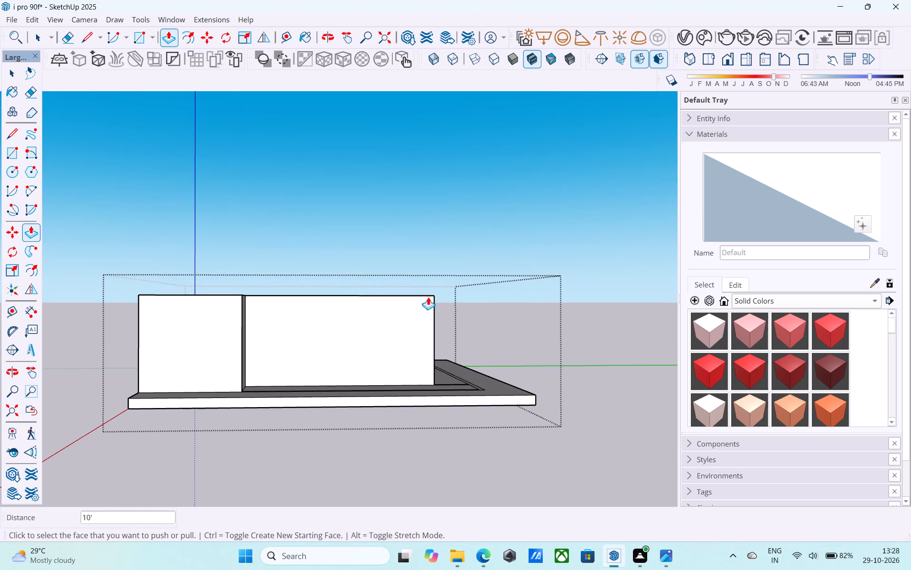
scroll(450, 305, down, 3)
middle_drag(450, 305, 428, 343)
scroll(367, 296, down, 2)
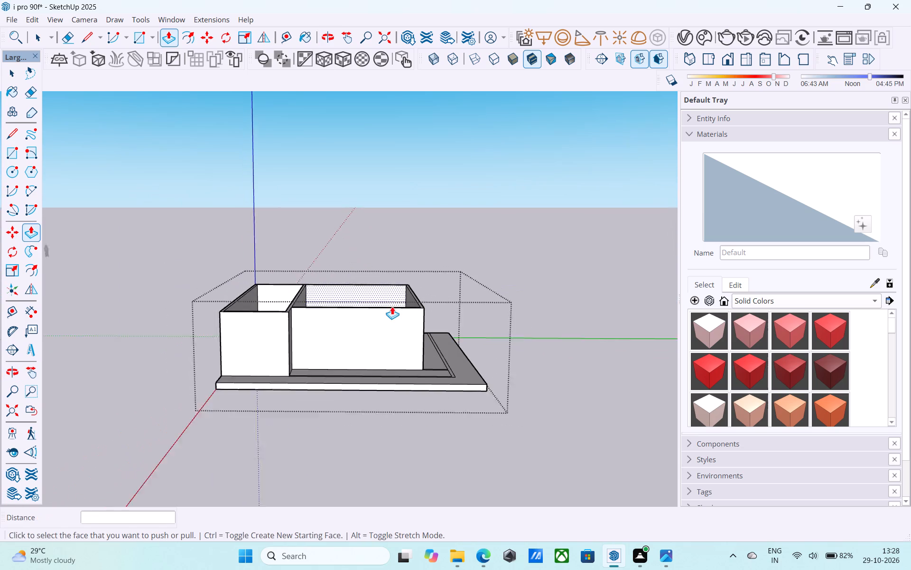
scroll(392, 306, down, 1)
scroll(286, 270, up, 5)
middle_drag(312, 266, 308, 352)
scroll(334, 359, up, 3)
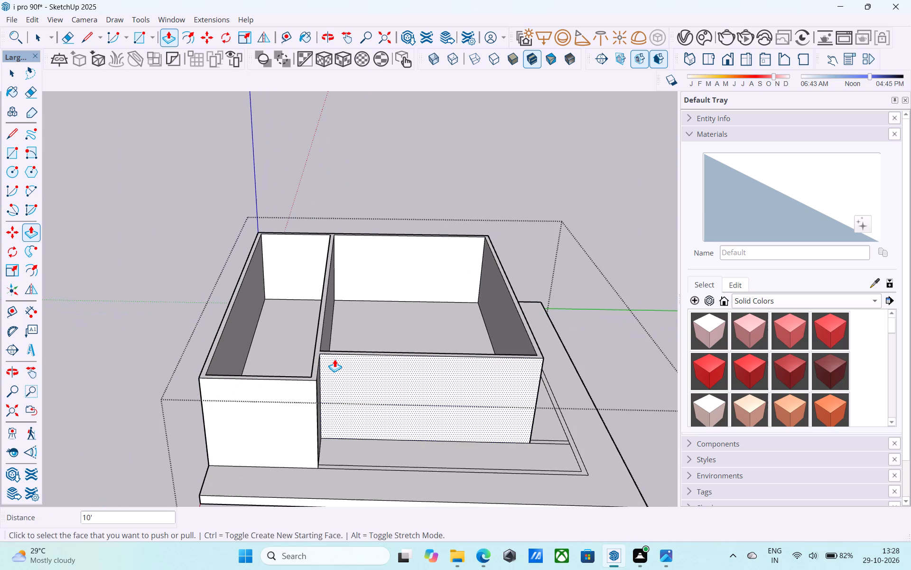
scroll(335, 359, up, 3)
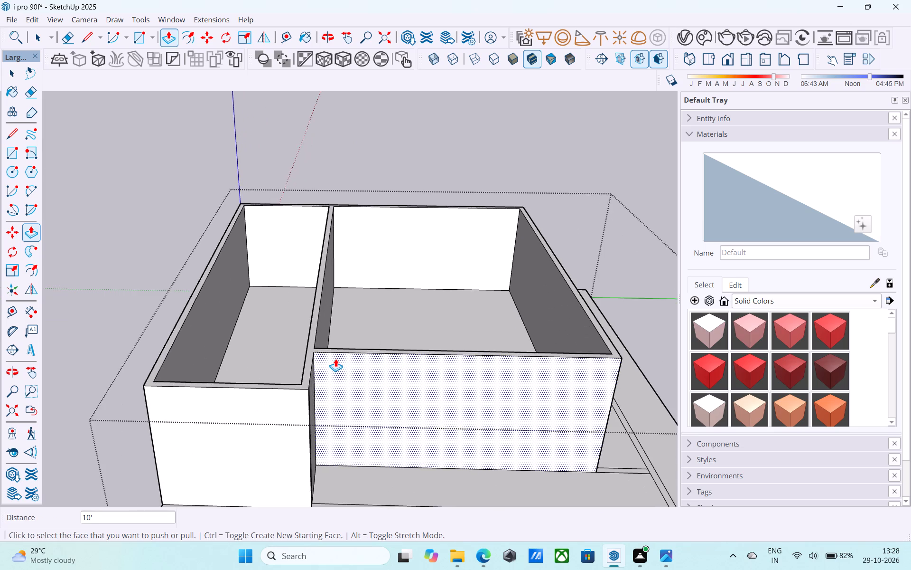
scroll(335, 359, down, 3)
middle_click(335, 359)
scroll(305, 268, down, 5)
middle_drag(310, 306, 507, 289)
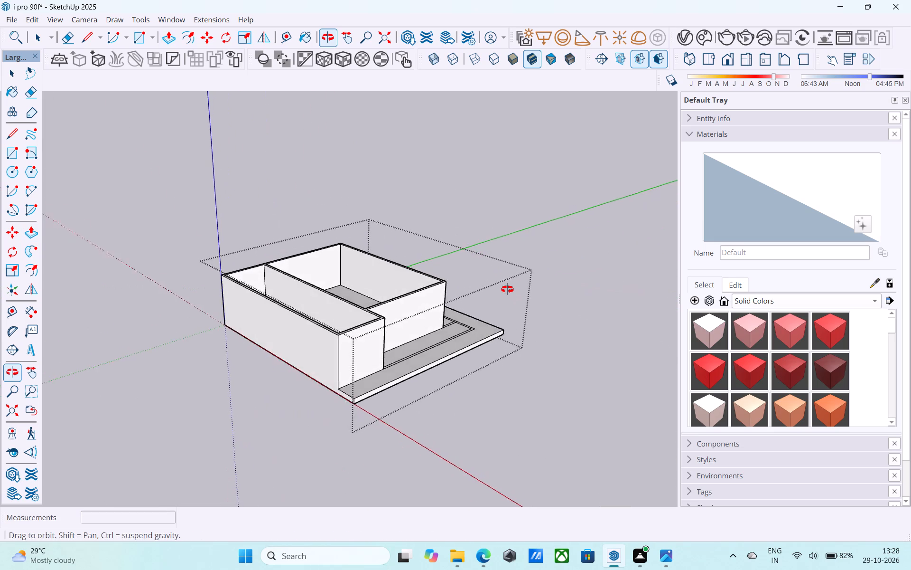
middle_drag(507, 289, 389, 332)
middle_drag(325, 375, 214, 400)
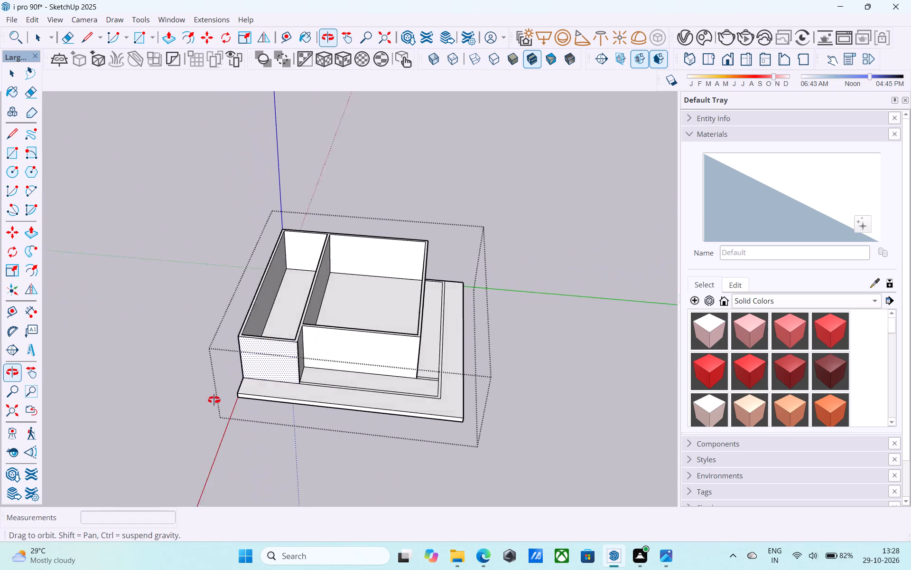
middle_drag(214, 400, 191, 400)
middle_drag(464, 394, 297, 411)
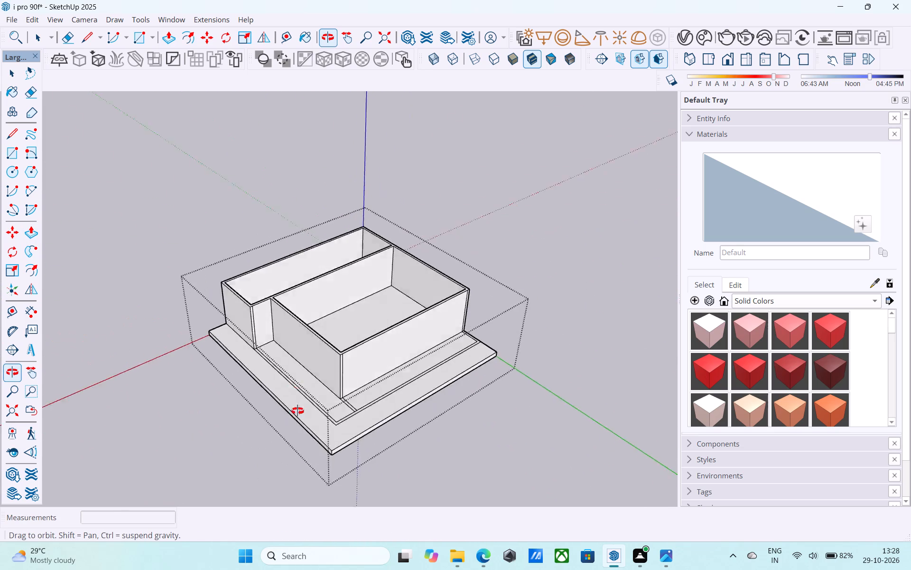
middle_drag(297, 411, 314, 456)
middle_drag(378, 419, 395, 406)
Copy the slab's top edge on the green-axis end 6" inward, starting from the corner opposite the origin.
scroll(381, 417, up, 5)
key(space)
scroll(395, 475, up, 7)
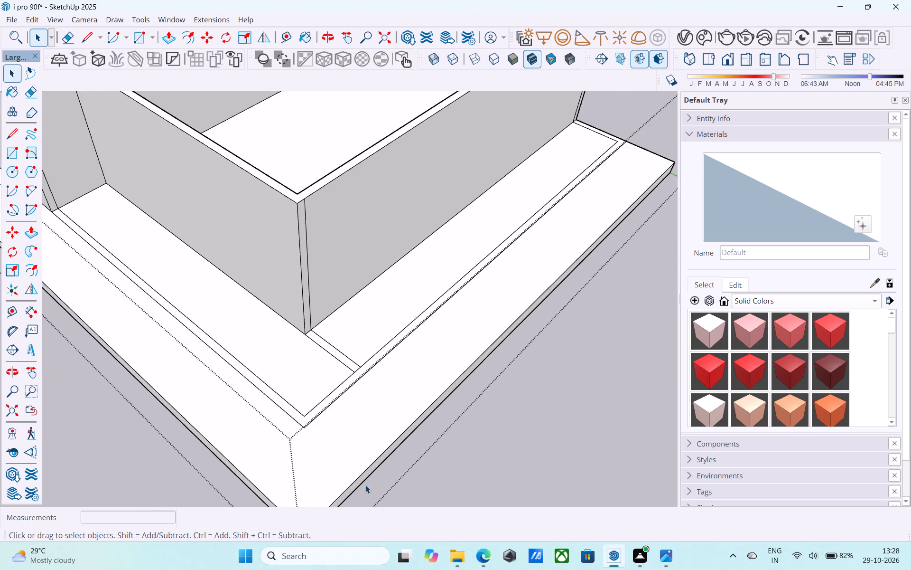
scroll(377, 450, down, 6)
middle_drag(378, 448, 401, 369)
scroll(388, 405, up, 11)
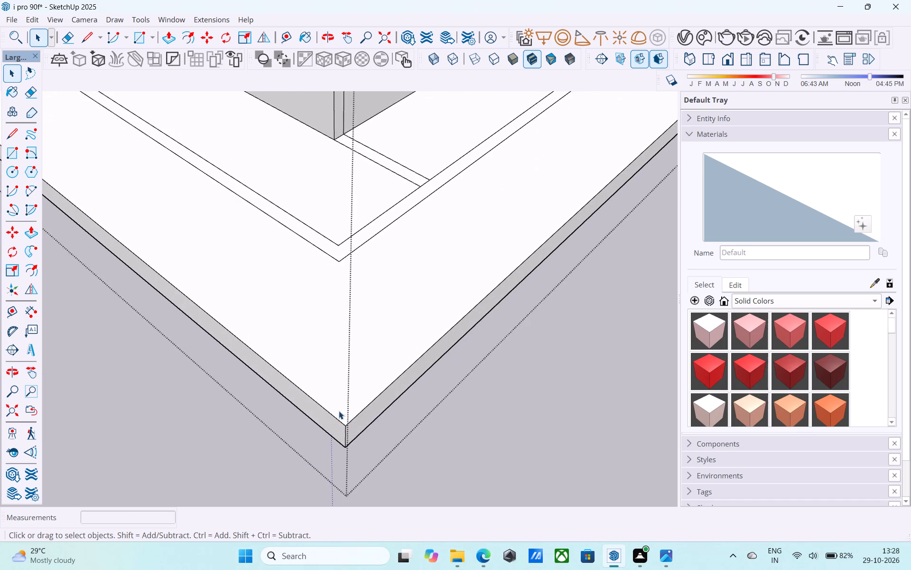
scroll(339, 411, up, 3)
click(359, 419)
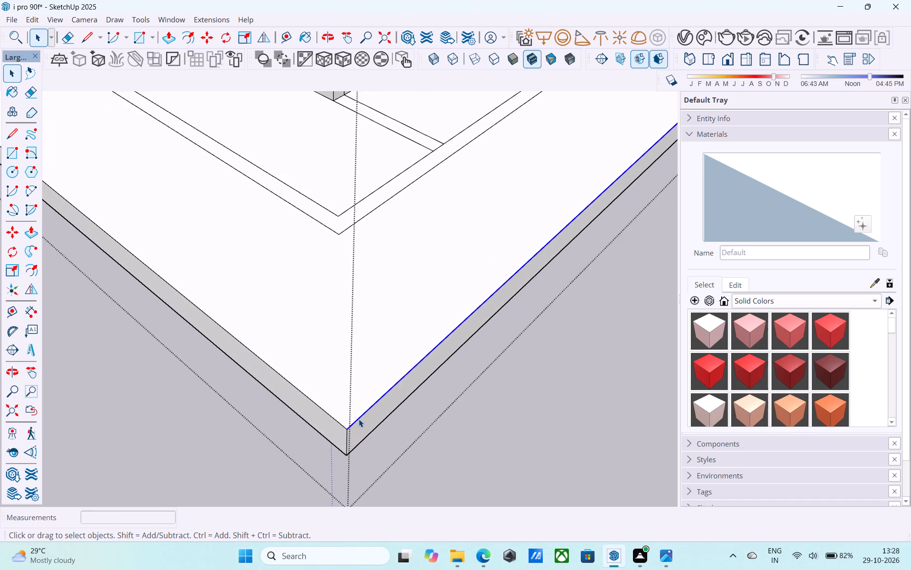
key(m)
click(350, 429)
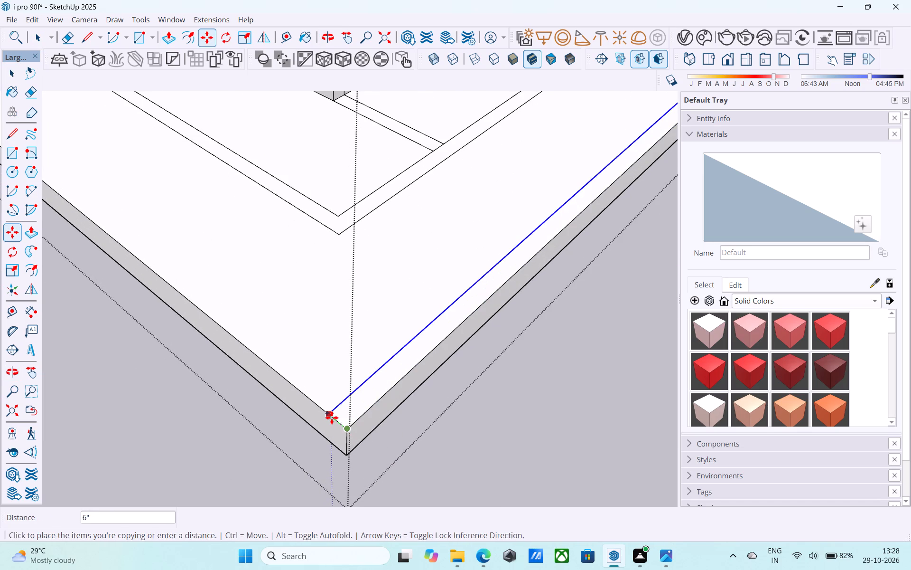
click(332, 418)
Copy the adjoining top edge of the slab, on the red-axis end, inward from the same corner.
key(space)
click(325, 411)
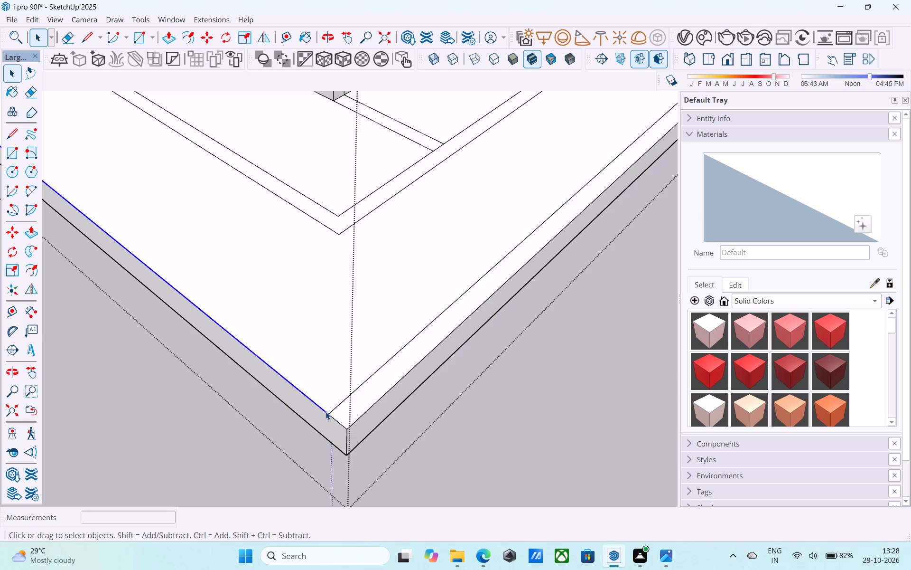
key(m)
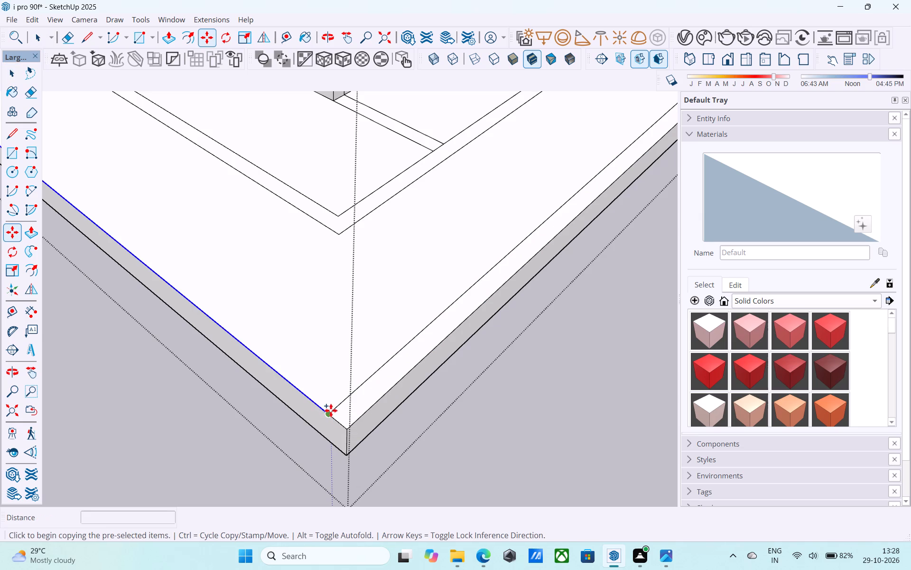
click(331, 411)
click(345, 398)
Erase the short leftover segment between the inner corner of the copied lines and the slab edge.
text(we)
drag(344, 406, 336, 402)
Copy the slab's top edge segment between the perimeter strip and the new inset line inward at the green-axis corner.
scroll(342, 421, down, 11)
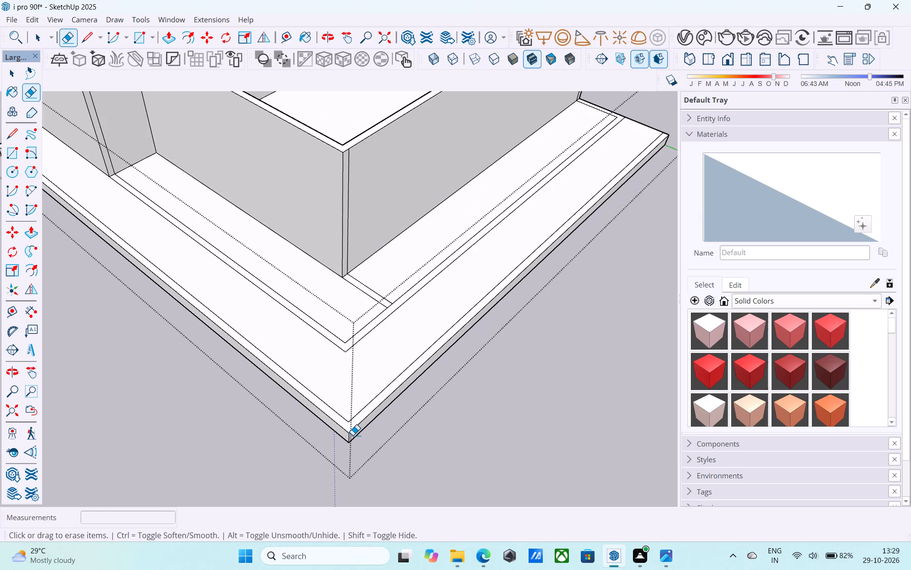
scroll(353, 434, down, 5)
middle_drag(353, 434, 353, 429)
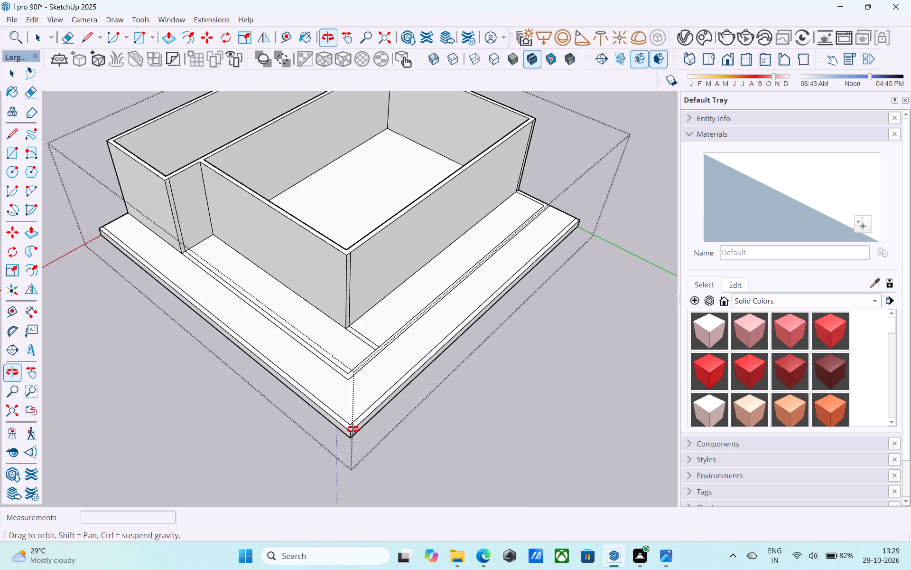
middle_drag(353, 429, 251, 395)
middle_drag(477, 402, 315, 385)
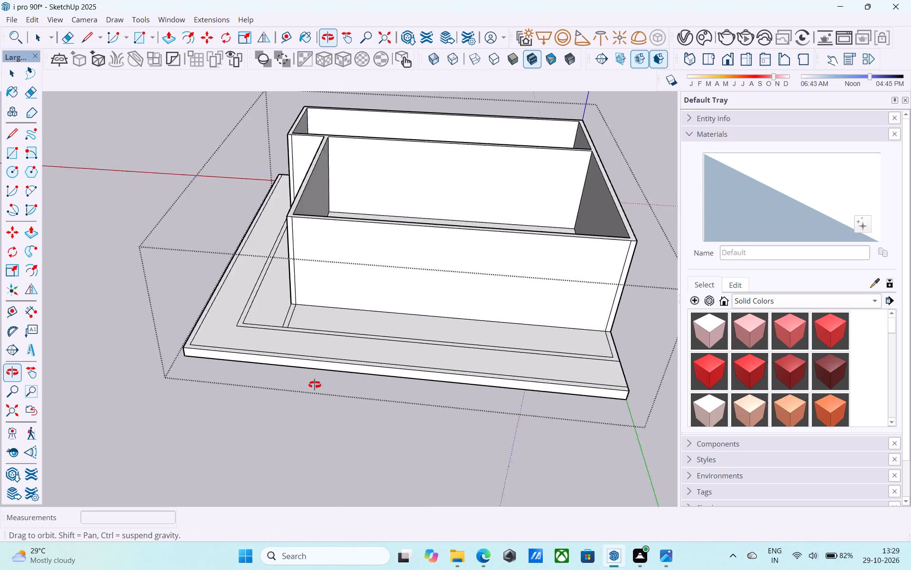
middle_drag(315, 385, 245, 395)
middle_drag(540, 377, 452, 347)
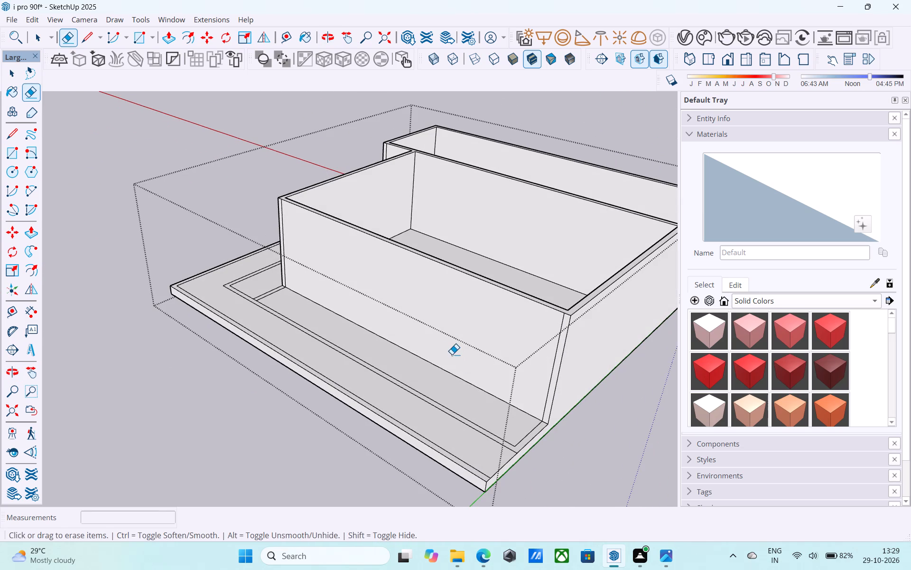
scroll(426, 342, down, 6)
middle_drag(465, 408, 463, 424)
scroll(463, 421, up, 6)
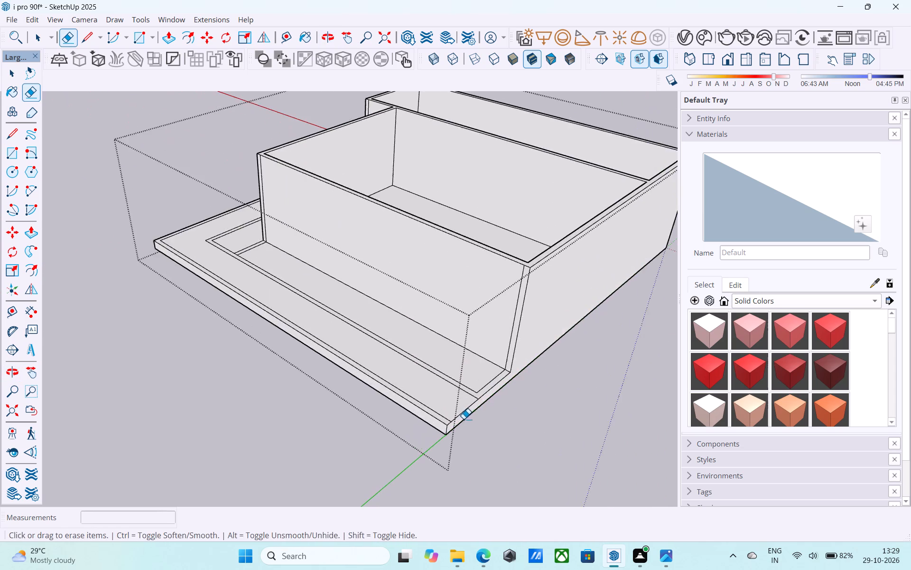
key(space)
scroll(464, 418, up, 15)
click(446, 417)
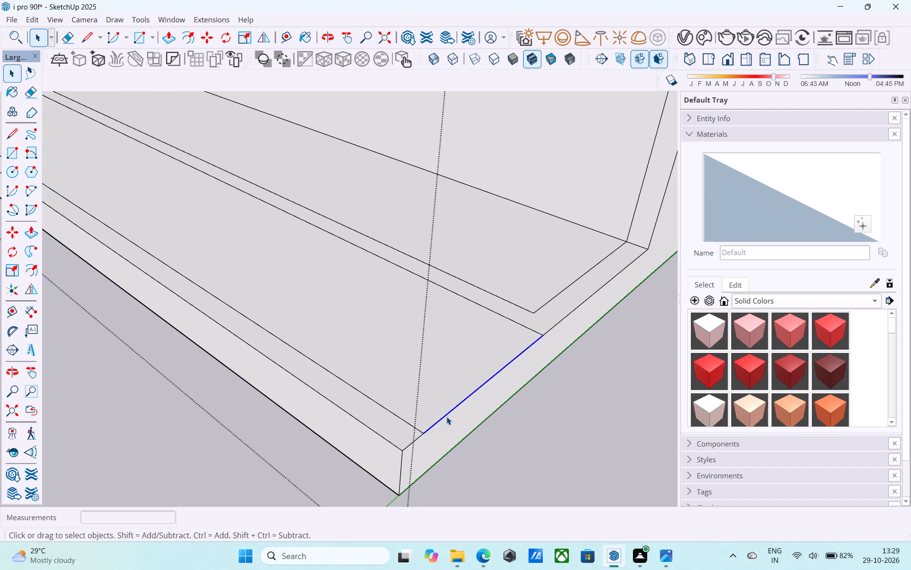
key(m)
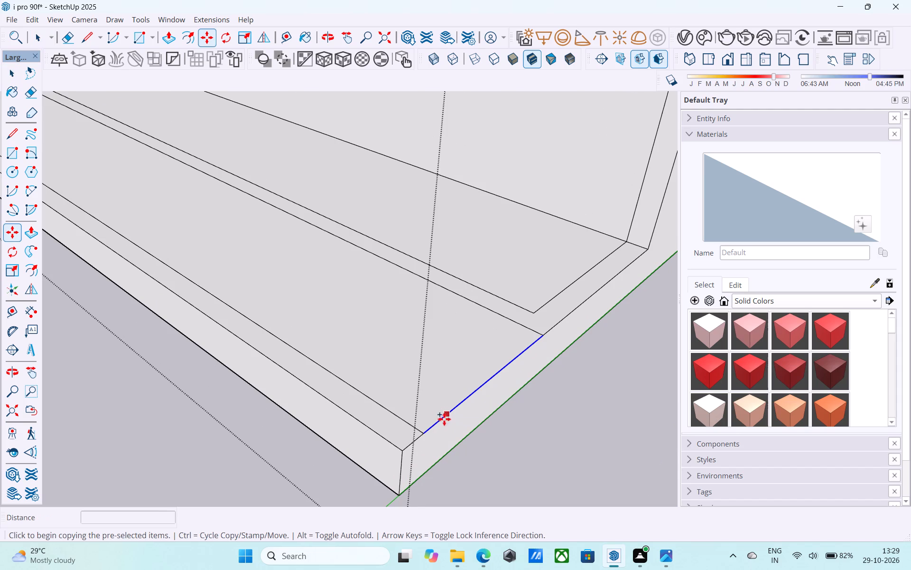
click(428, 431)
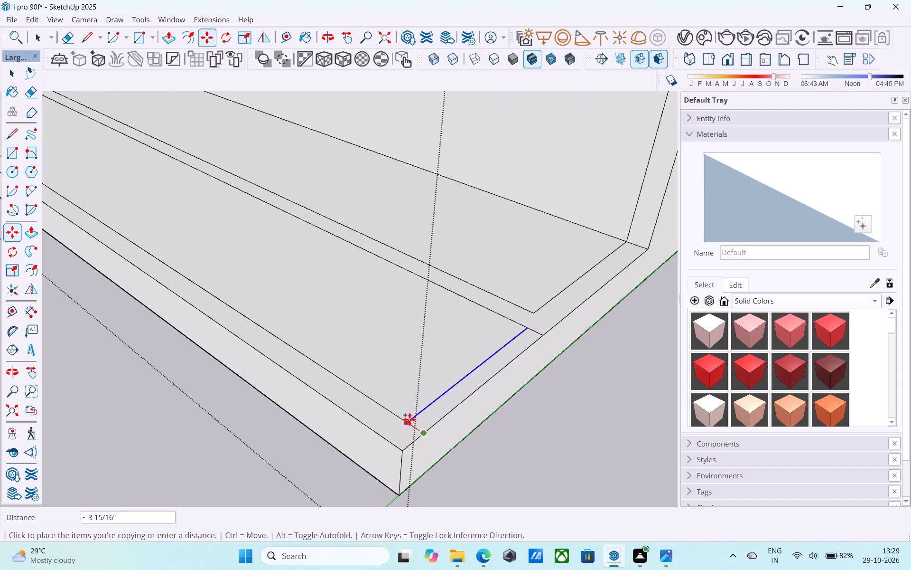
click(404, 417)
Erase the short leftover piece of the inset line between the new copied segment and the slab's side edge.
key(e)
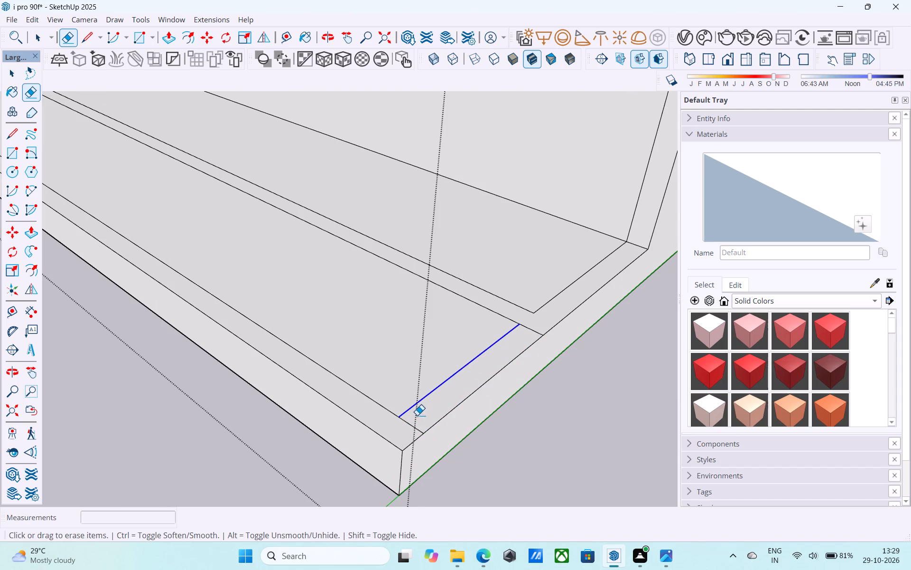
drag(417, 415, 409, 425)
scroll(409, 423, down, 13)
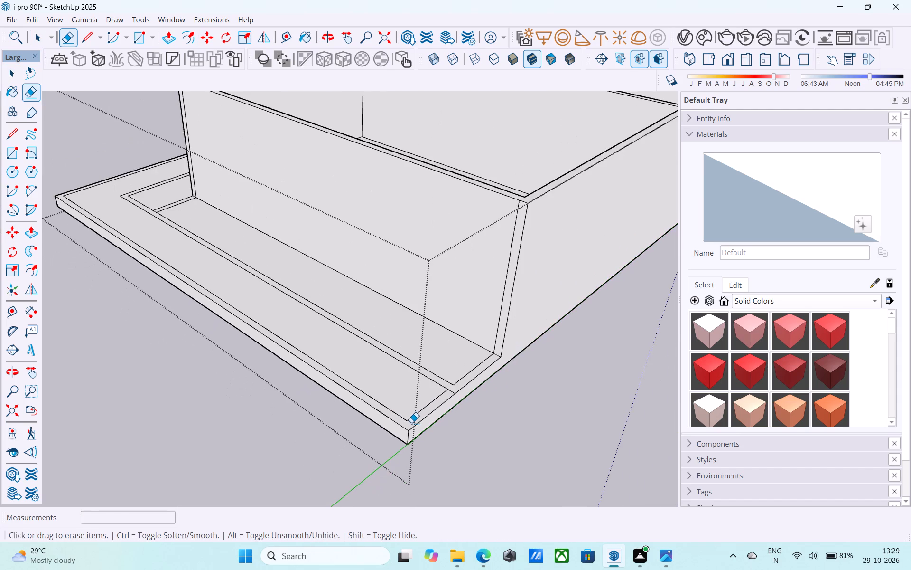
Examine the slab, the raised walls and the inset edge strips from several sides.
middle_drag(411, 423, 654, 382)
scroll(654, 382, down, 7)
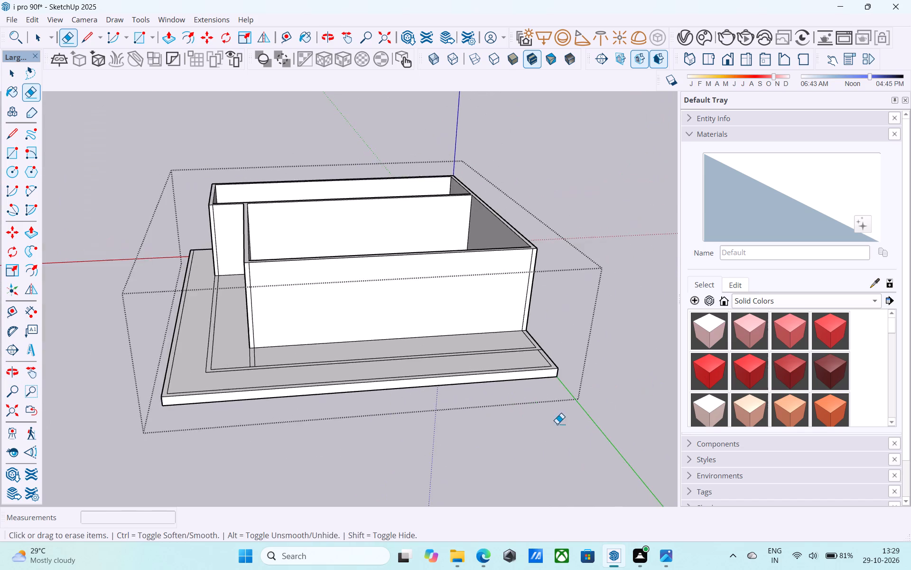
scroll(512, 412, down, 5)
middle_drag(371, 412, 734, 349)
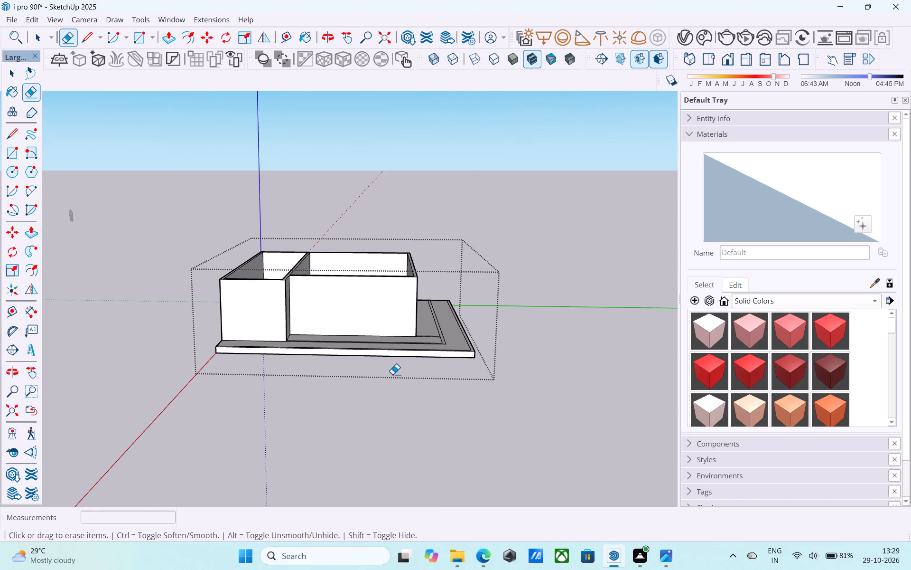
scroll(391, 374, up, 6)
middle_drag(480, 292, 440, 437)
scroll(441, 389, up, 4)
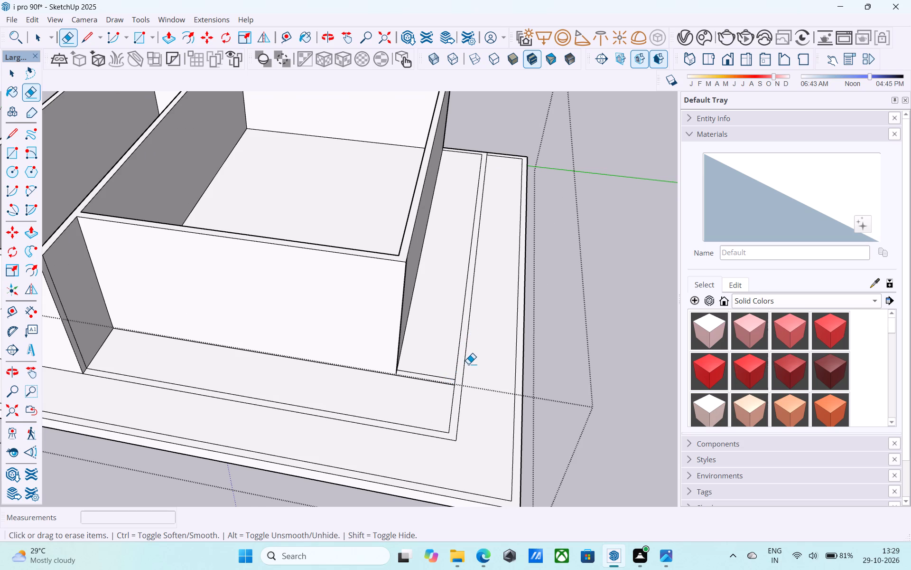
scroll(468, 363, down, 4)
middle_drag(468, 363, 493, 303)
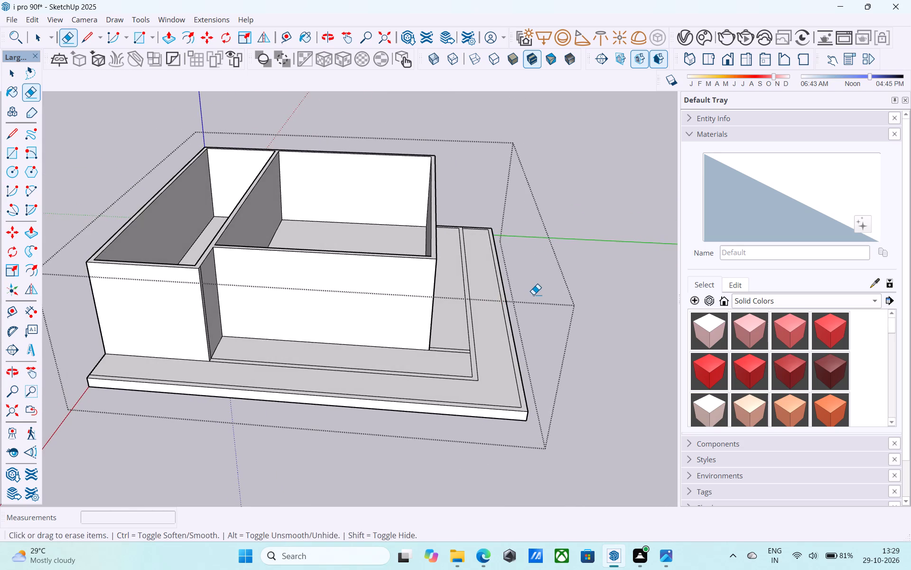
scroll(534, 294, down, 2)
middle_drag(531, 298, 514, 304)
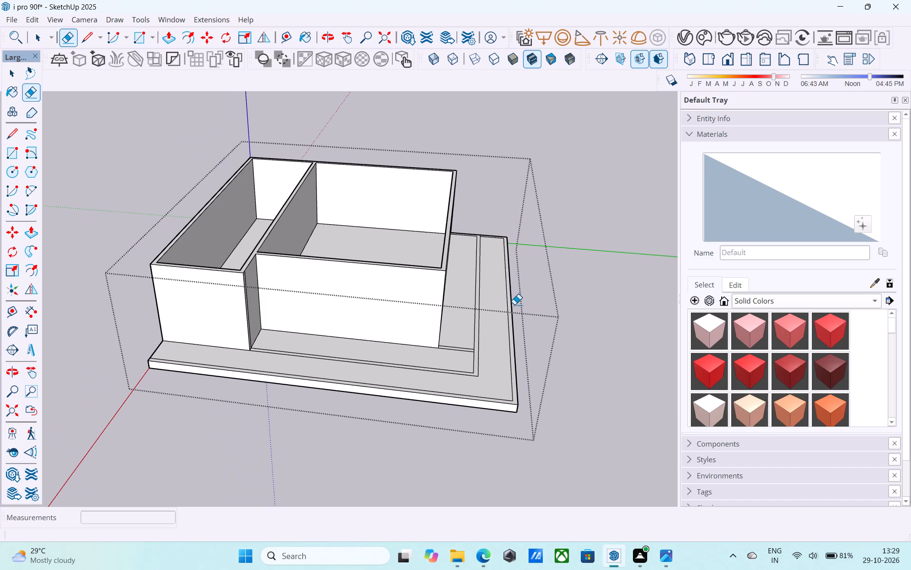
scroll(514, 304, down, 3)
middle_drag(514, 304, 549, 308)
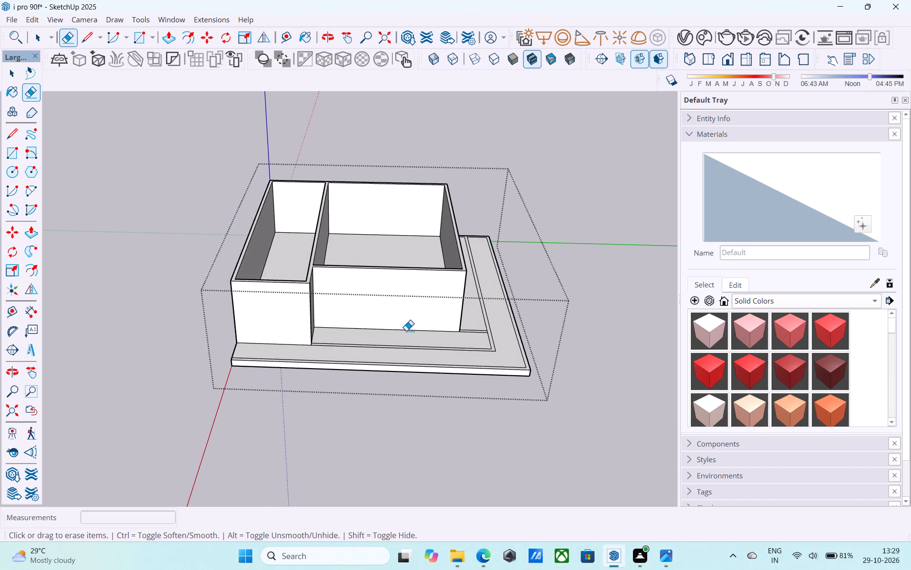
scroll(329, 332, up, 5)
key(space)
scroll(345, 311, down, 4)
middle_drag(345, 311, 359, 354)
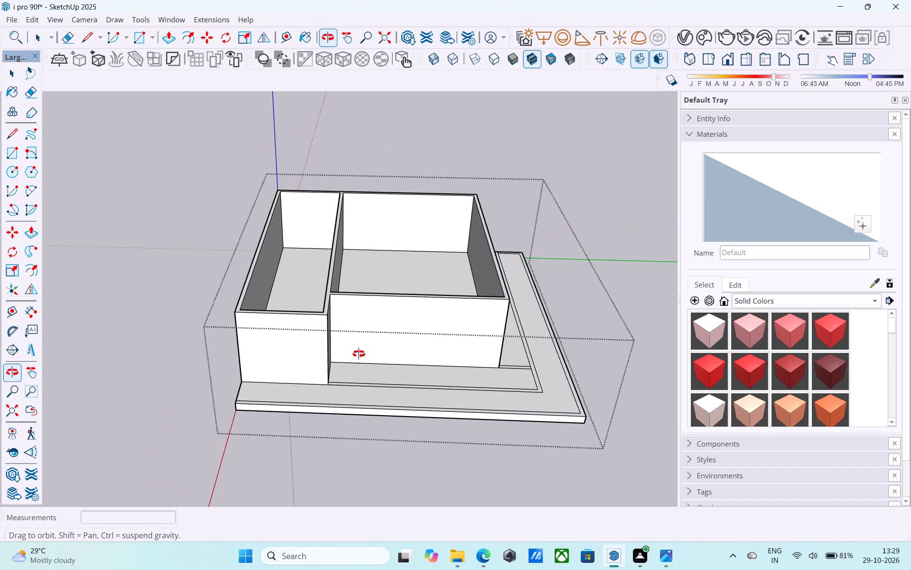
middle_drag(359, 354, 366, 349)
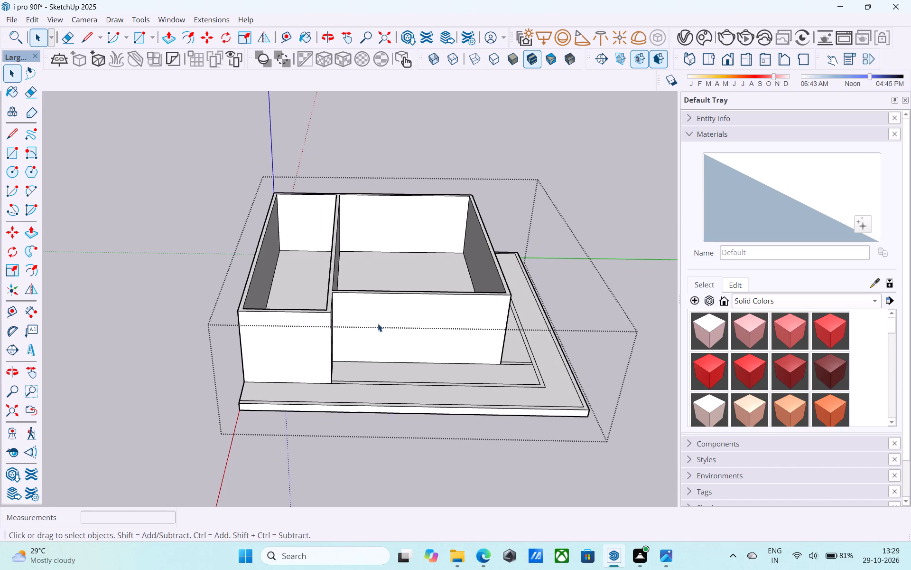
middle_drag(378, 323, 378, 319)
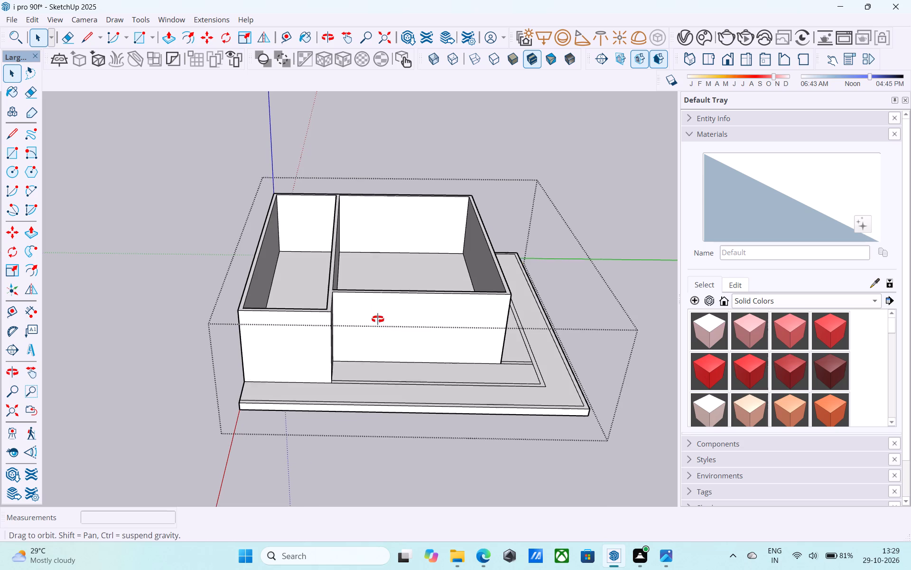
middle_drag(378, 319, 603, 437)
Draw a short line across the wall tops where the larger room's outer wall meets the partition wall.
scroll(409, 339, up, 4)
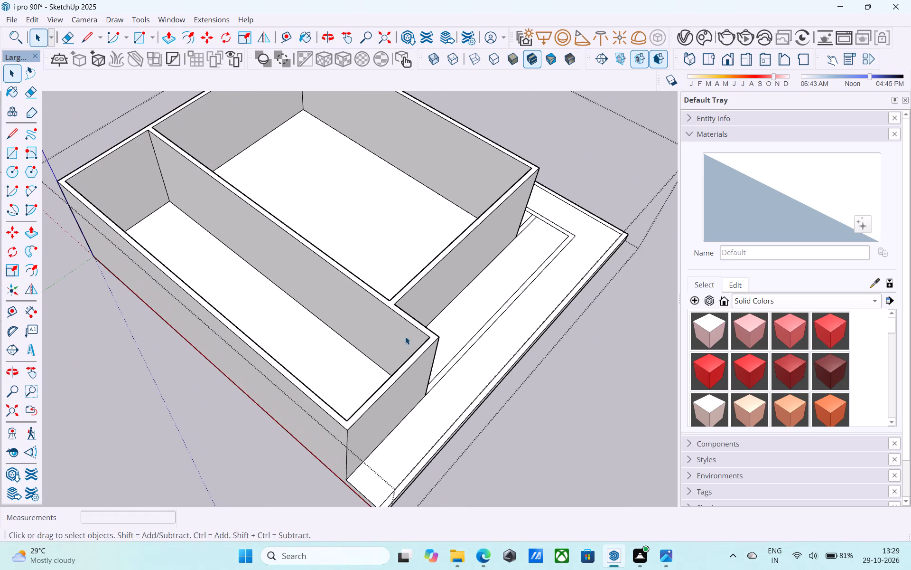
scroll(397, 317, up, 5)
key(l)
click(393, 297)
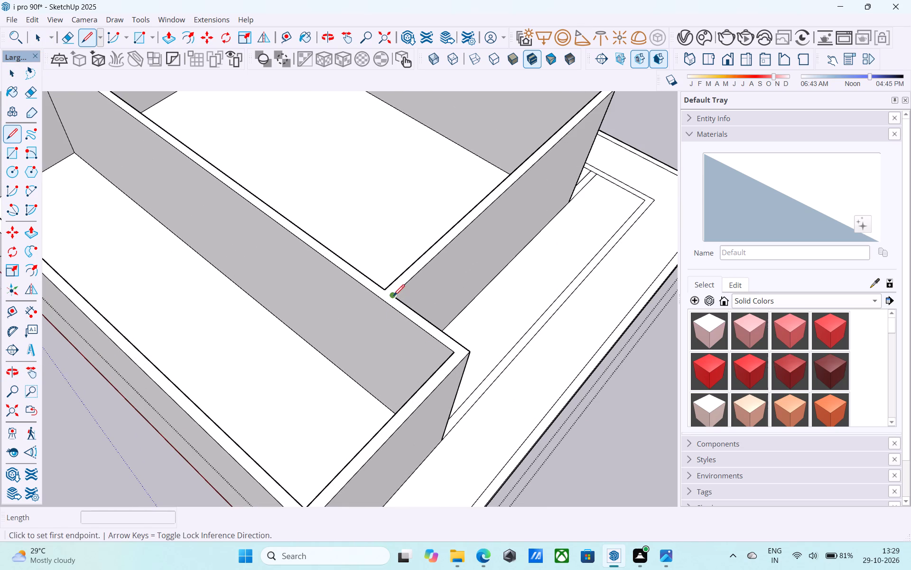
click(385, 291)
key(space)
click(376, 291)
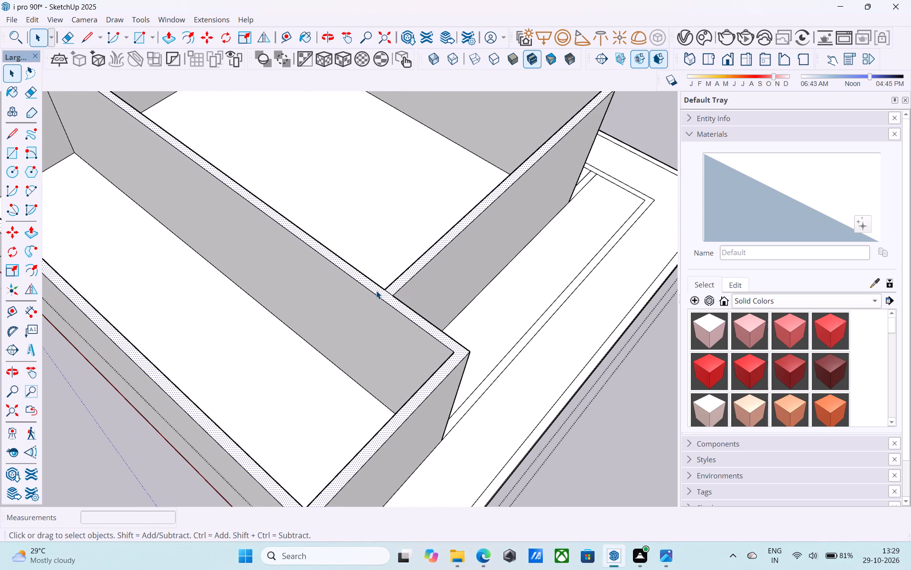
Draw a 6" line across the partition wall's top where it meets the back exterior wall at the far end.
scroll(376, 291, down, 6)
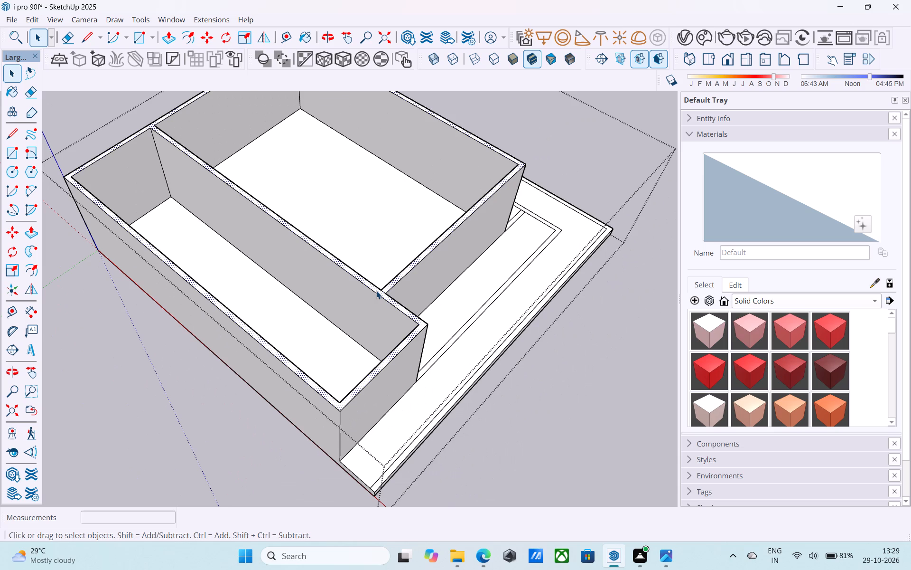
key(l)
shift+middle_drag(214, 184, 268, 266)
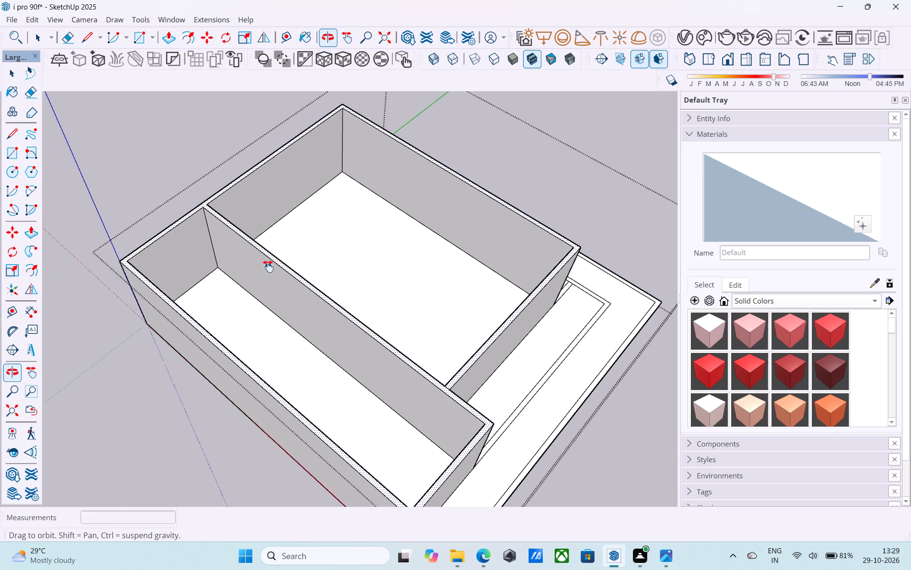
shift+middle_drag(268, 266, 268, 269)
scroll(245, 237, up, 4)
scroll(206, 209, up, 9)
click(177, 190)
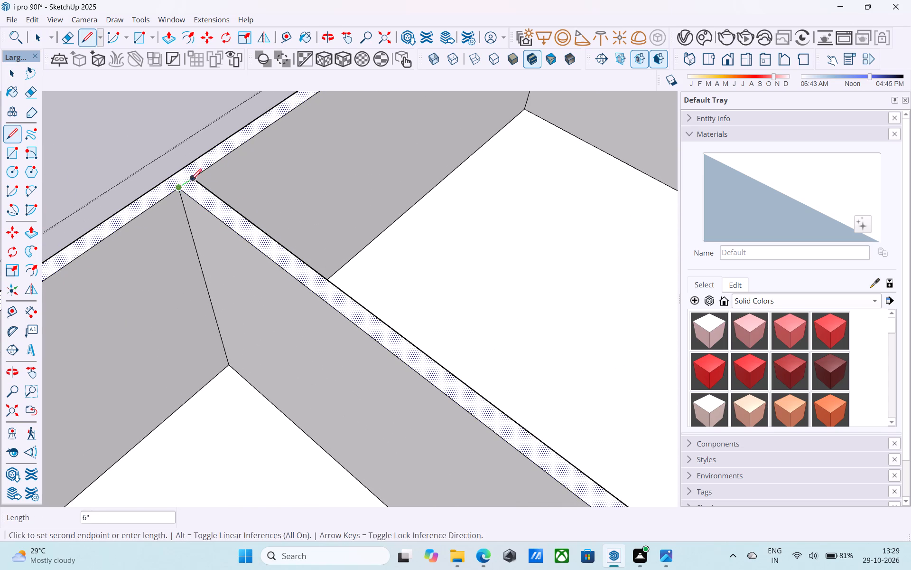
click(194, 179)
scroll(157, 153, down, 15)
key(space)
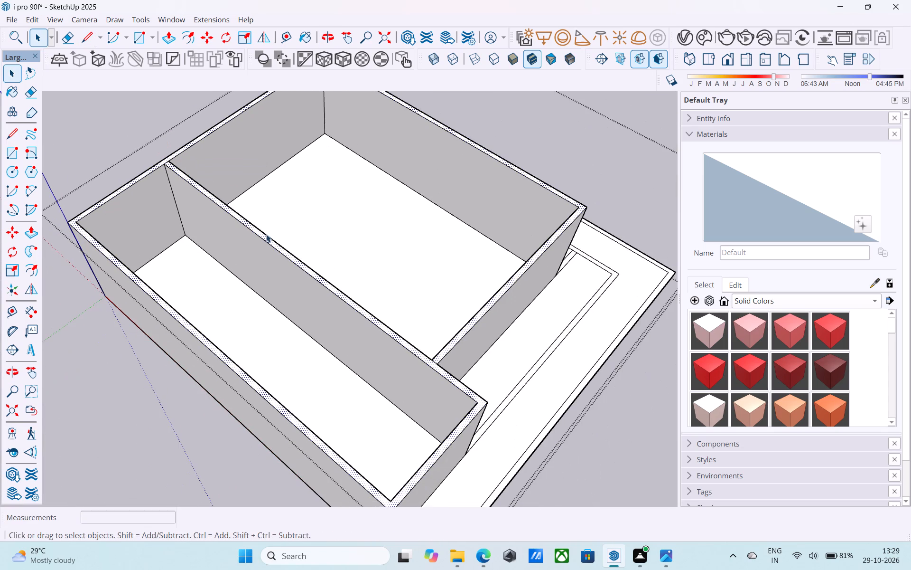
click(267, 238)
click(269, 240)
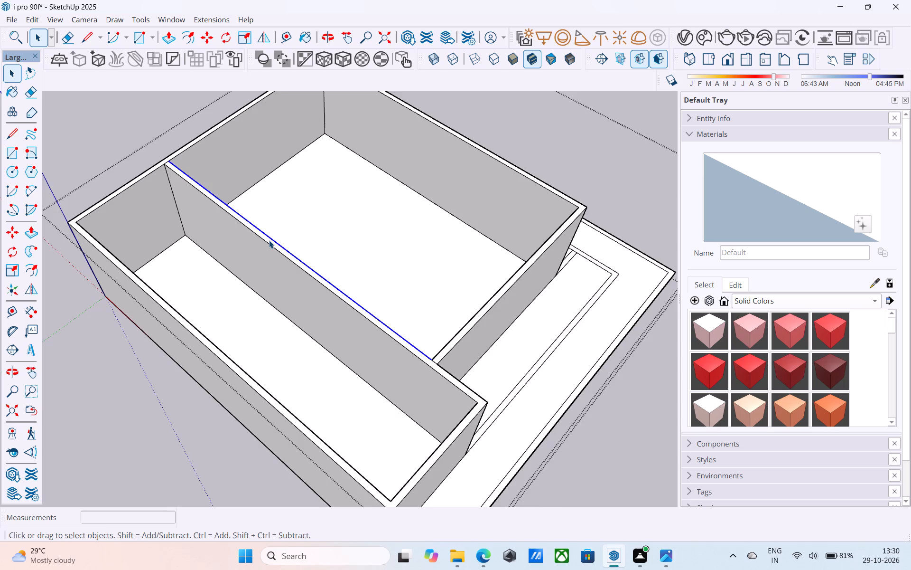
scroll(269, 240, up, 7)
click(266, 243)
scroll(266, 243, down, 4)
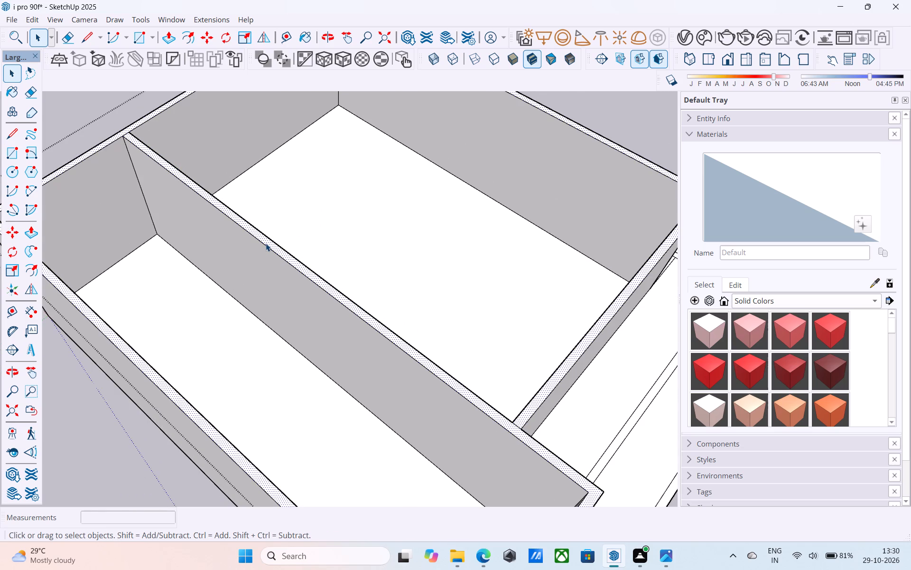
scroll(266, 243, down, 6)
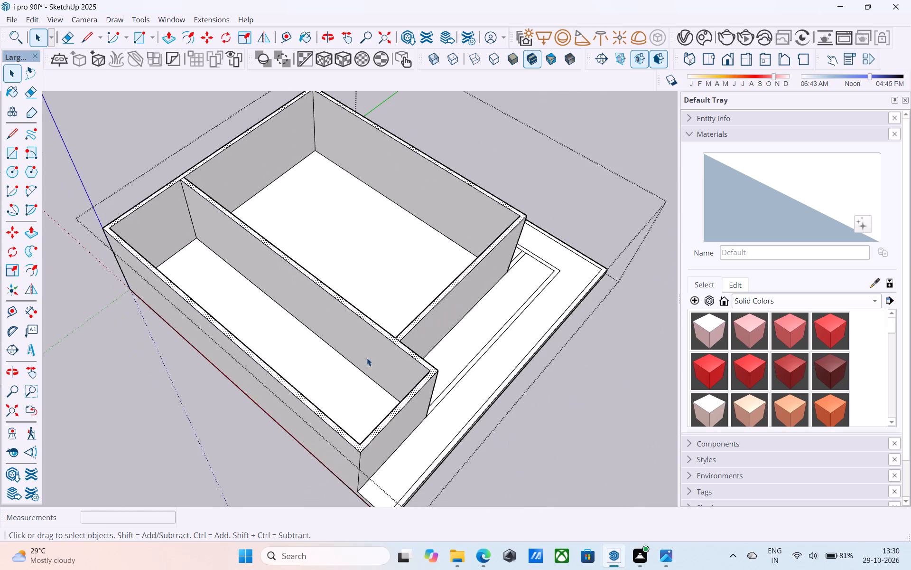
Draw a 6" line across the partition wall's top, starting at the larger room's inner corner near the short wall stub.
scroll(369, 355, up, 7)
key(l)
scroll(438, 331, up, 9)
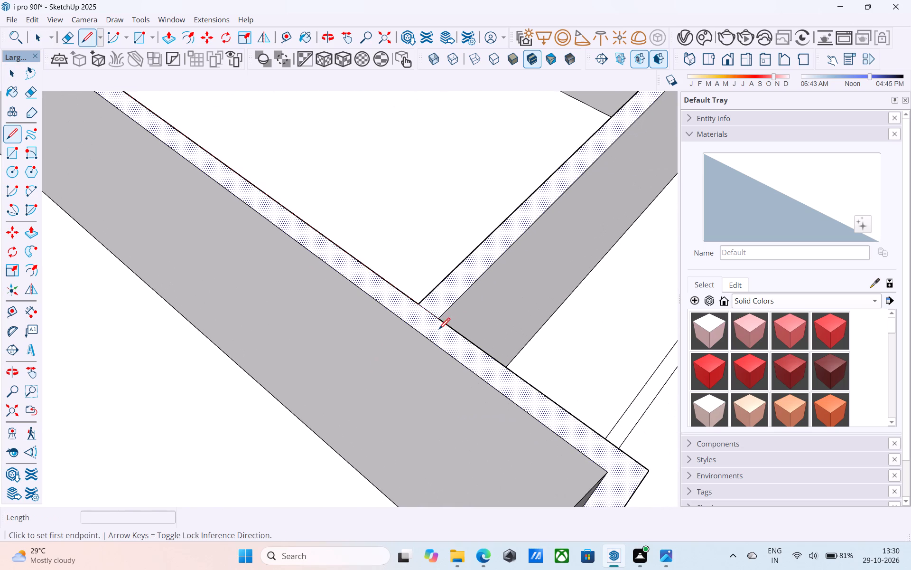
click(439, 321)
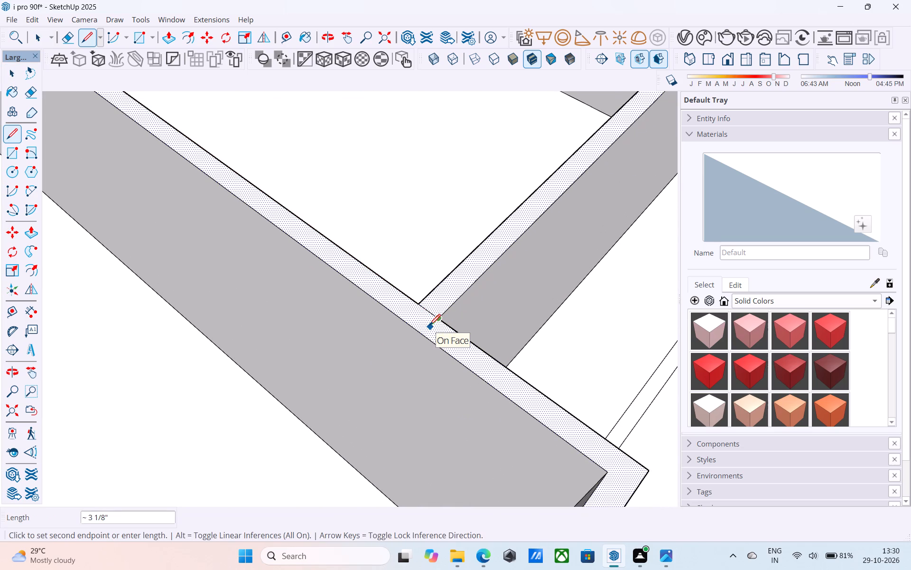
key(l)
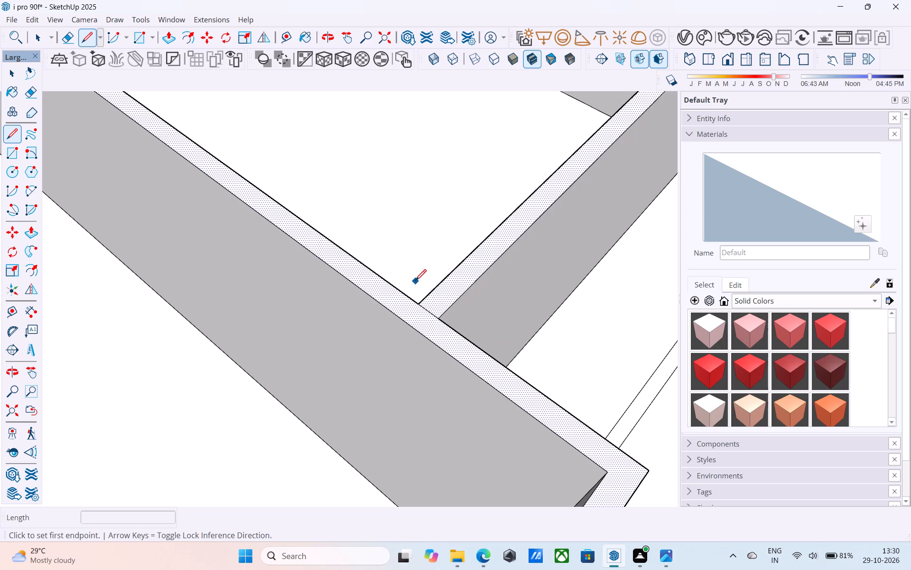
click(419, 301)
click(401, 316)
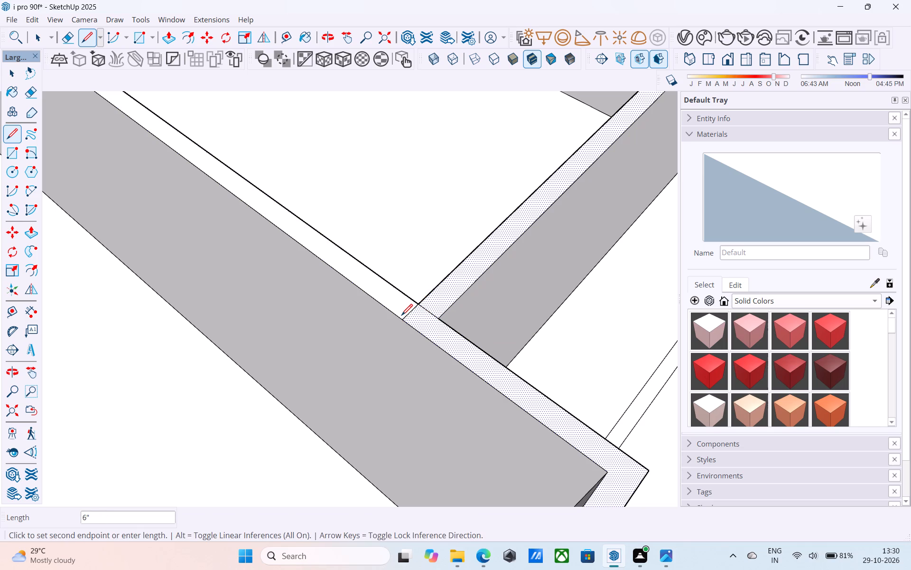
Push the separated top face of the partition wall down 10' to the floor to remove the wall between the rooms.
key(space)
click(392, 298)
key(p)
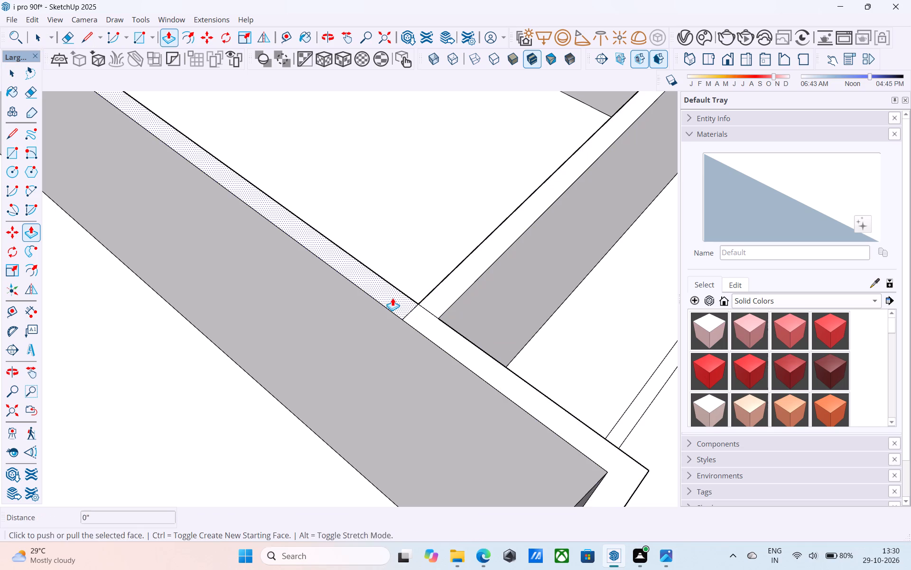
click(392, 298)
click(254, 425)
scroll(456, 326, down, 11)
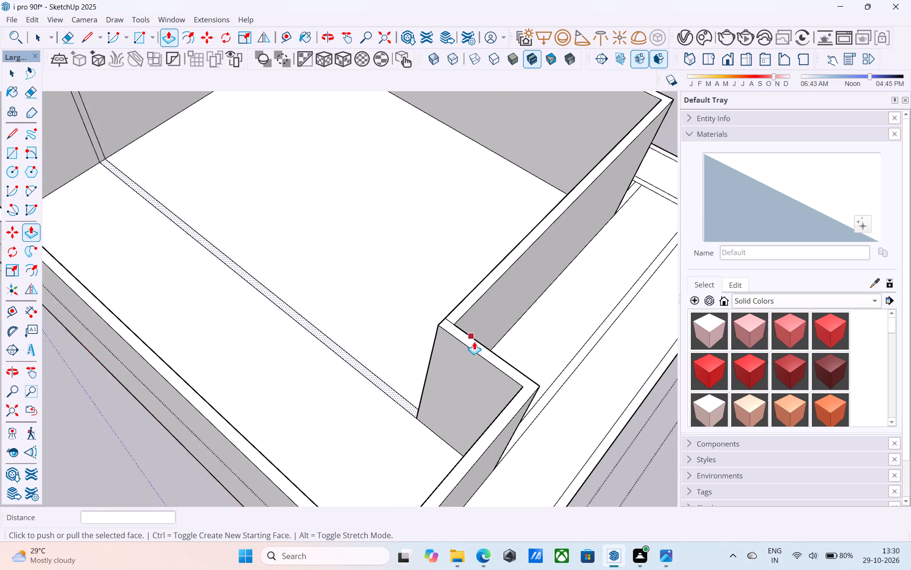
Examine the opened-up interior and the remaining short wall stub from several angles.
scroll(474, 342, down, 1)
middle_drag(474, 339, 410, 251)
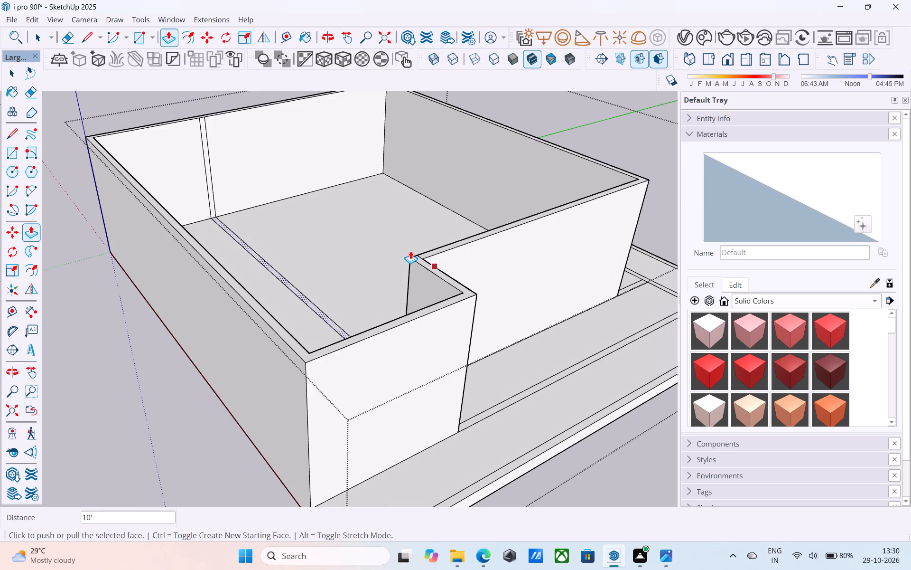
middle_click(428, 247)
middle_drag(428, 247, 423, 240)
middle_drag(438, 272, 395, 253)
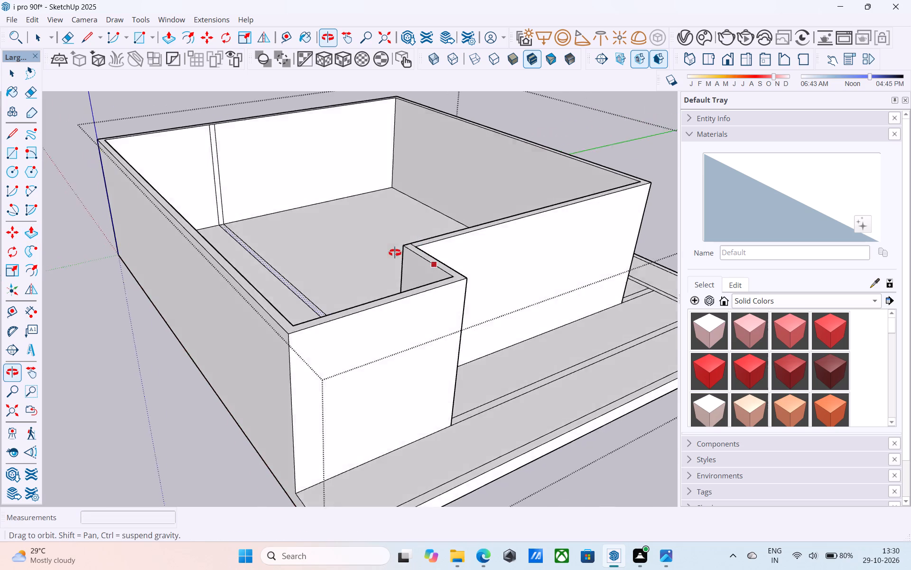
middle_drag(395, 253, 319, 207)
scroll(316, 202, down, 5)
middle_drag(316, 206, 313, 203)
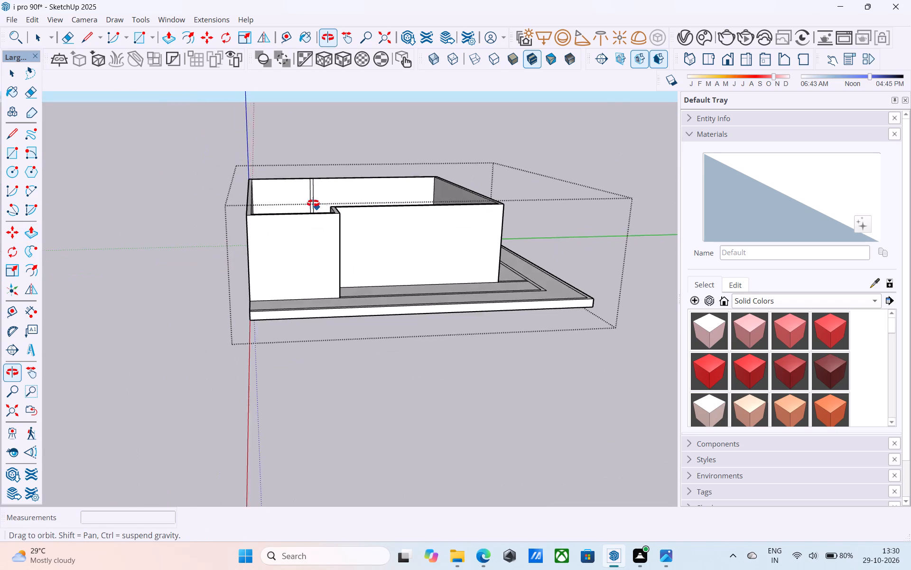
middle_drag(313, 203, 343, 251)
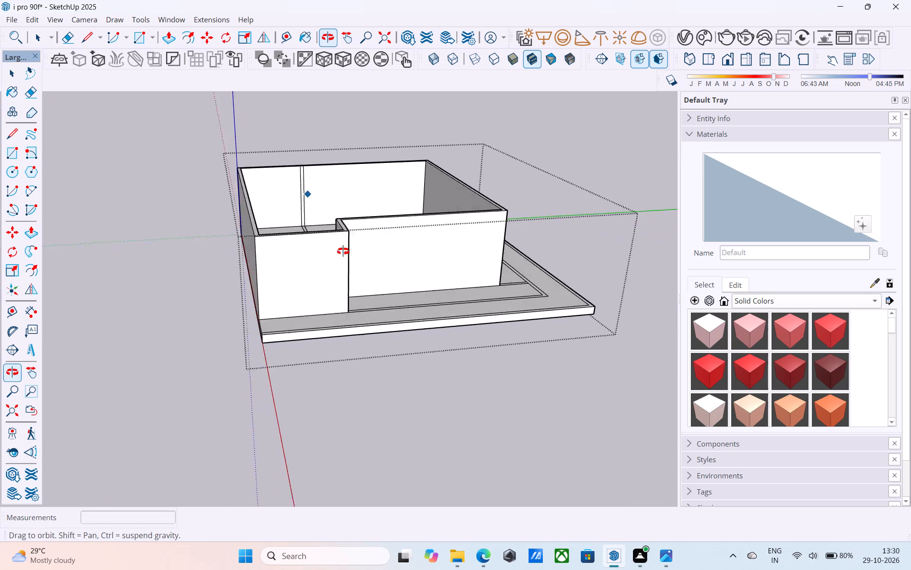
middle_drag(343, 251, 759, 400)
middle_drag(523, 343, 571, 335)
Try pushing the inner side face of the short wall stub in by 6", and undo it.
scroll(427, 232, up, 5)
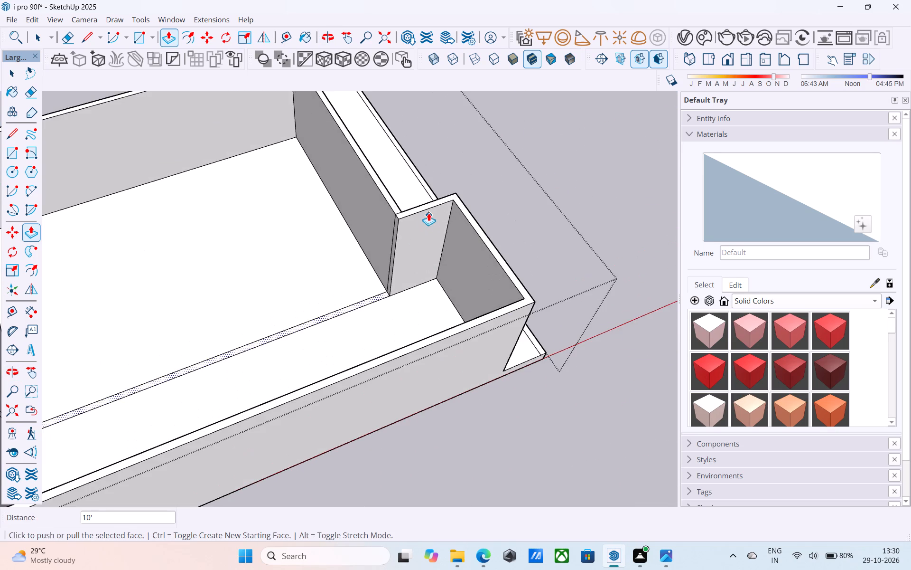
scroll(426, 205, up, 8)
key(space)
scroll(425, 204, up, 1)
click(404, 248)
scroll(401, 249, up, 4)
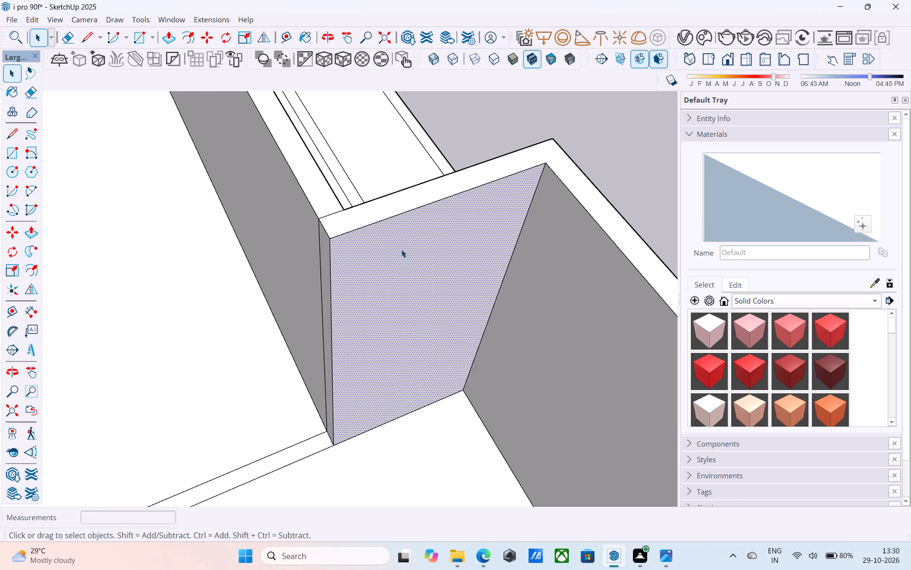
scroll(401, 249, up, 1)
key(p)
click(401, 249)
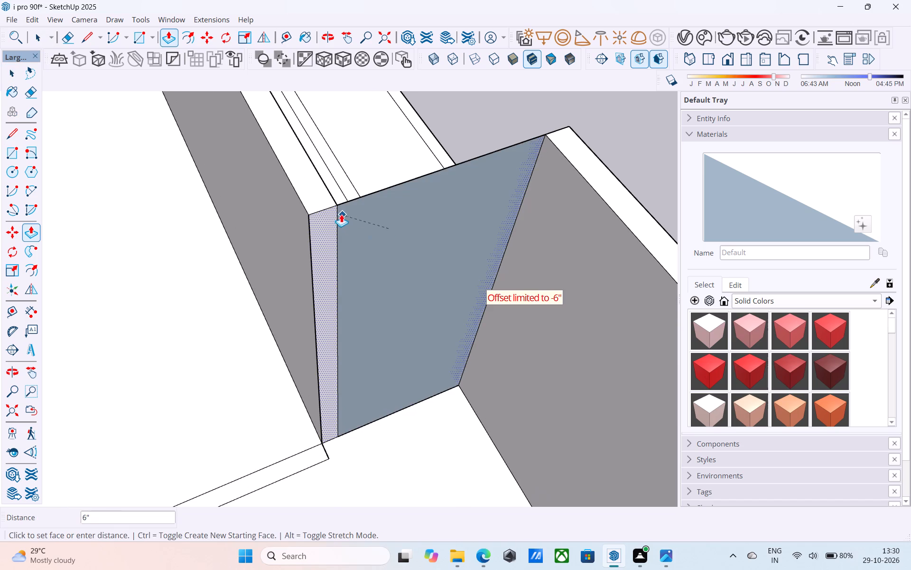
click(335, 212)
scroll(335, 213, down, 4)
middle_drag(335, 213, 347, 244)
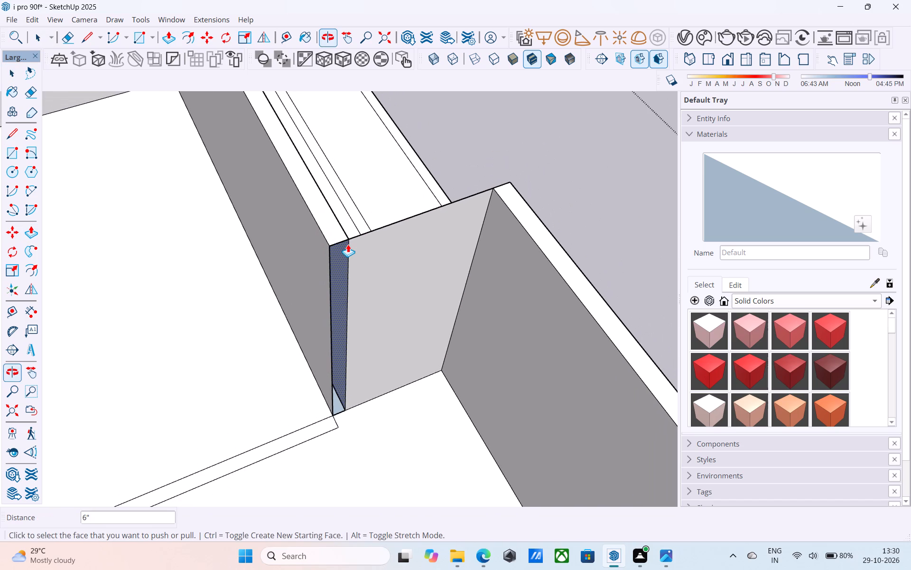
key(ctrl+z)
Draw a 6" line across the wall top at the inner corner where the short wall stub meets the outer wall.
key(space)
click(367, 239)
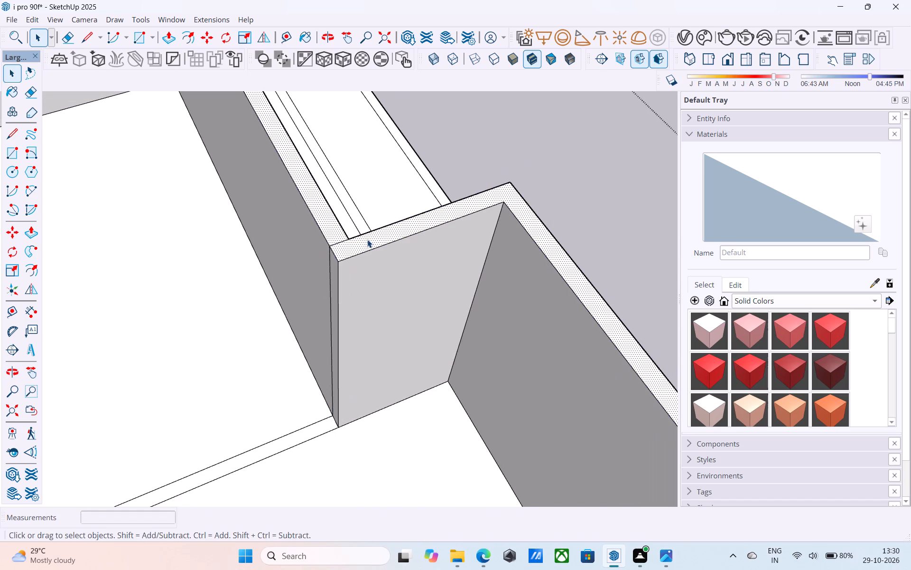
key(l)
click(507, 201)
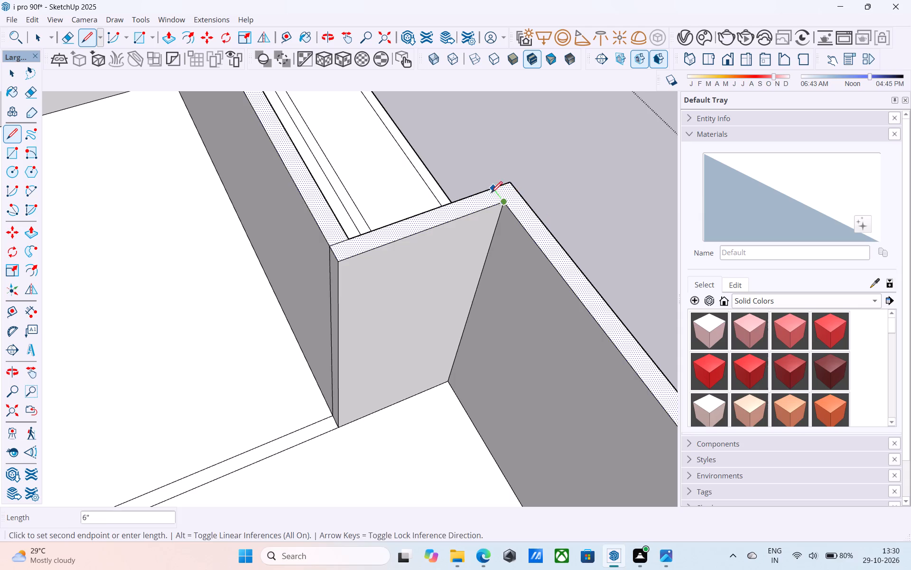
click(491, 194)
key(space)
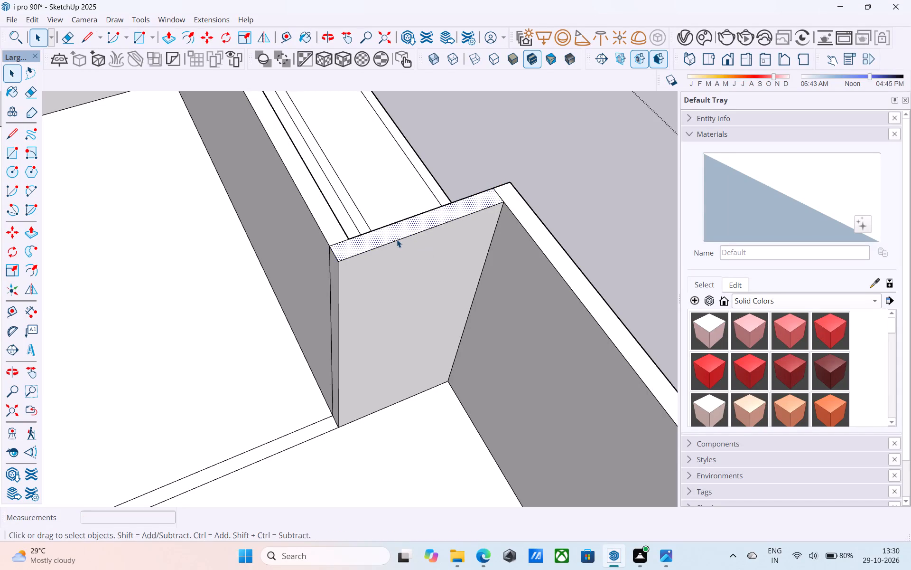
Push the short wall stub's separated top face down 10' to the floor to remove the stub.
key(p)
click(406, 234)
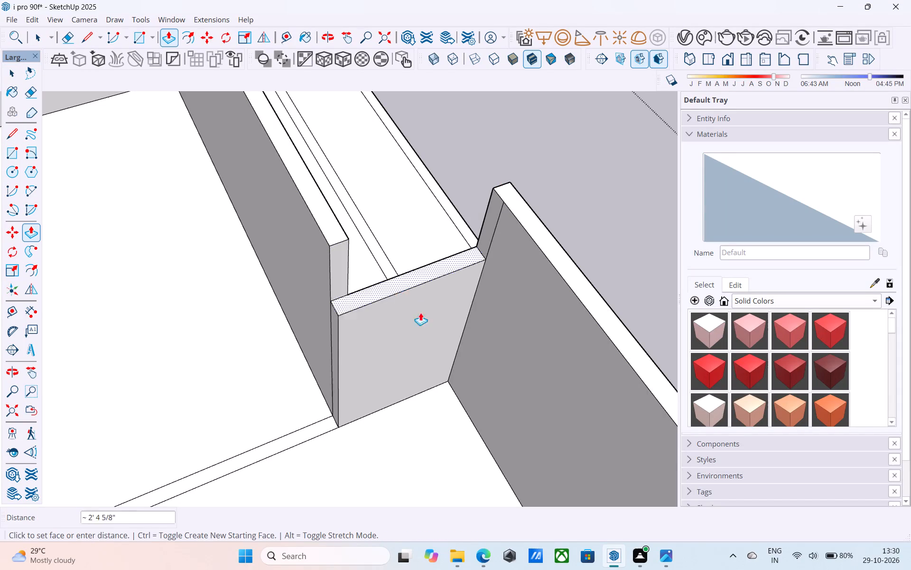
click(325, 414)
Examine the gap between the projecting outer wall and the recessed longer wall from inside and outside.
scroll(379, 380, down, 7)
middle_drag(379, 380, 374, 327)
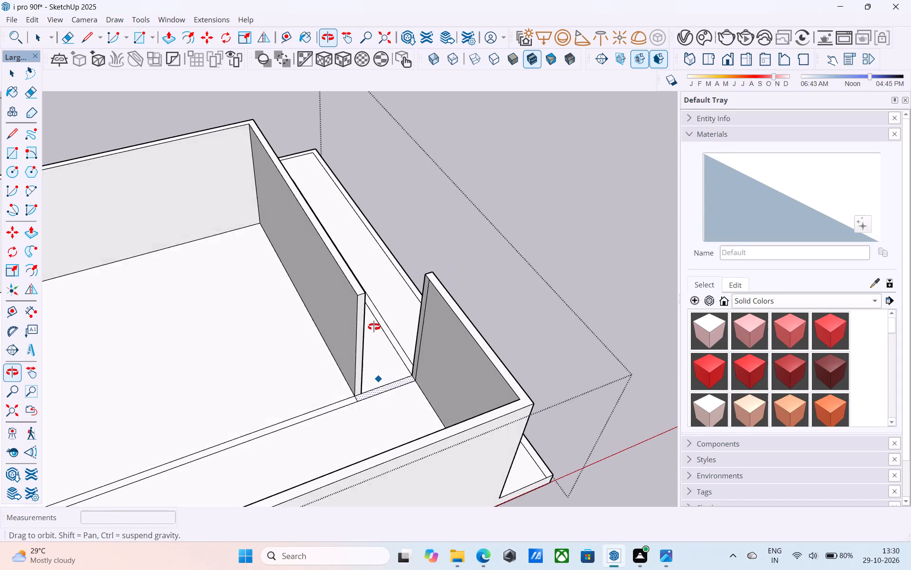
middle_drag(374, 327, 373, 321)
middle_drag(475, 345, 74, 280)
middle_drag(430, 290, 50, 268)
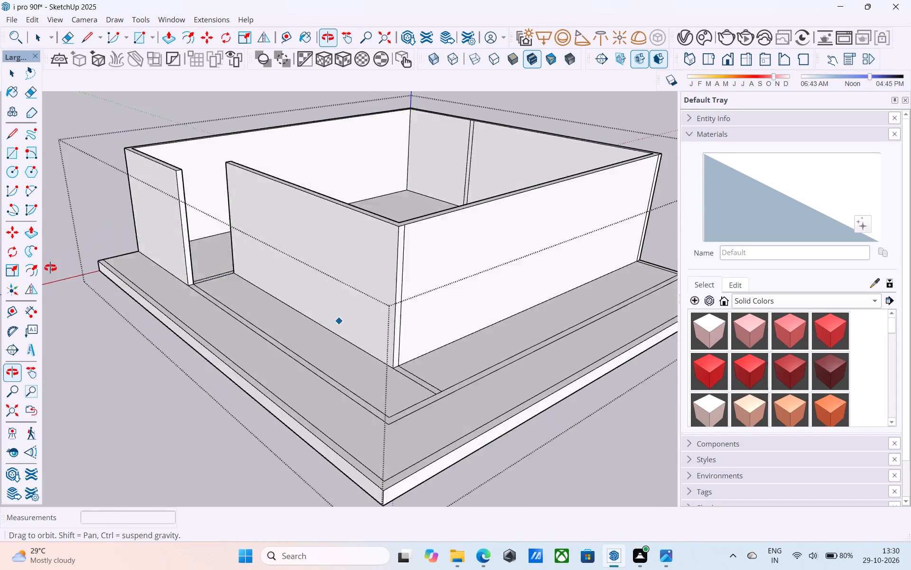
middle_drag(50, 268, 46, 258)
scroll(86, 193, up, 5)
scroll(172, 219, up, 4)
scroll(211, 239, down, 5)
scroll(383, 380, down, 5)
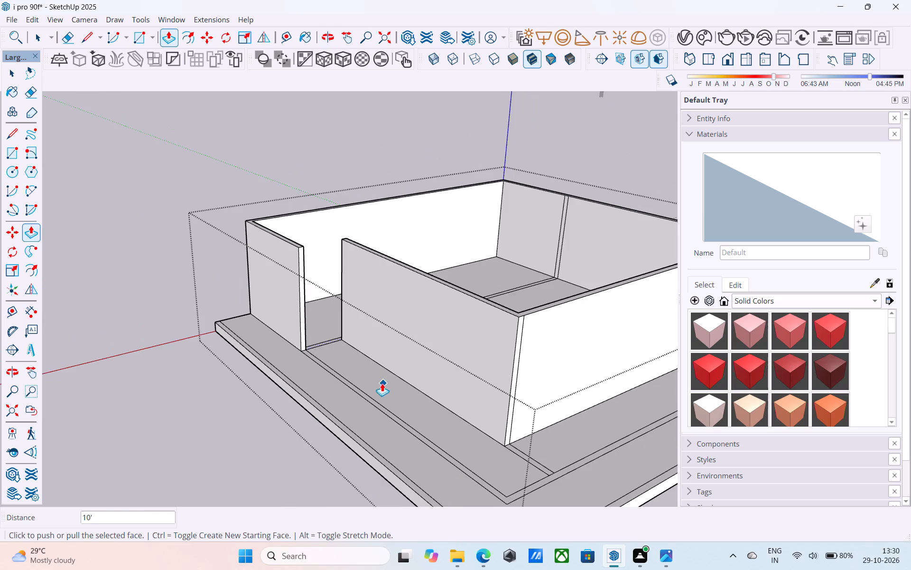
middle_drag(369, 373, 360, 365)
scroll(229, 173, up, 4)
scroll(343, 248, up, 1)
middle_drag(343, 250, 324, 258)
scroll(324, 258, down, 3)
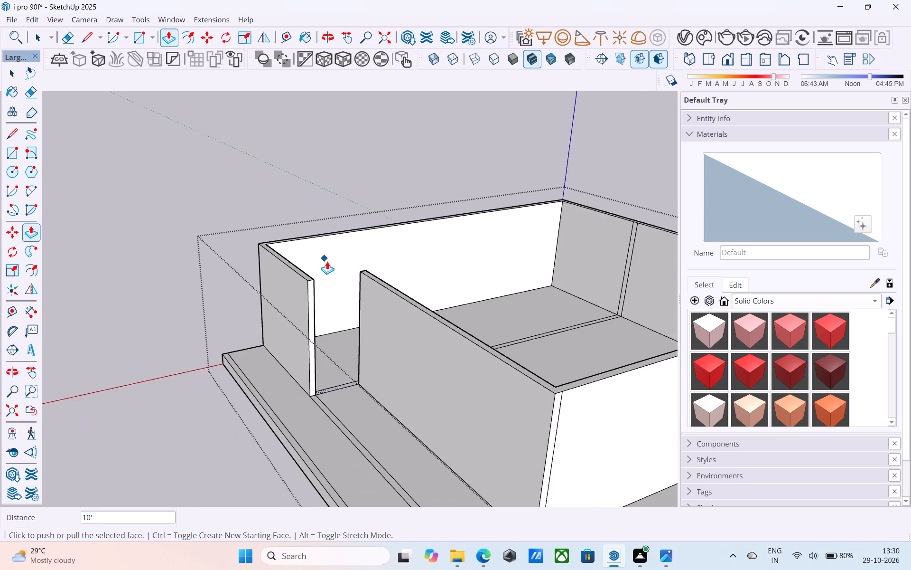
middle_drag(331, 309, 390, 291)
scroll(369, 306, up, 5)
Measure the outer top edge of the projecting wall beside the gap.
key(space)
middle_drag(361, 311, 491, 396)
scroll(363, 312, up, 1)
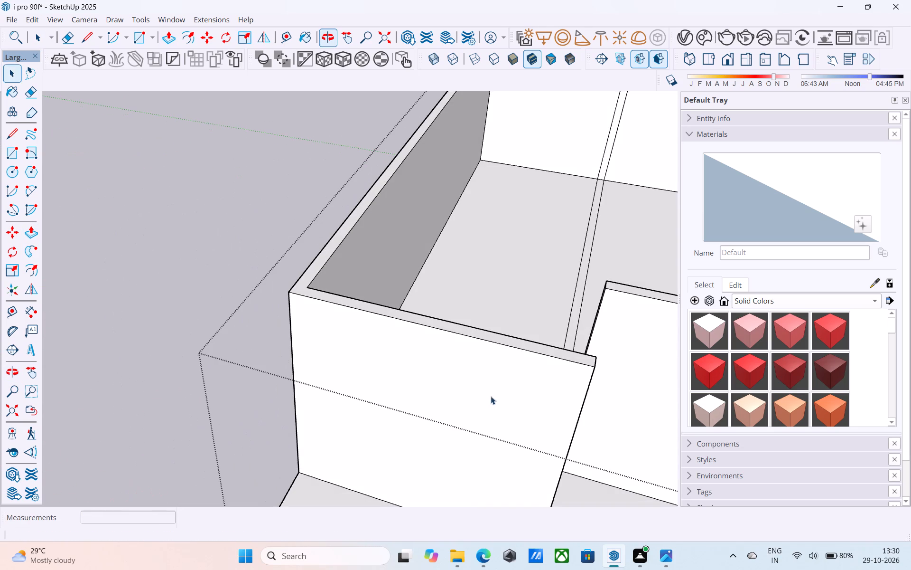
key(l)
click(595, 366)
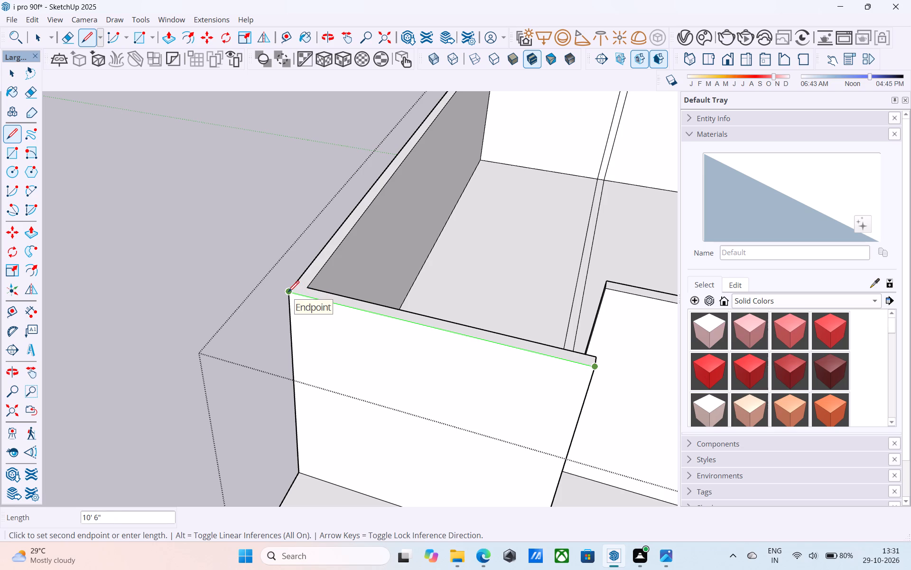
scroll(291, 288, down, 6)
middle_drag(448, 332, 241, 274)
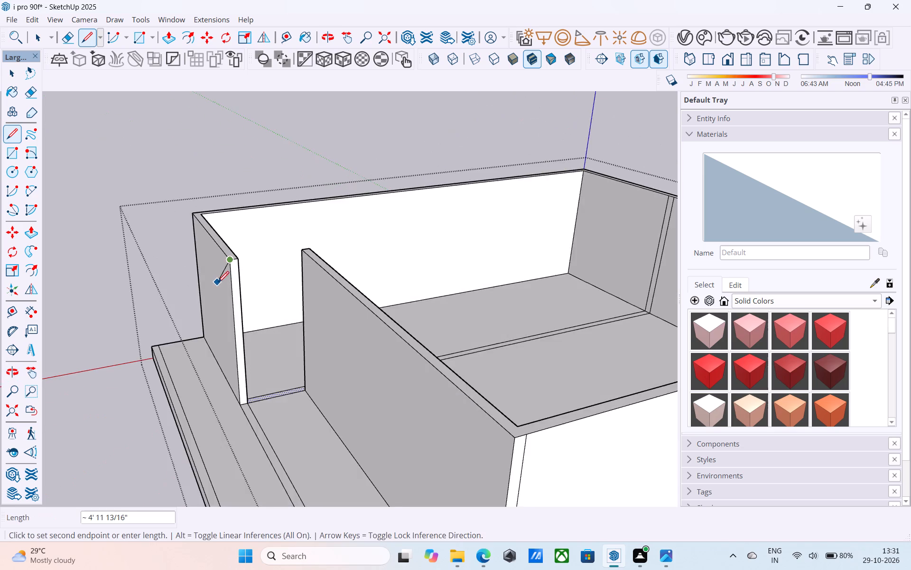
scroll(218, 284, up, 6)
key(space)
Extend the projecting outer wall 4' past the gap by pulling its free end face.
click(254, 286)
scroll(254, 286, up, 1)
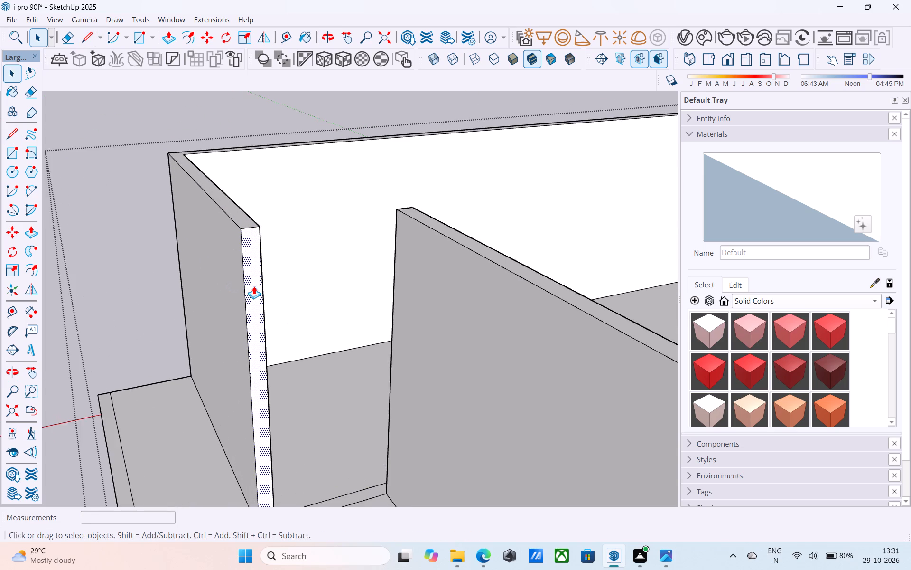
key(p)
scroll(254, 286, up, 1)
click(254, 286)
scroll(254, 286, down, 9)
middle_drag(319, 299, 444, 315)
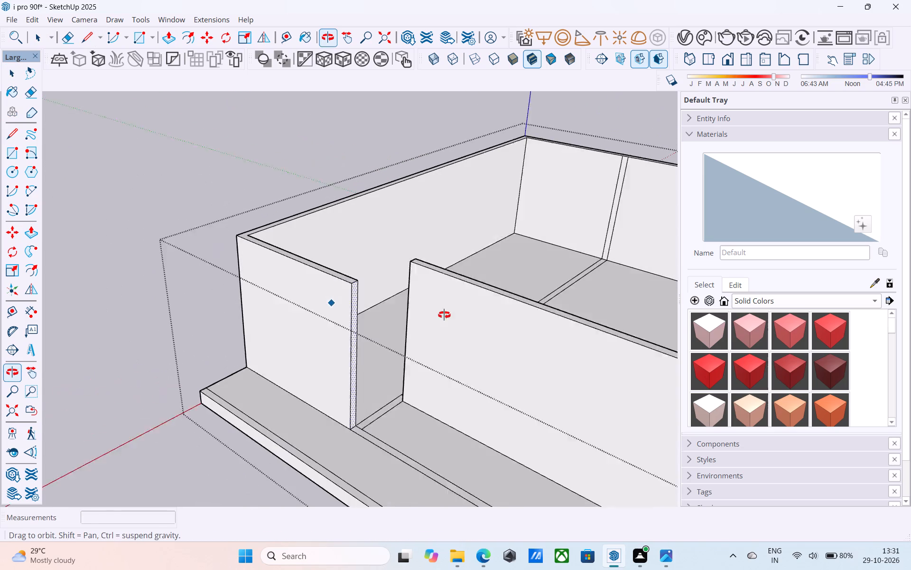
middle_drag(444, 315, 445, 315)
scroll(511, 300, down, 4)
middle_drag(511, 300, 584, 297)
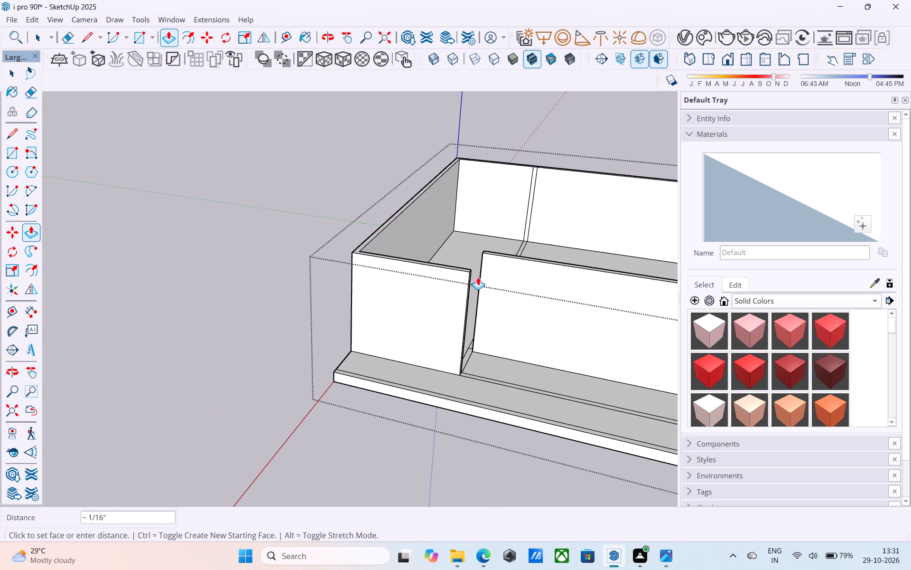
text(4')
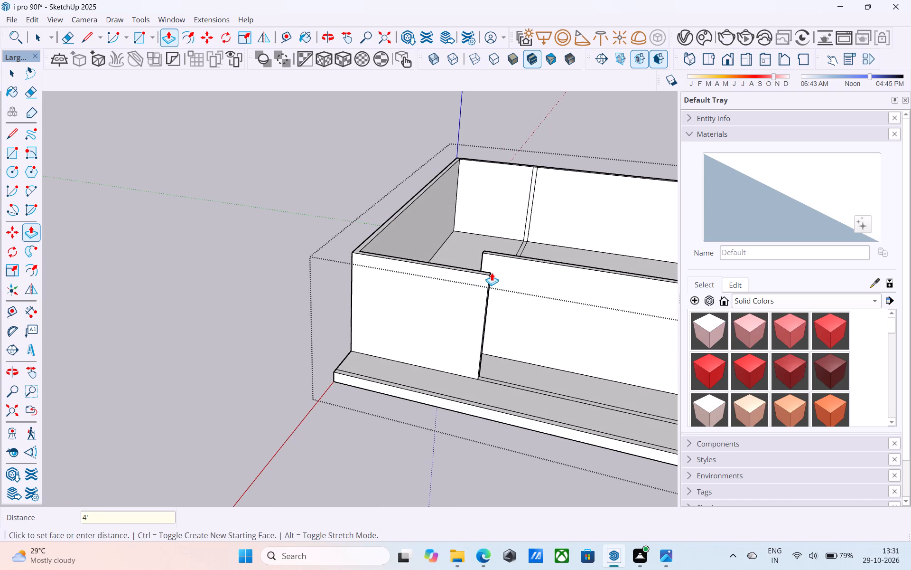
key(Return)
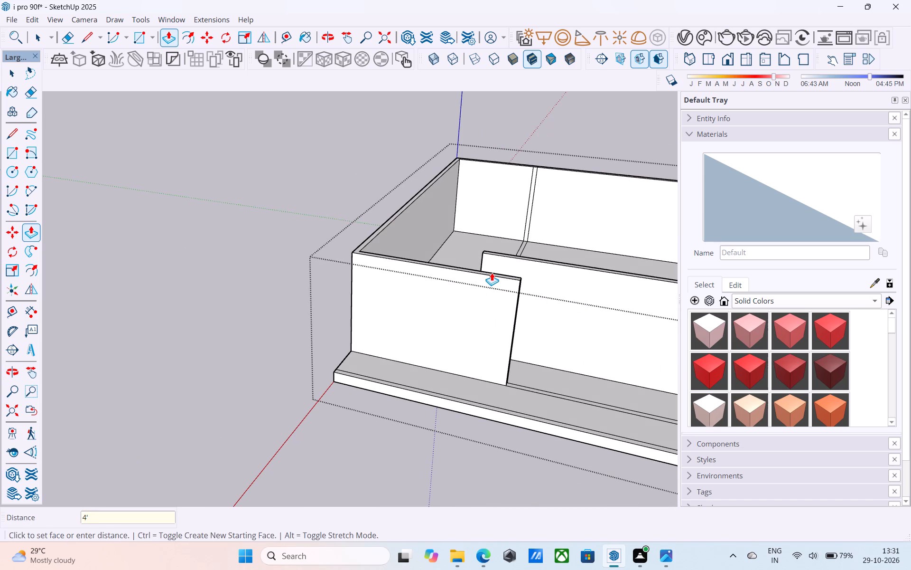
Examine the extended wall's free end where it overlaps the recessed longer wall.
scroll(492, 272, up, 1)
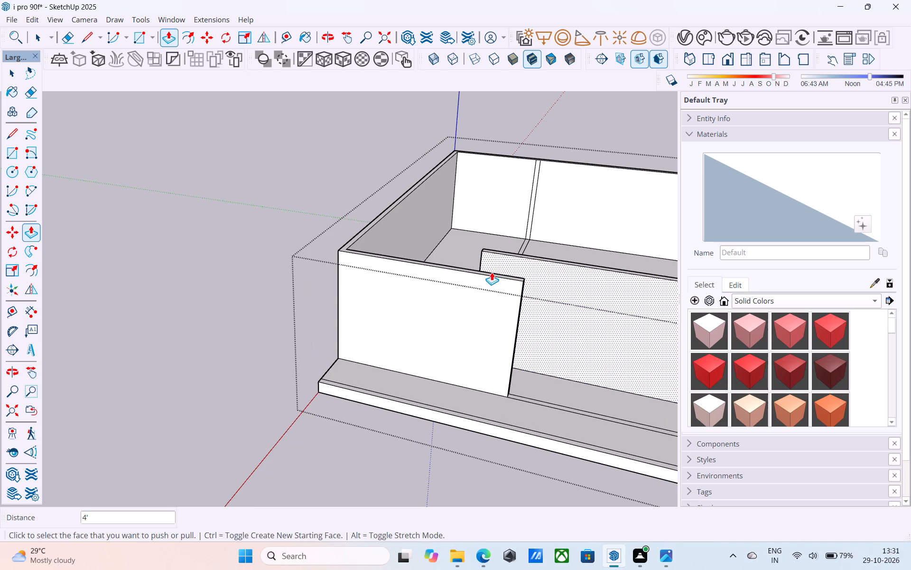
middle_drag(511, 280, 513, 270)
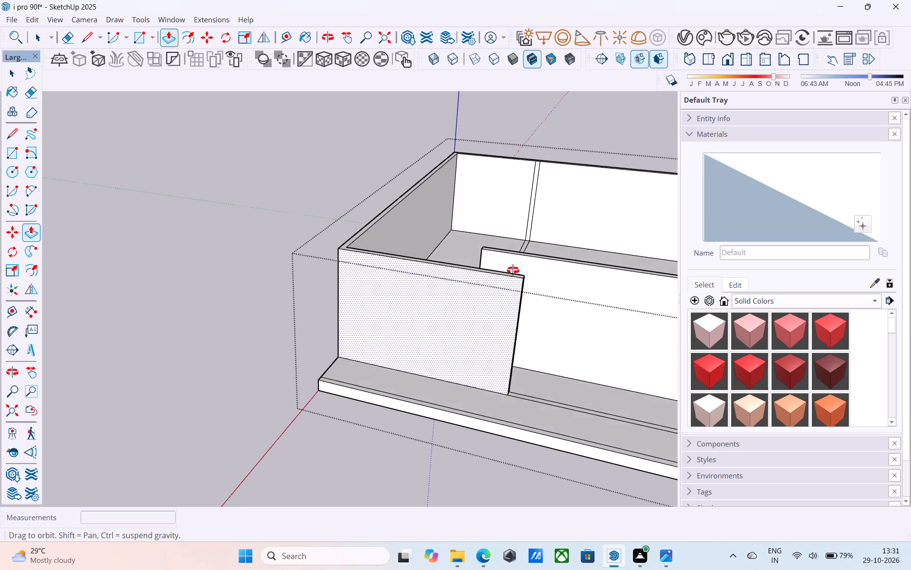
middle_drag(513, 270, 505, 345)
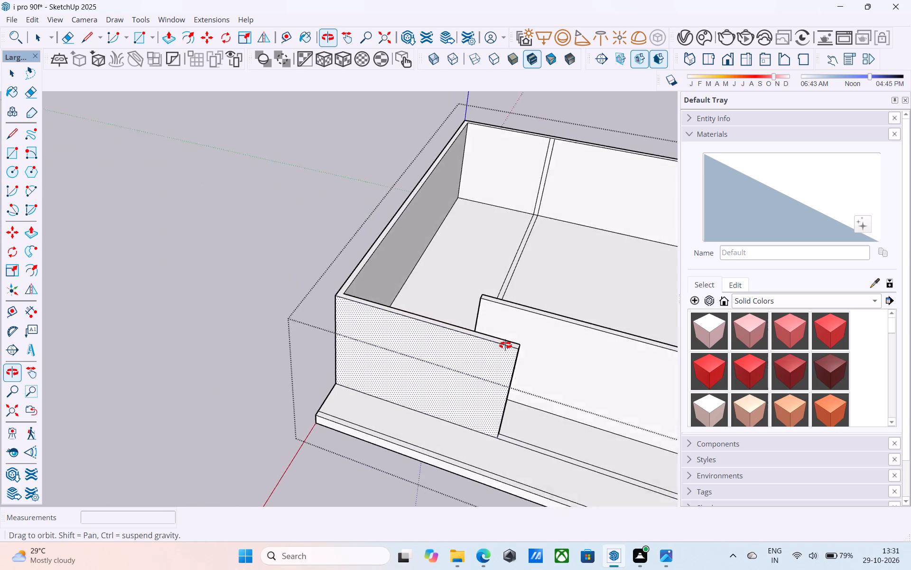
middle_drag(505, 345, 177, 313)
scroll(177, 313, up, 8)
key(space)
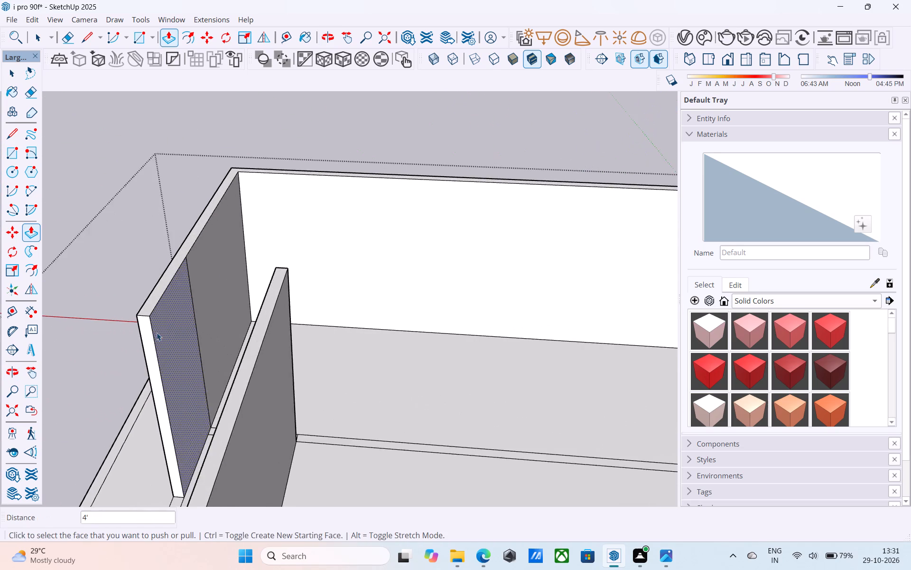
scroll(157, 332, up, 1)
scroll(159, 335, down, 3)
middle_drag(159, 335, 184, 322)
scroll(168, 335, up, 4)
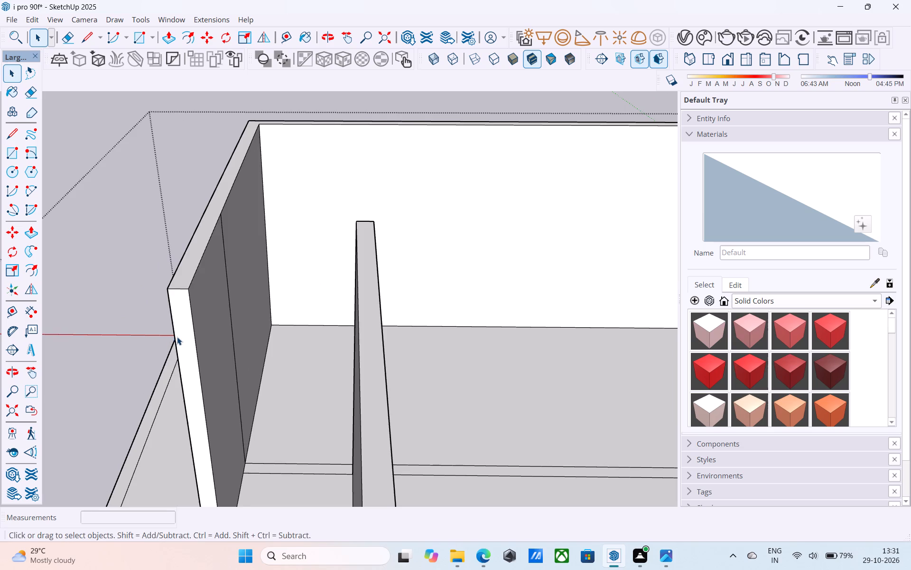
middle_drag(177, 337, 154, 348)
shift+middle_drag(173, 371, 216, 392)
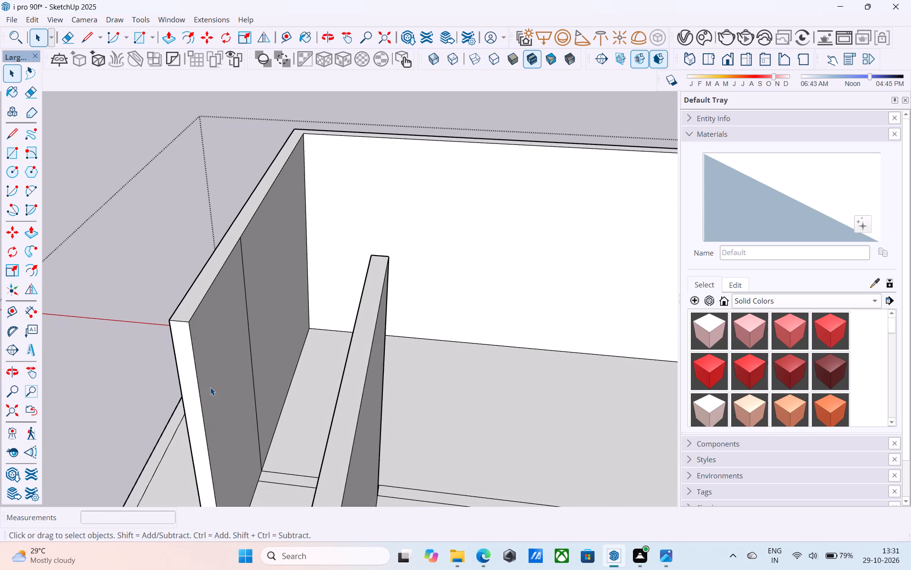
Save the model.
key(ctrl+s)
Copy the inner vertical edge at the extended wall's free end 6" inward along its inner face.
scroll(195, 377, up, 5)
click(194, 353)
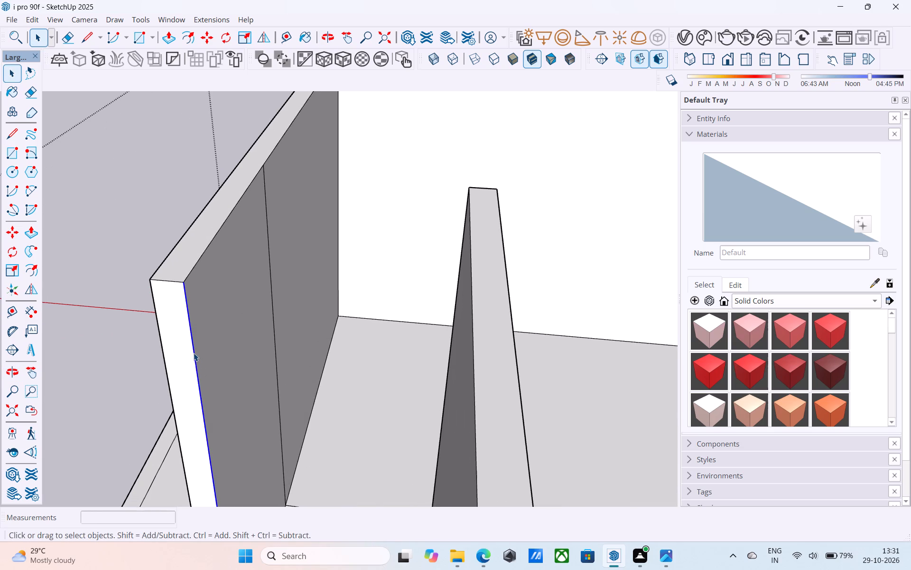
key(m)
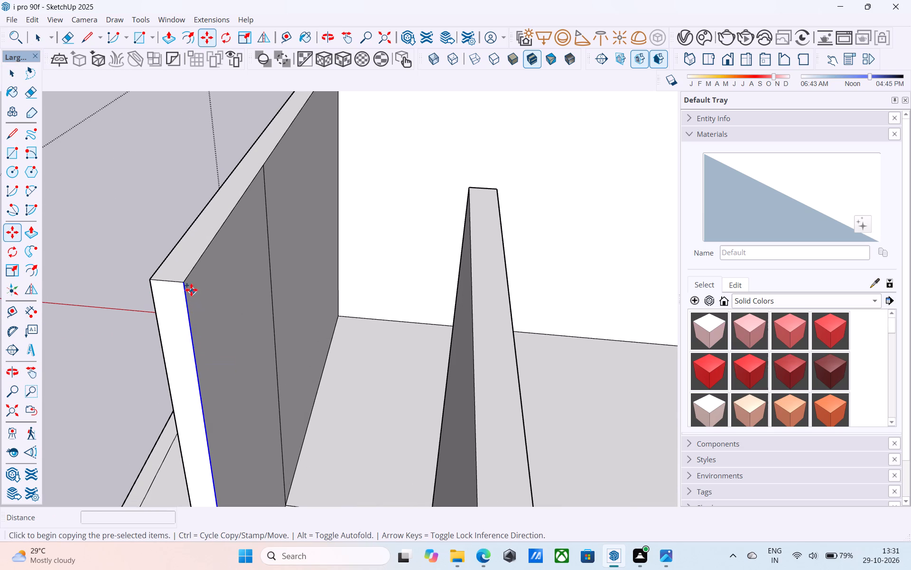
click(183, 283)
click(201, 261)
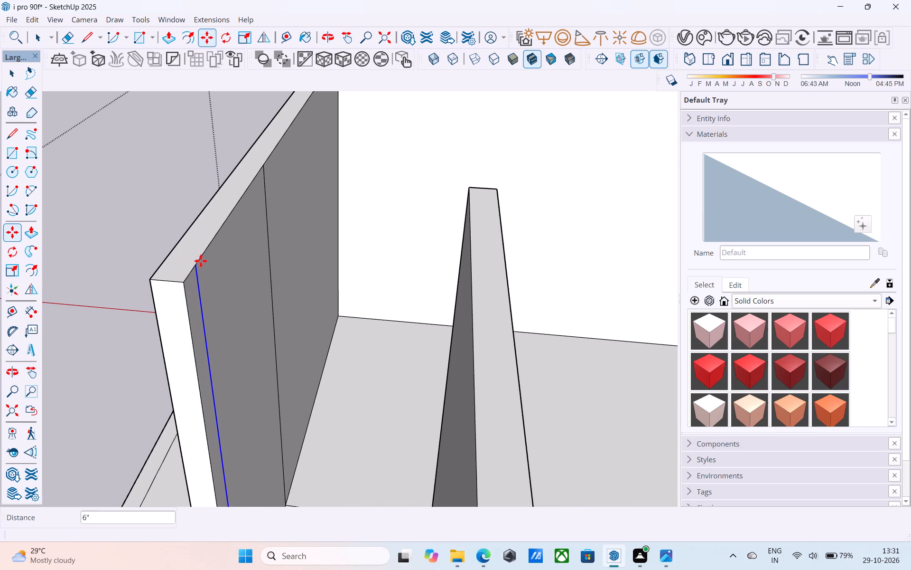
Pull the 6" strip at the extended wall's end out 4' to form a return wall meeting the recessed wall.
key(space)
click(195, 277)
key(p)
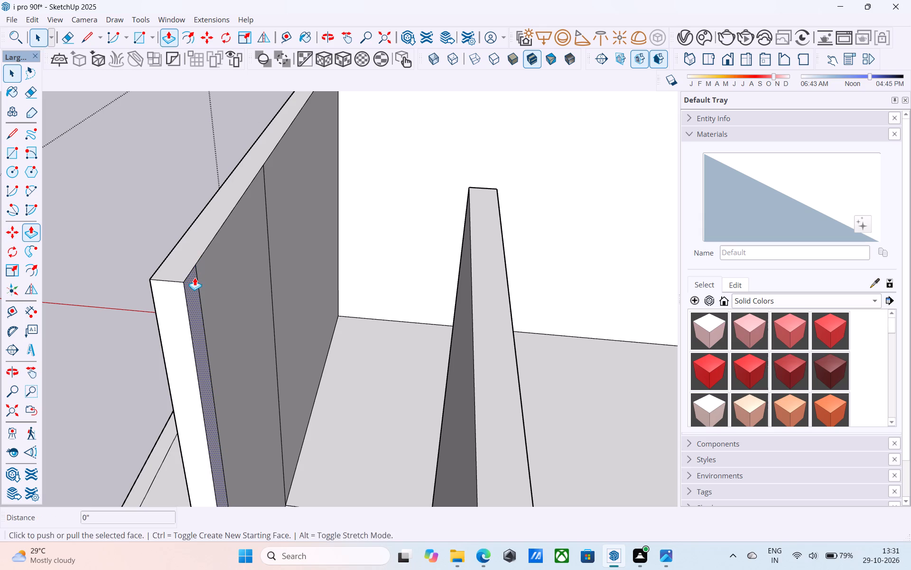
click(195, 277)
scroll(254, 302, down, 2)
middle_drag(270, 307, 386, 313)
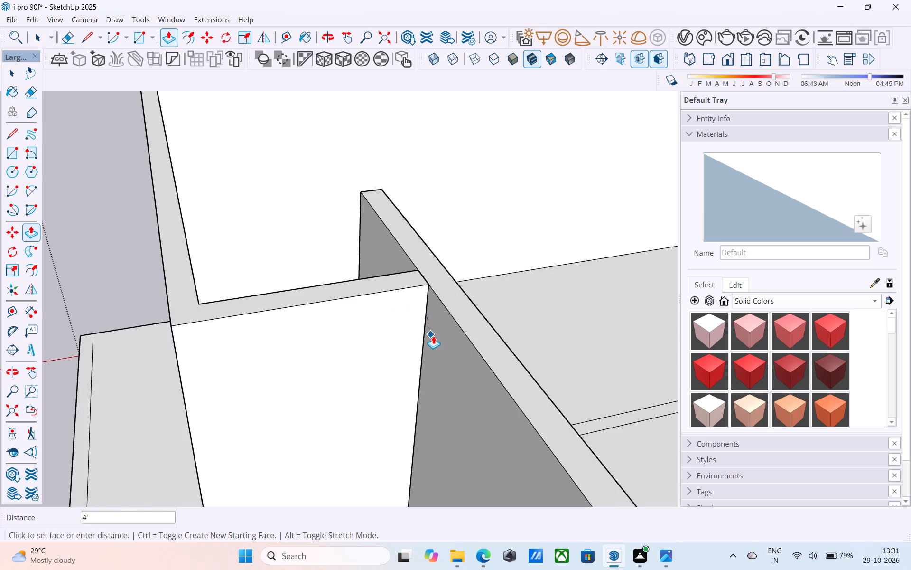
click(434, 336)
Push the recessed wall's free end face back 3' 6" to line up with the new return wall.
scroll(434, 336, down, 6)
middle_drag(431, 335, 92, 318)
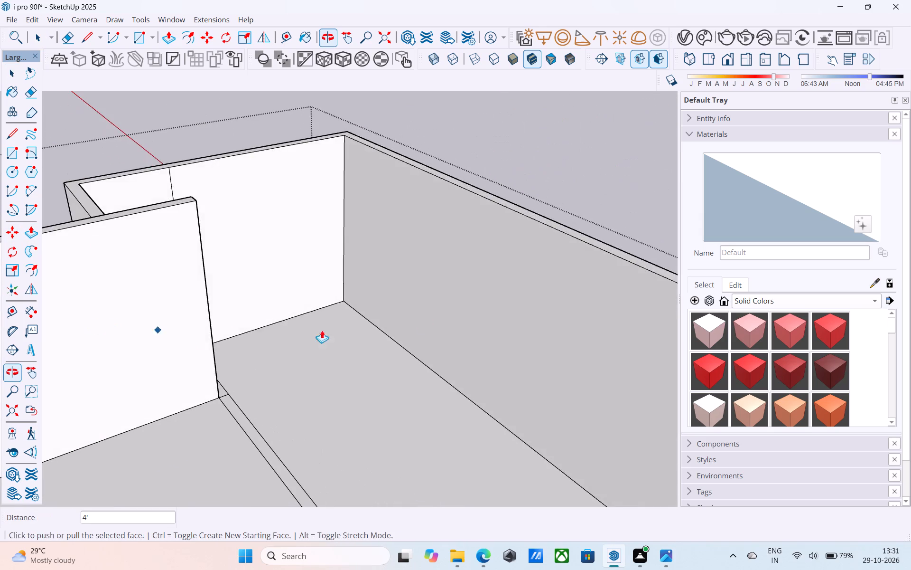
scroll(507, 298, down, 5)
middle_drag(500, 312, 147, 333)
scroll(152, 152, up, 9)
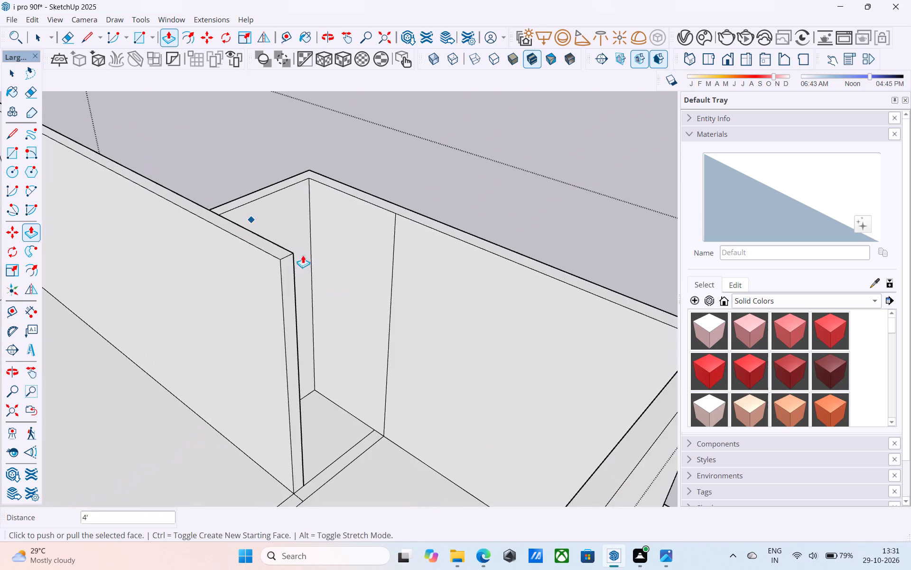
middle_drag(343, 282, 328, 288)
scroll(339, 295, down, 6)
middle_drag(339, 295, 331, 316)
scroll(272, 343, up, 5)
middle_drag(270, 342, 286, 342)
scroll(286, 342, up, 3)
key(space)
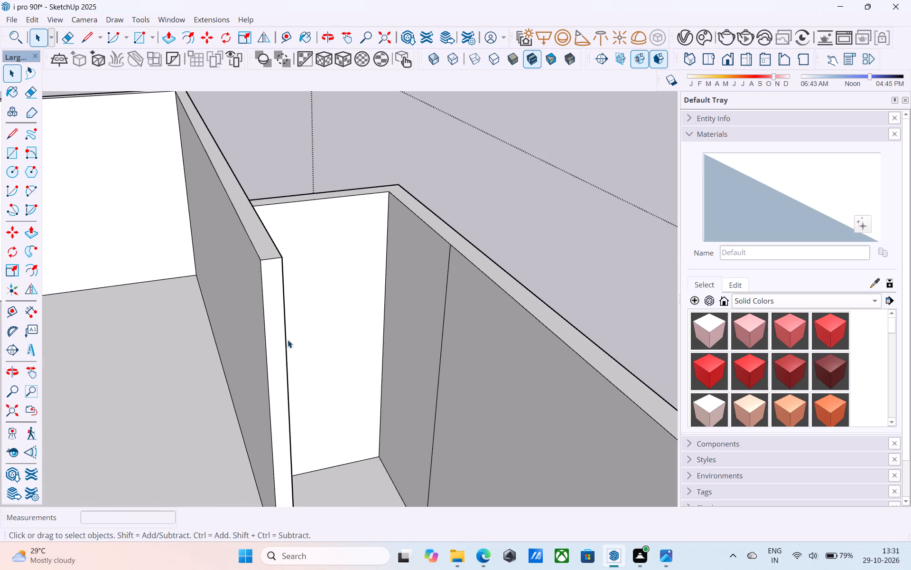
click(281, 338)
key(p)
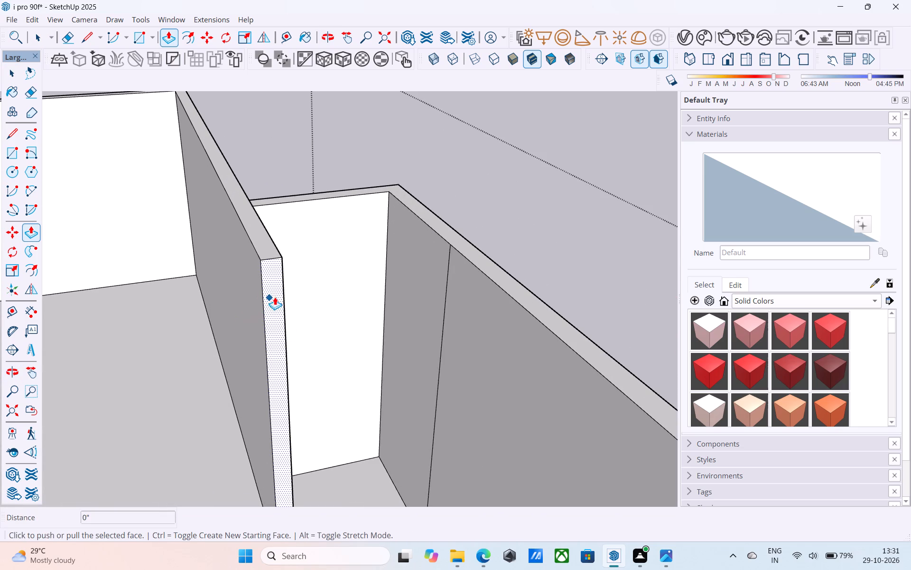
click(276, 296)
click(292, 224)
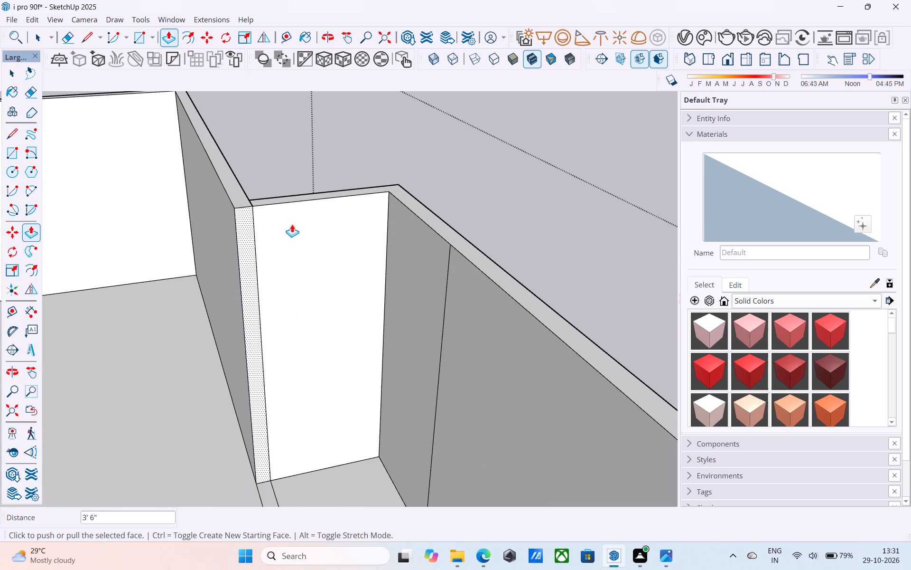
Erase the leftover vertical seam on the extended wall's inner face and the leftover partition lines on the floor.
scroll(292, 224, down, 10)
middle_drag(309, 272, 422, 323)
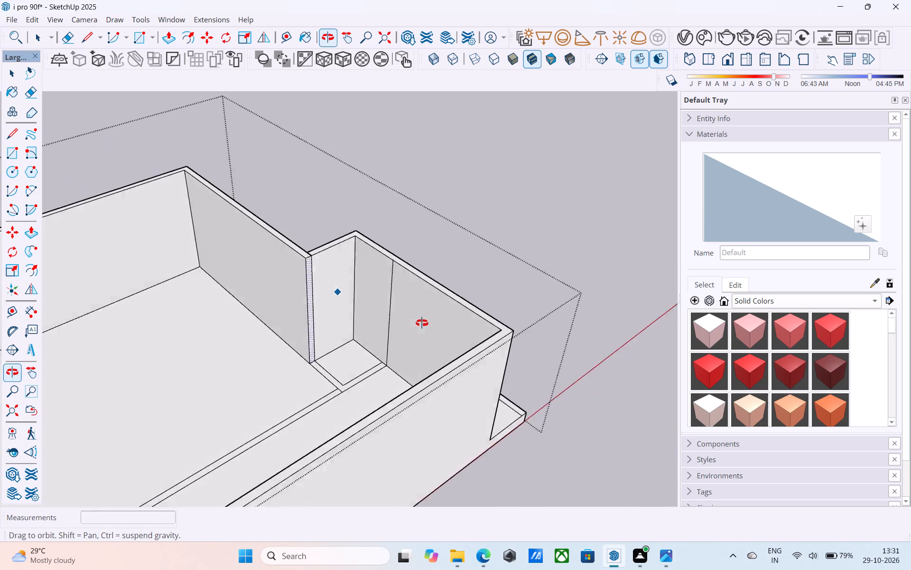
middle_drag(422, 323, 427, 325)
key(e)
drag(399, 311, 391, 305)
drag(367, 368, 361, 379)
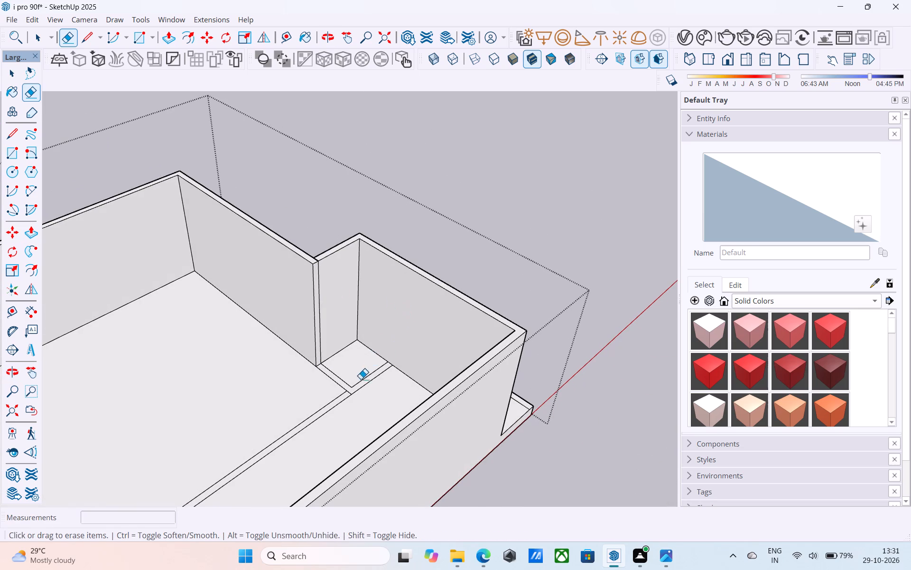
drag(361, 379, 349, 394)
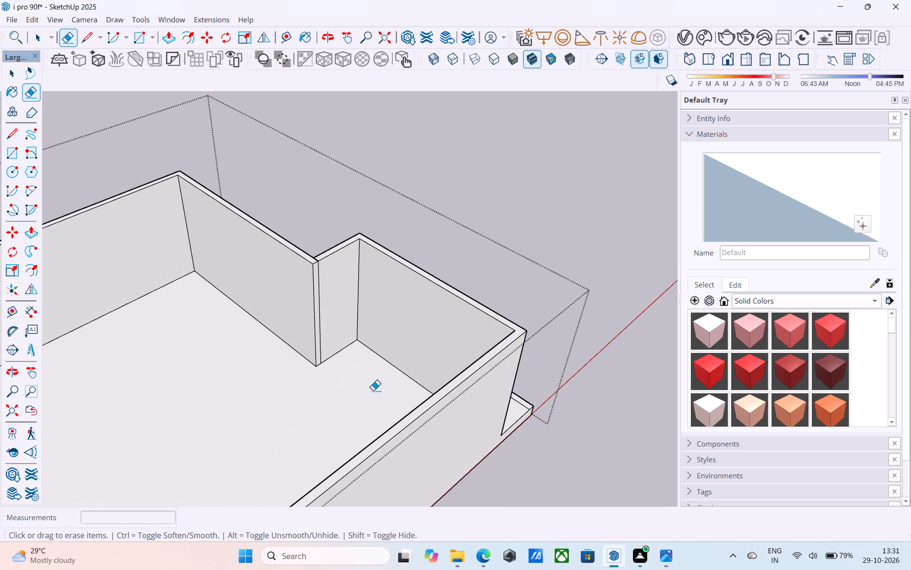
Erase the two leftover vertical partition lines on the inner face of the wall opposite the recessed wall.
scroll(389, 389, down, 11)
middle_drag(398, 389, 0, 376)
middle_drag(342, 402, 244, 254)
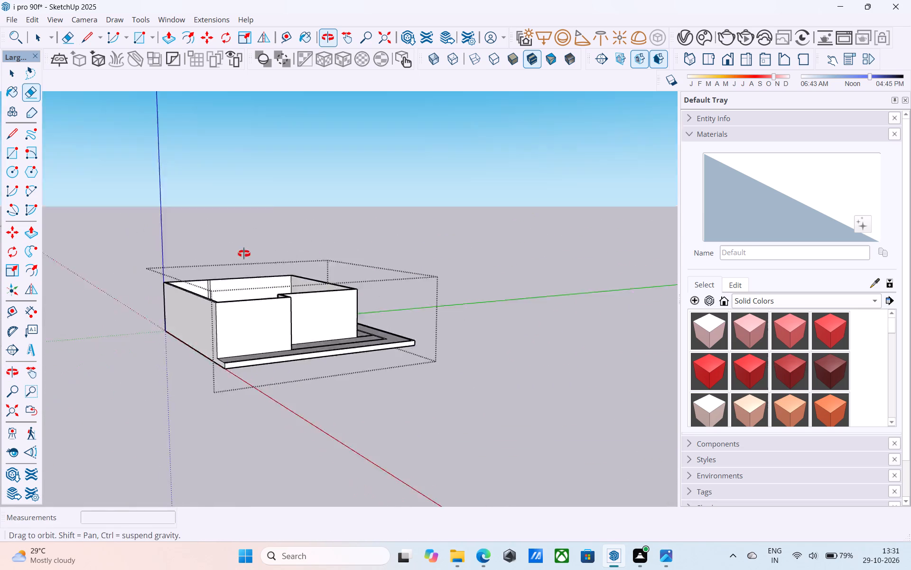
middle_drag(244, 254, 194, 226)
scroll(265, 274, up, 6)
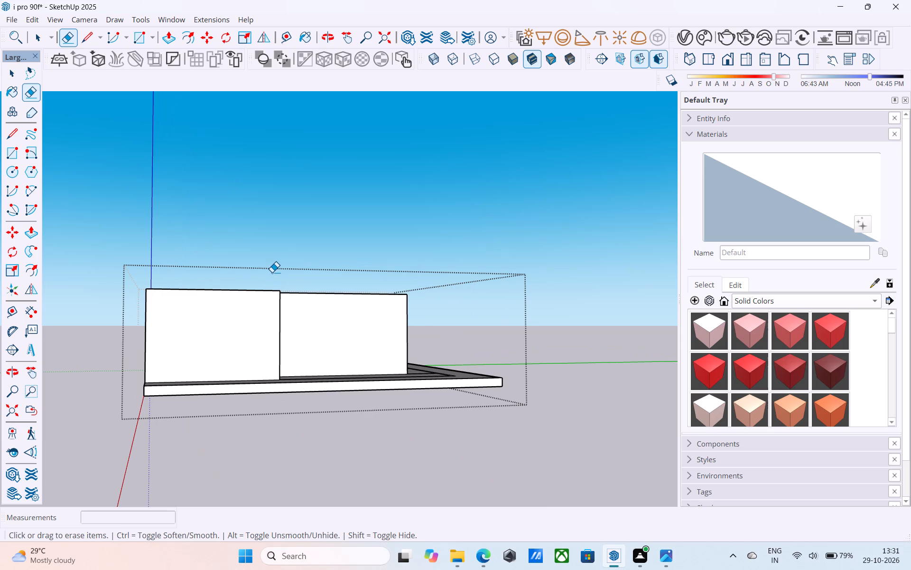
scroll(272, 272, down, 6)
middle_drag(272, 276, 249, 288)
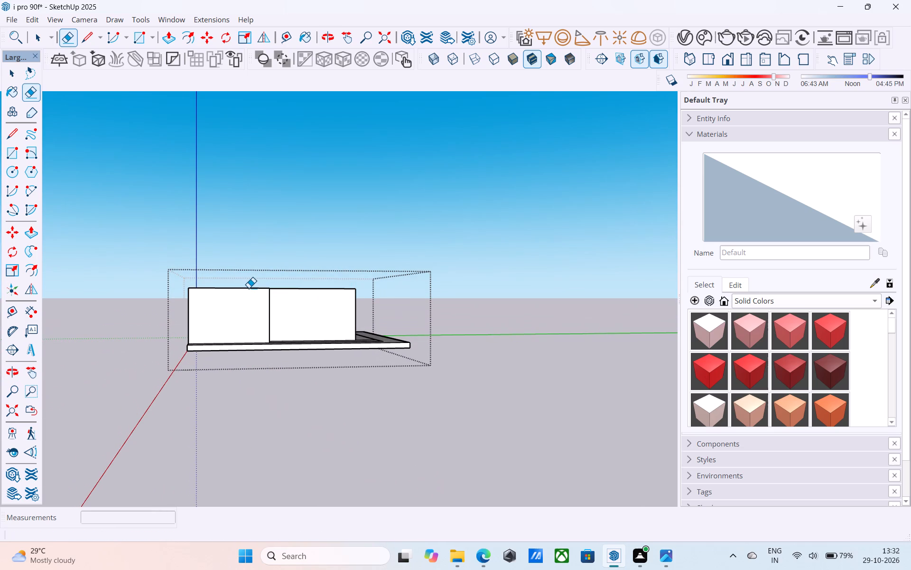
scroll(249, 288, up, 5)
scroll(252, 278, down, 5)
middle_drag(252, 285, 257, 301)
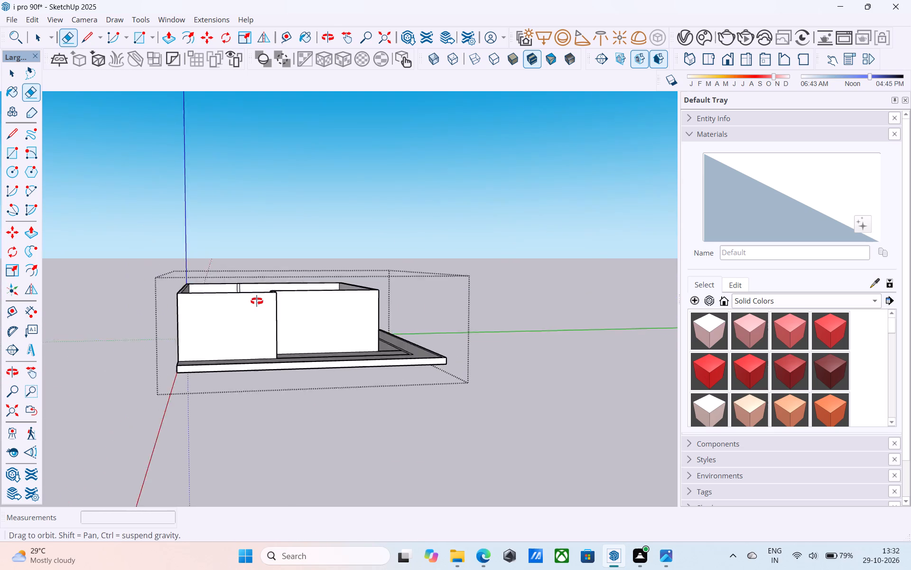
middle_drag(257, 301, 279, 393)
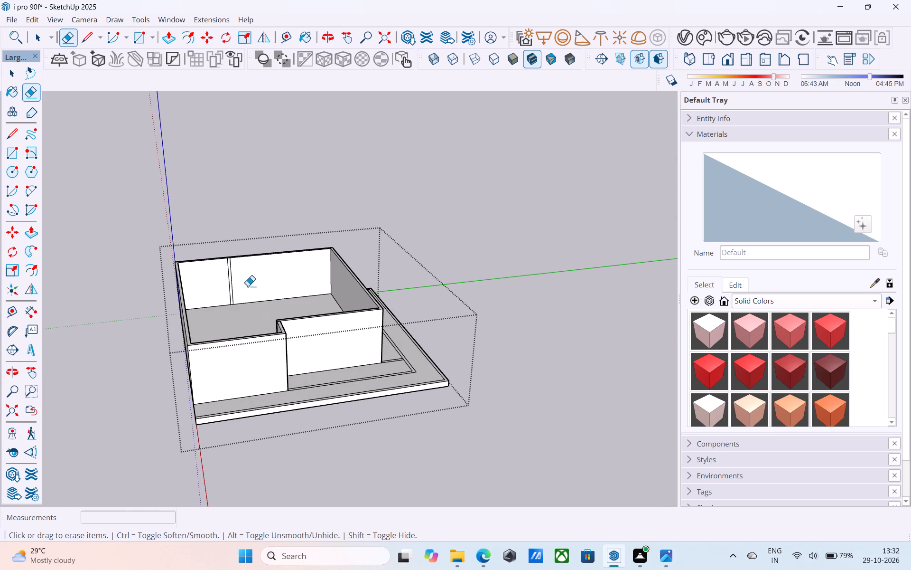
drag(244, 283, 228, 277)
Place a vertical guide on the recessed wall's outer face, 6" from its corner with the return wall.
scroll(322, 368, down, 4)
middle_drag(322, 368, 294, 270)
scroll(294, 270, up, 3)
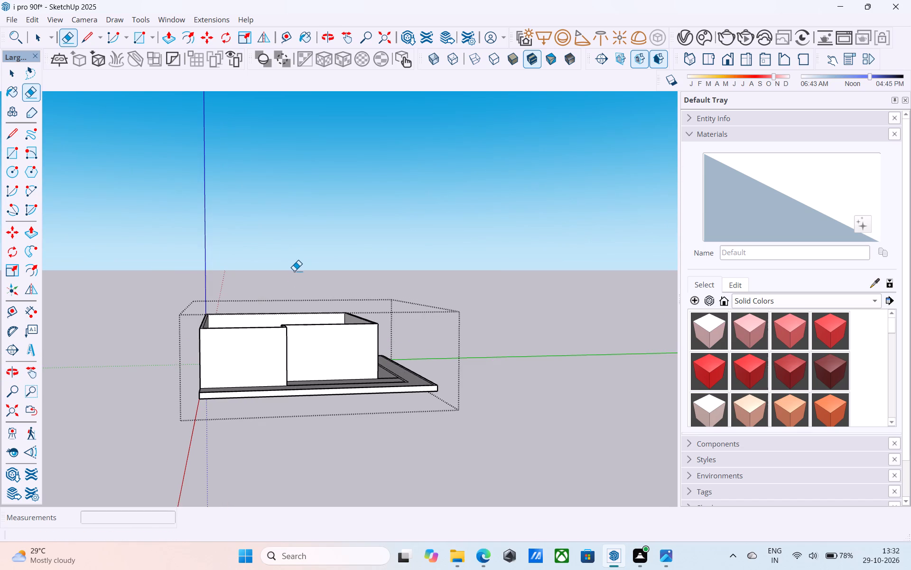
scroll(296, 272, down, 4)
middle_drag(296, 272, 301, 266)
middle_drag(323, 298, 320, 300)
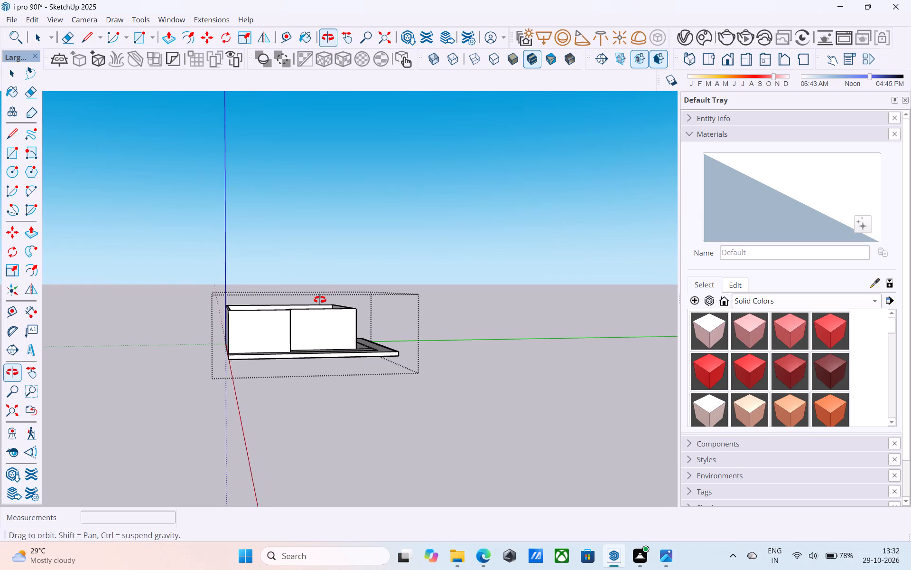
middle_drag(320, 300, 318, 300)
middle_drag(280, 361, 254, 375)
scroll(255, 374, up, 5)
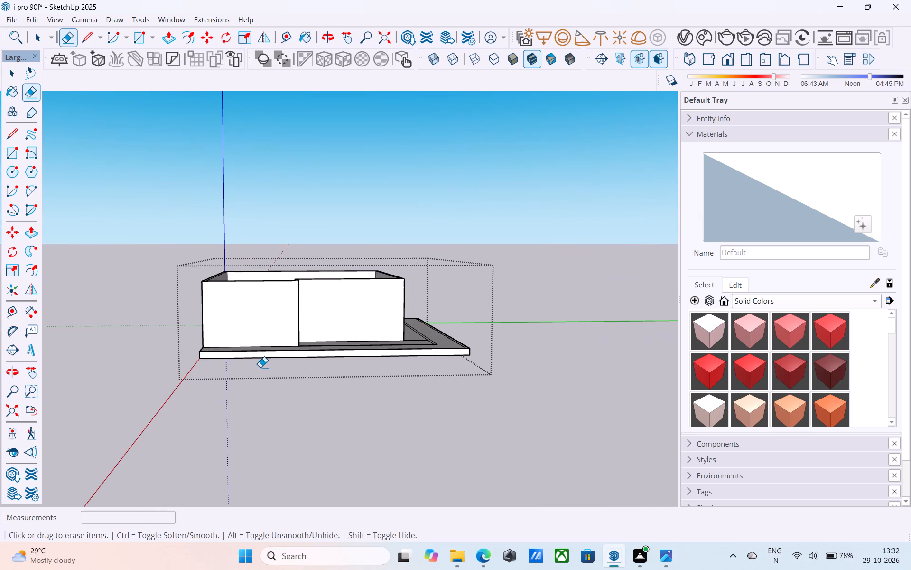
scroll(295, 340, up, 3)
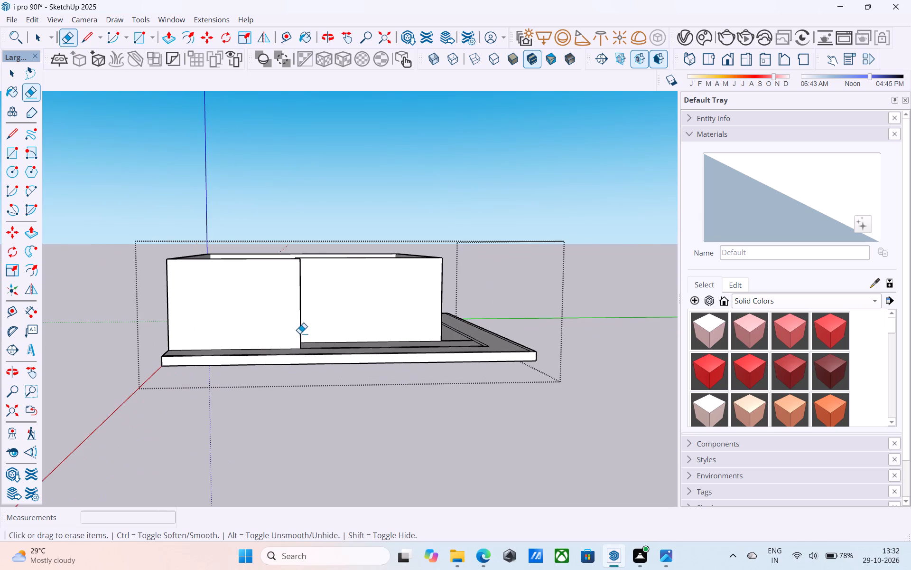
scroll(324, 316, up, 7)
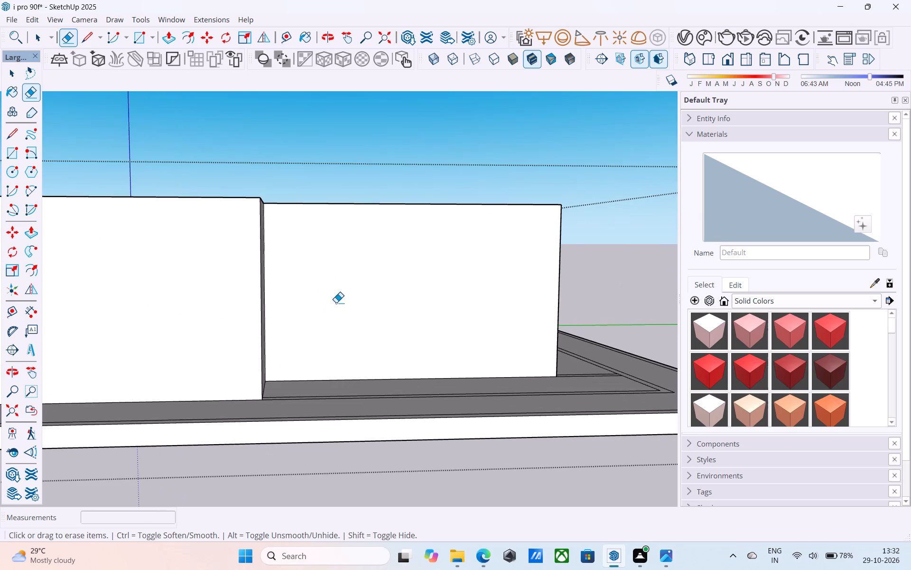
scroll(336, 303, up, 4)
middle_drag(333, 302, 294, 325)
key(space)
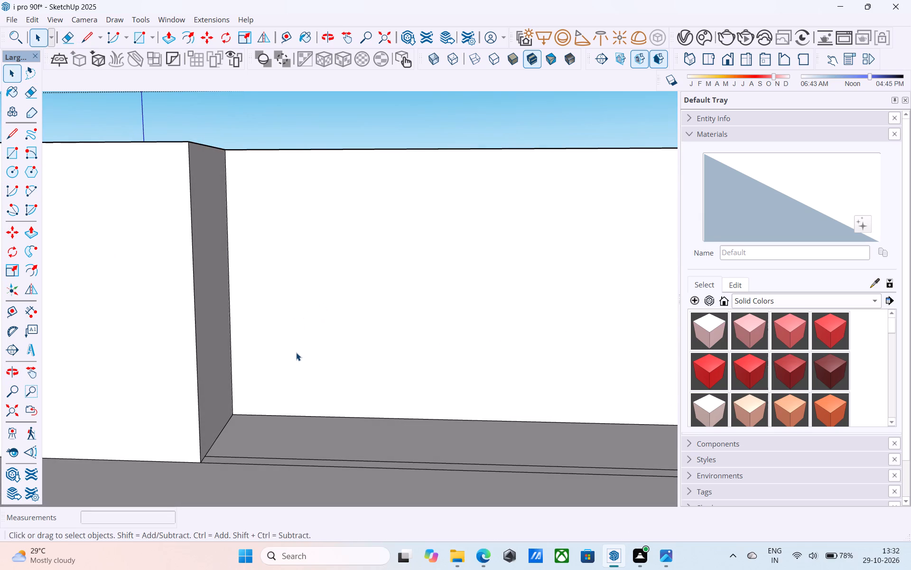
key(t)
click(232, 380)
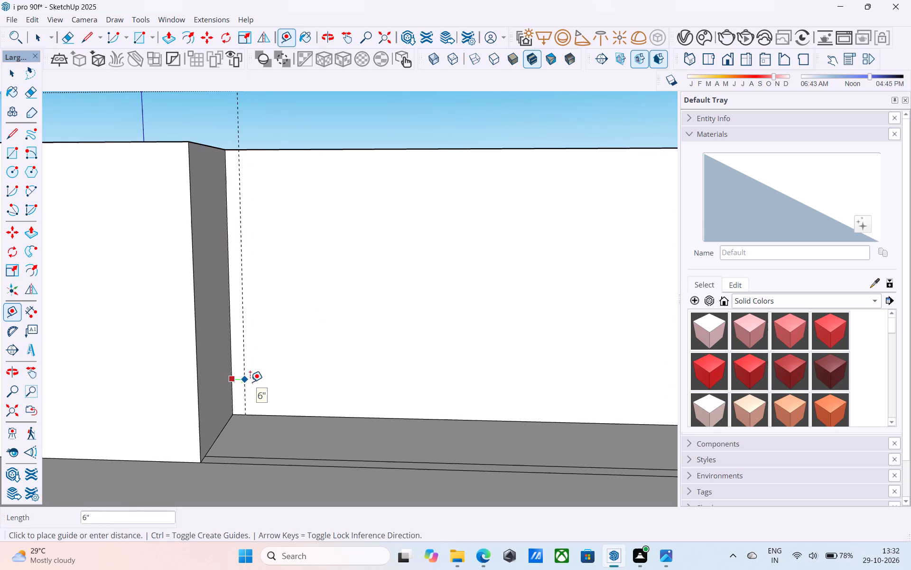
click(250, 382)
Place a second vertical guide 4' from the first guide, further along the recessed wall.
key(r)
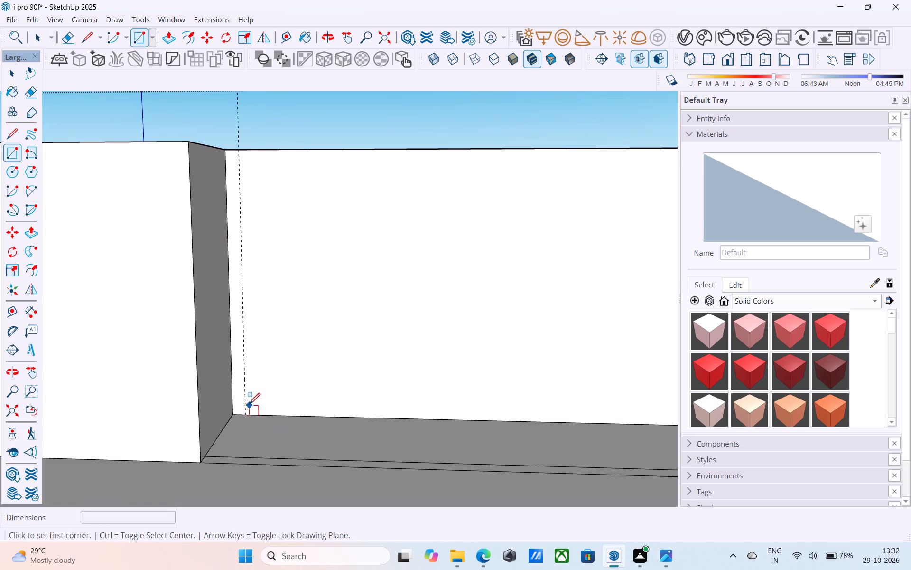
key(t)
click(245, 386)
scroll(249, 384, down, 4)
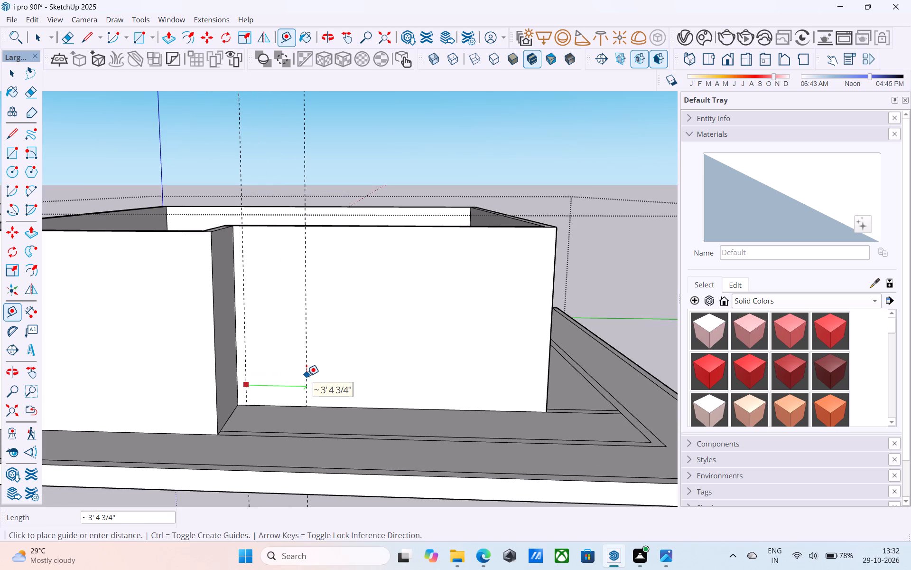
text(4')
key(Return)
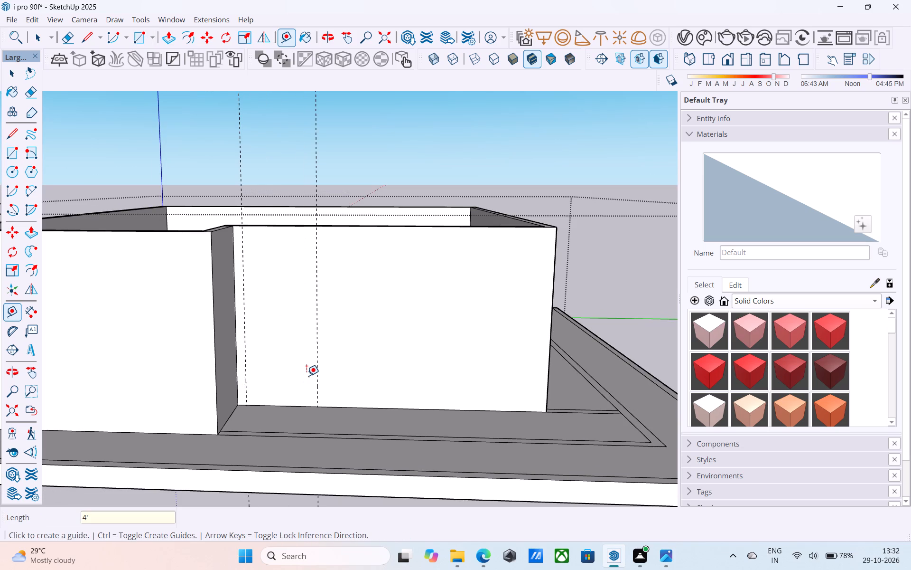
Draw a 4' by 8' door rectangle between the two guides, starting at the recessed wall's base.
key(r)
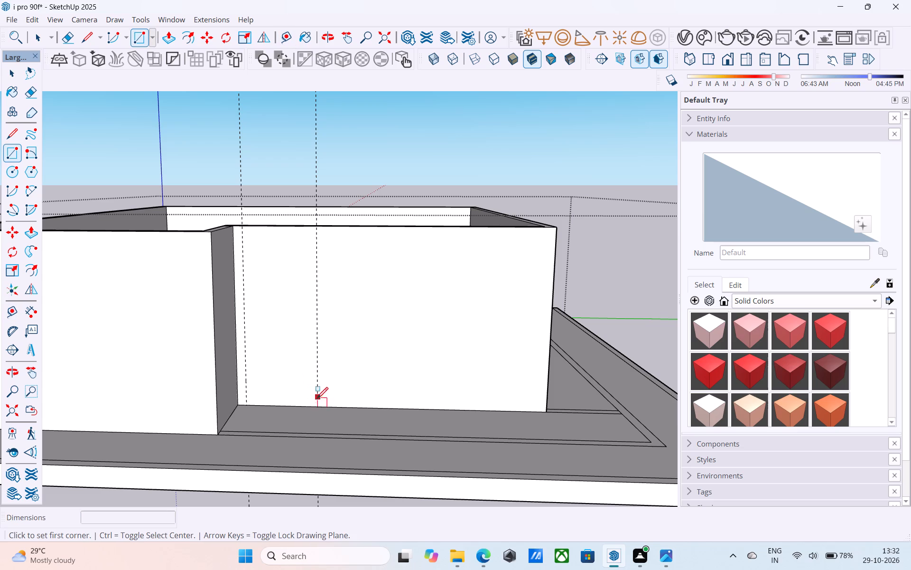
click(320, 406)
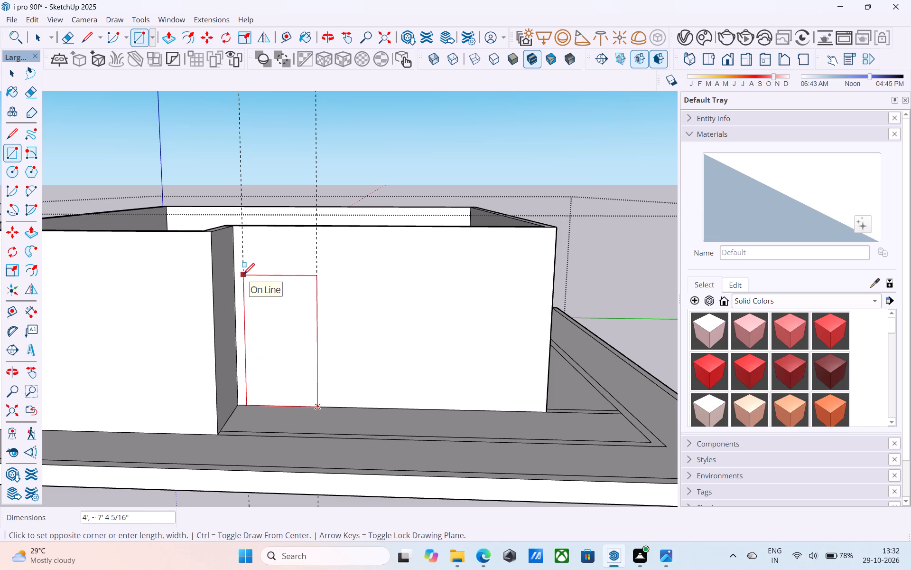
text(4',)
text(8')
key(Return)
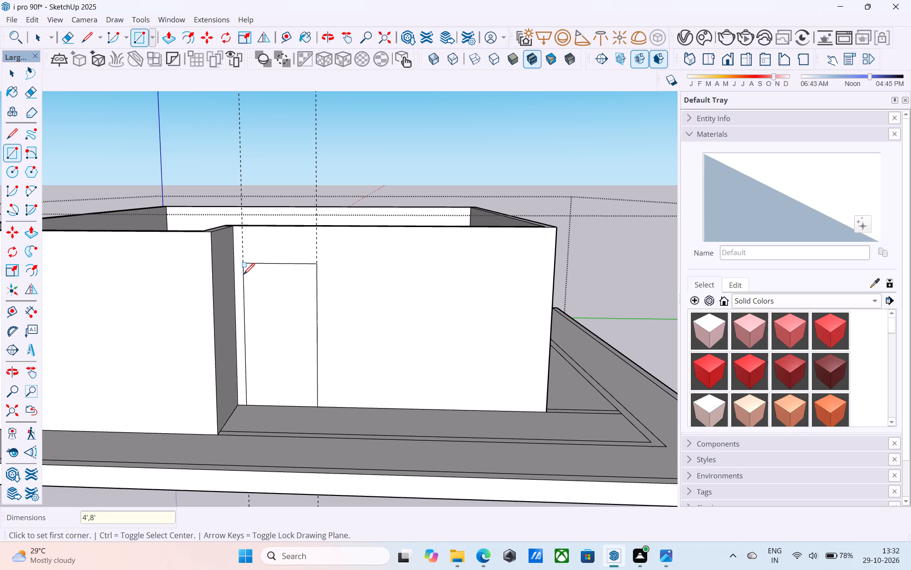
Offset the door rectangle's outline 3" inward to form a frame.
key(space)
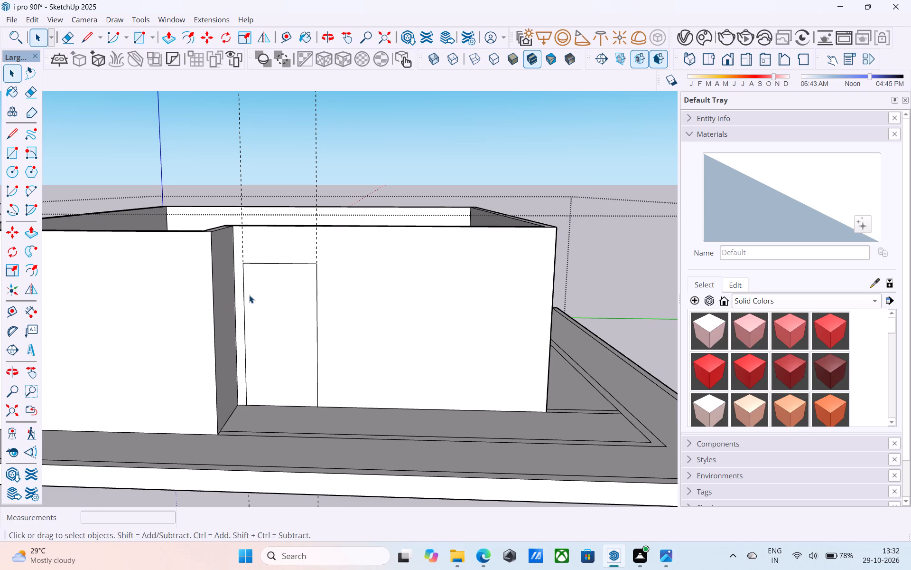
click(249, 295)
key(f)
click(250, 295)
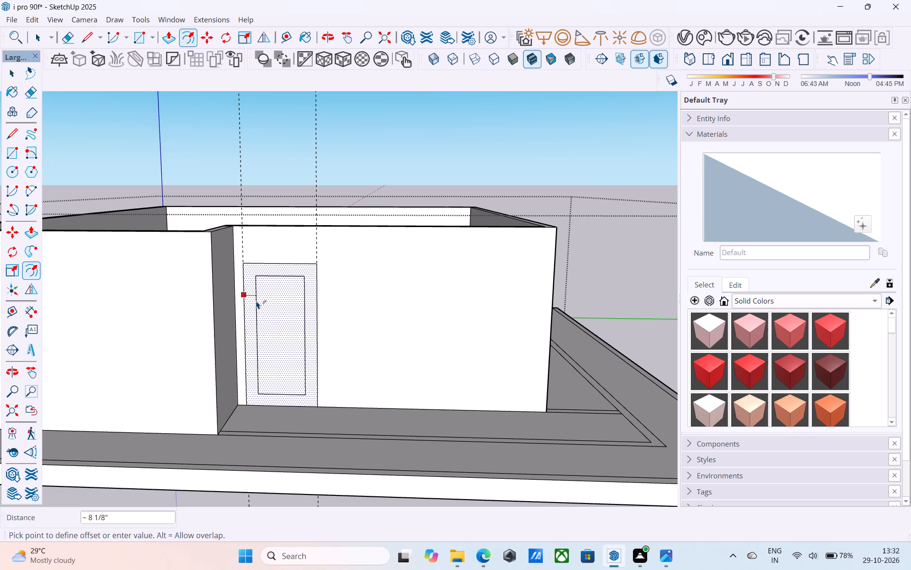
text(3")
key(Return)
Push the door's inner panel 6" through the recessed wall to cut the opening.
key(space)
click(276, 323)
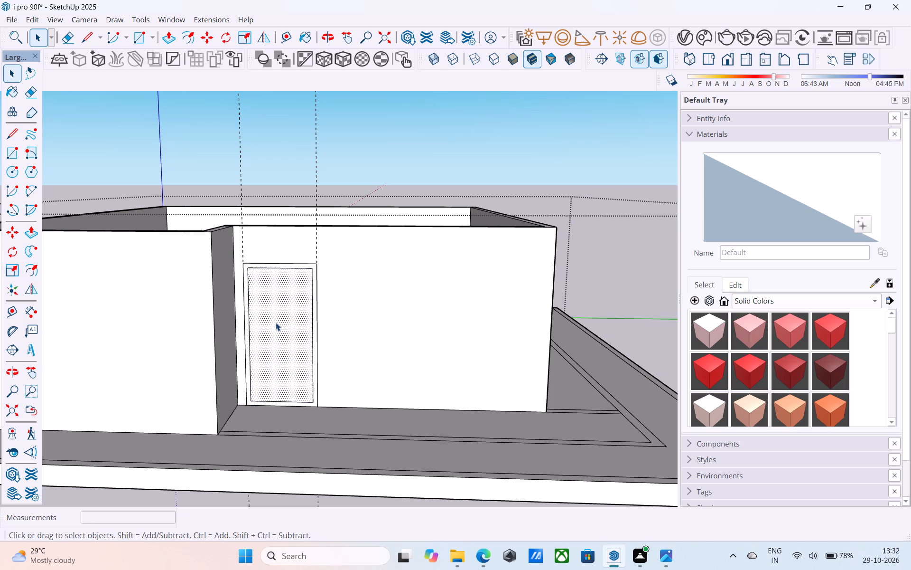
scroll(276, 323, up, 3)
key(p)
click(276, 325)
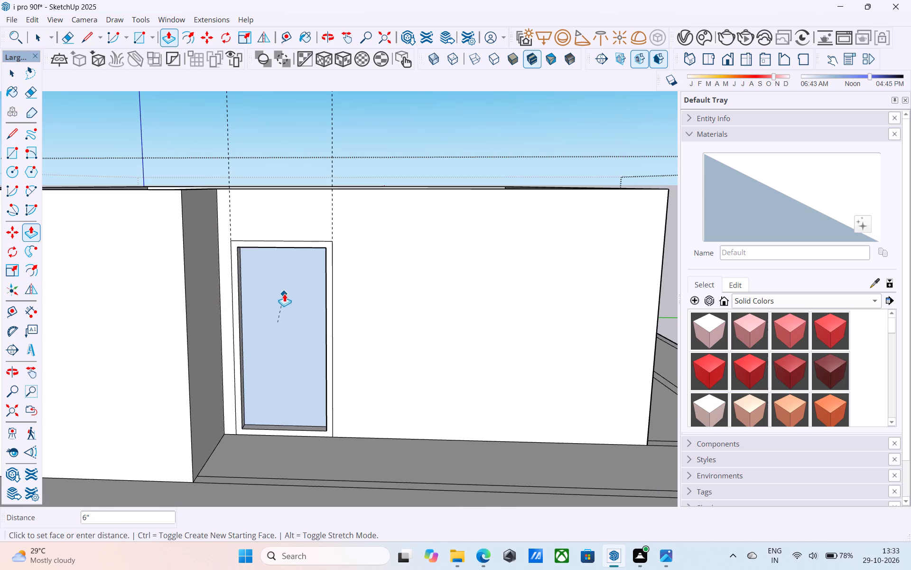
scroll(290, 269, up, 2)
click(290, 269)
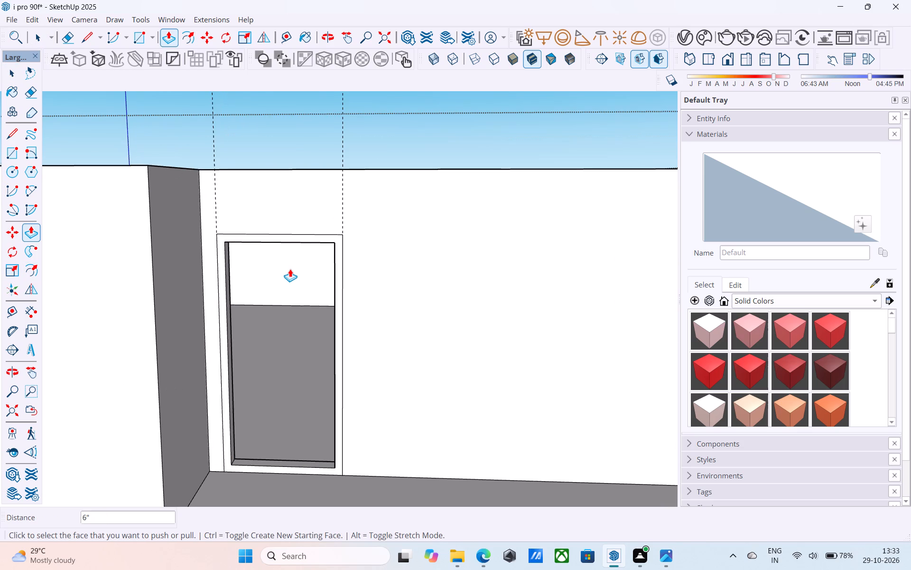
Examine the walls, slab and new door opening from several angles.
scroll(290, 269, down, 7)
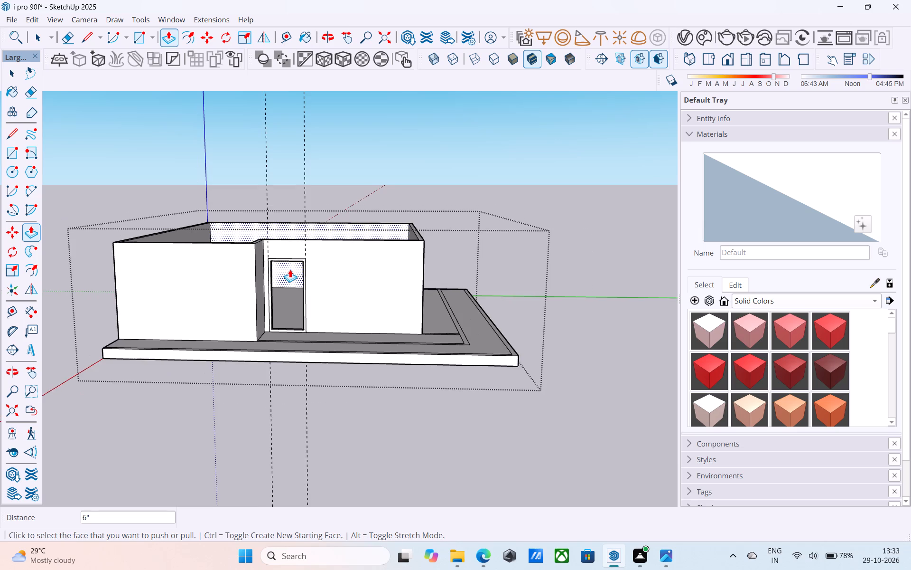
scroll(290, 269, down, 3)
middle_click(290, 269)
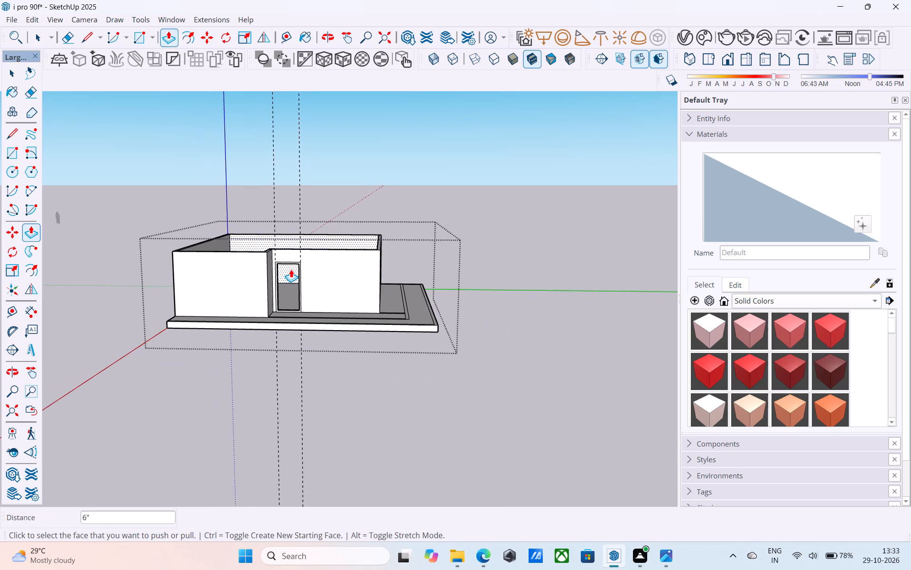
scroll(291, 269, up, 3)
scroll(291, 269, down, 4)
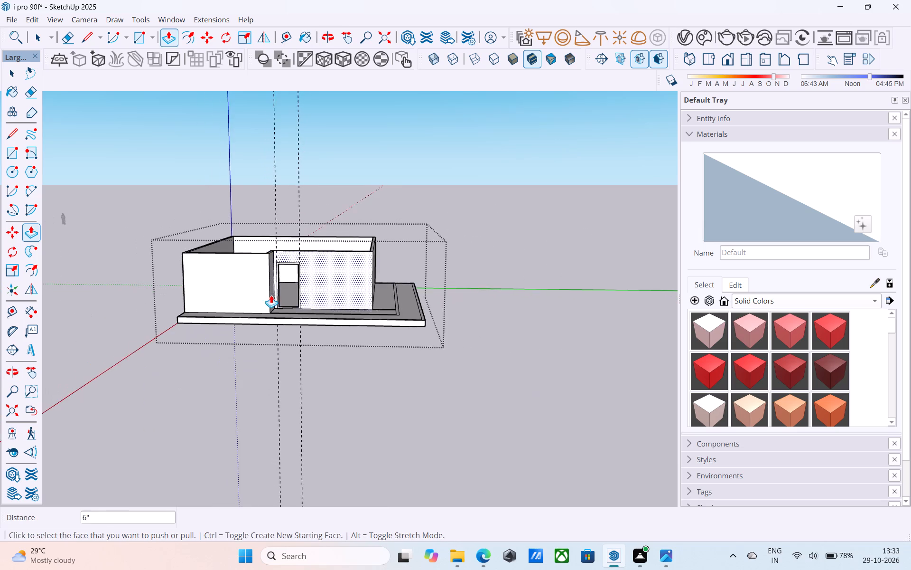
middle_drag(271, 295, 269, 425)
scroll(276, 413, down, 6)
middle_drag(276, 417, 306, 311)
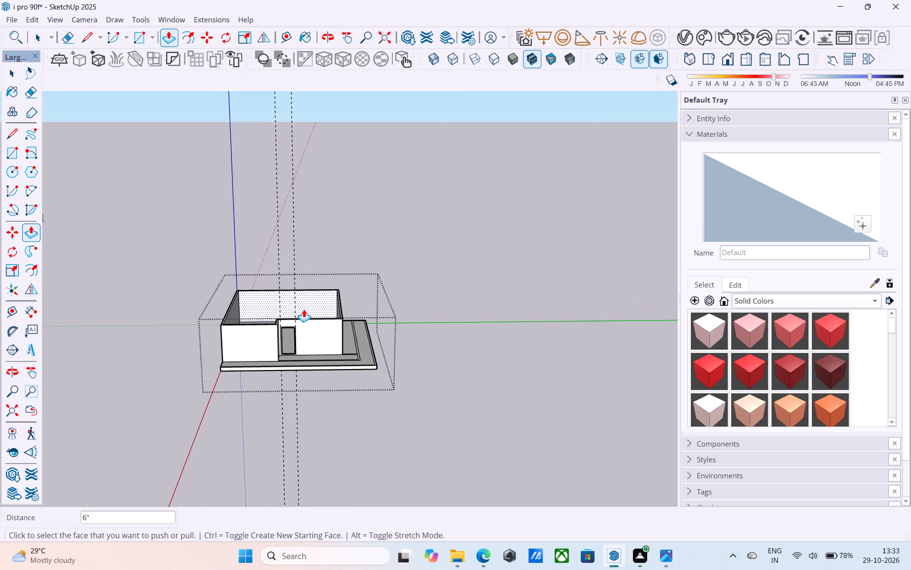
scroll(303, 309, up, 6)
scroll(305, 308, down, 5)
middle_drag(300, 304, 273, 285)
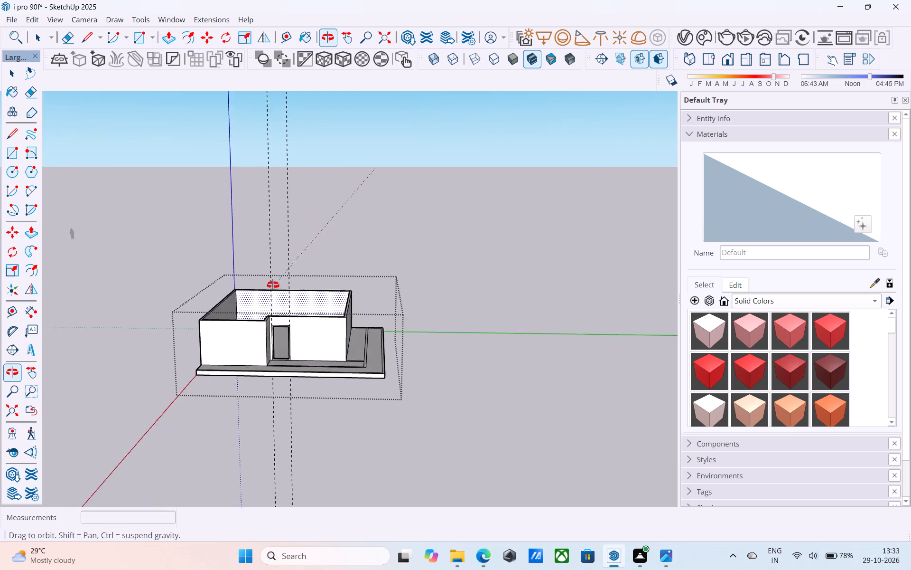
middle_drag(273, 285, 270, 284)
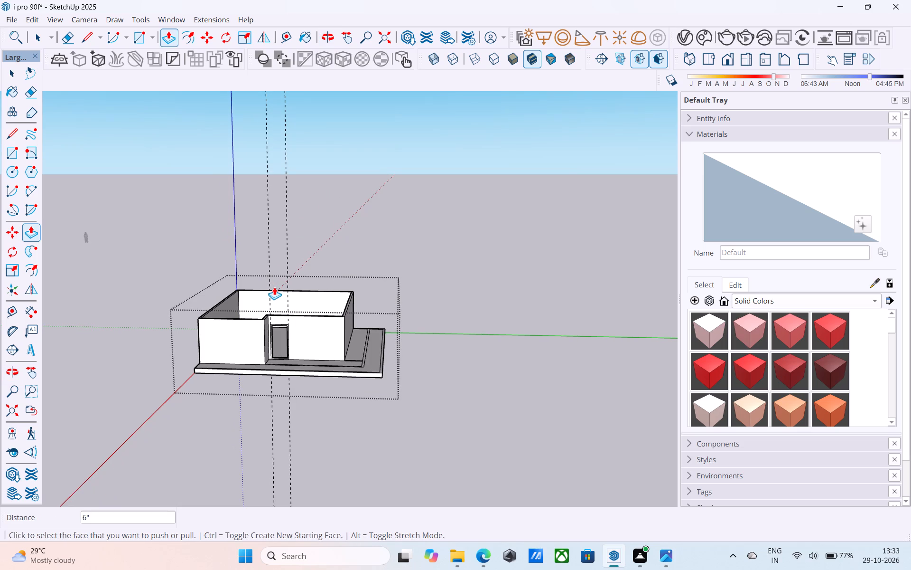
middle_drag(278, 320, 248, 459)
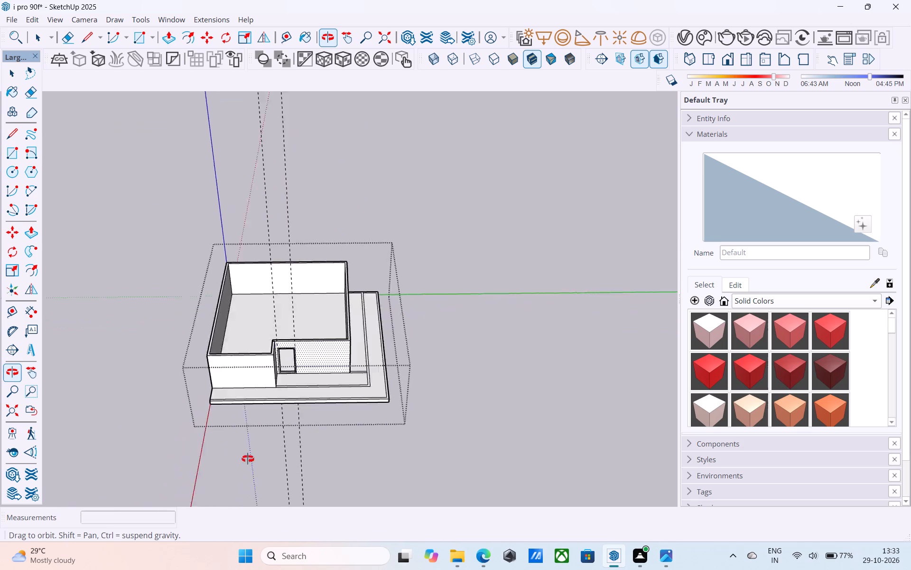
middle_drag(248, 459, 76, 497)
scroll(213, 305, up, 5)
middle_drag(249, 277, 321, 315)
scroll(321, 315, down, 3)
middle_drag(315, 346, 364, 246)
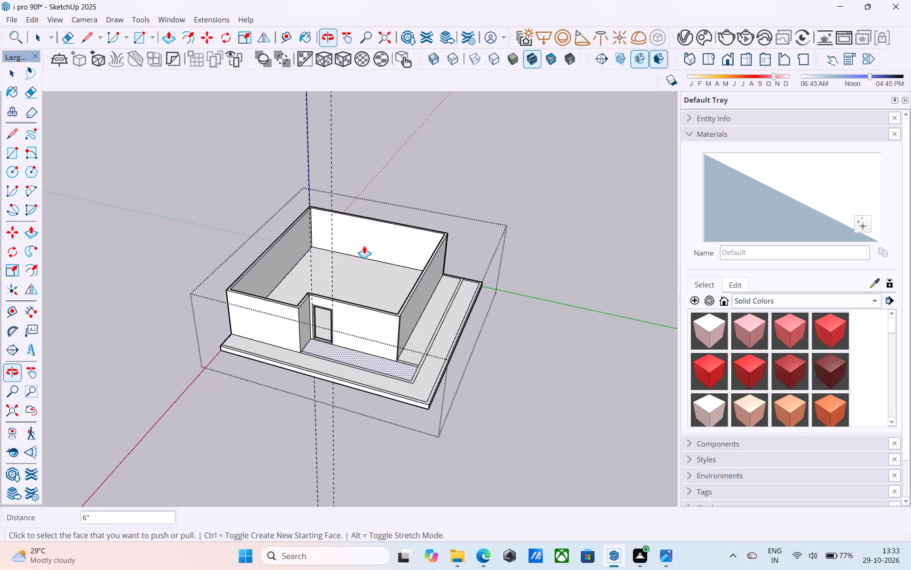
scroll(360, 249, down, 5)
middle_drag(357, 257, 369, 222)
scroll(317, 274, up, 5)
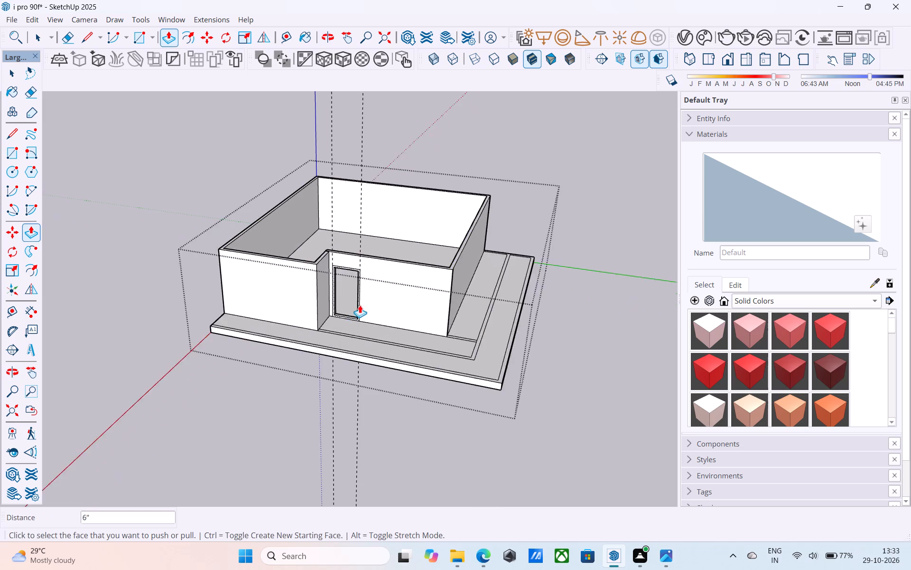
scroll(360, 305, up, 8)
shift+middle_drag(355, 299, 410, 253)
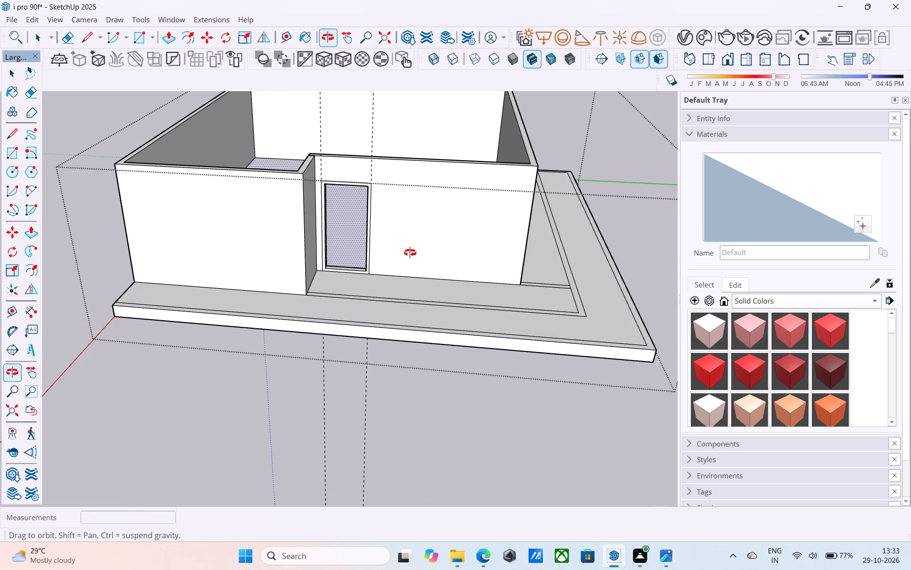
shift+middle_drag(410, 253, 410, 254)
scroll(379, 275, down, 2)
middle_drag(372, 275, 420, 332)
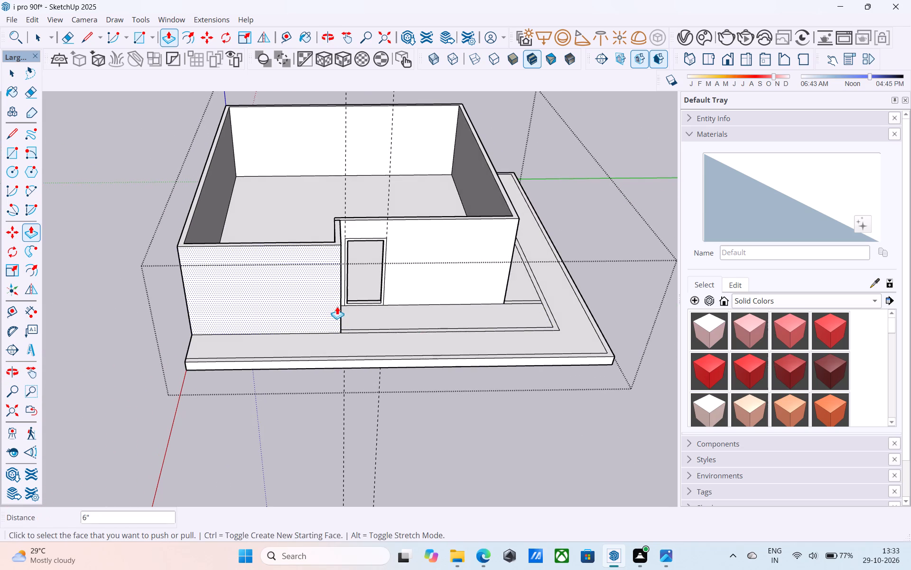
Pull the outer face of the projecting front wall beside the door outward by 3'.
key(space)
click(311, 295)
key(p)
click(311, 295)
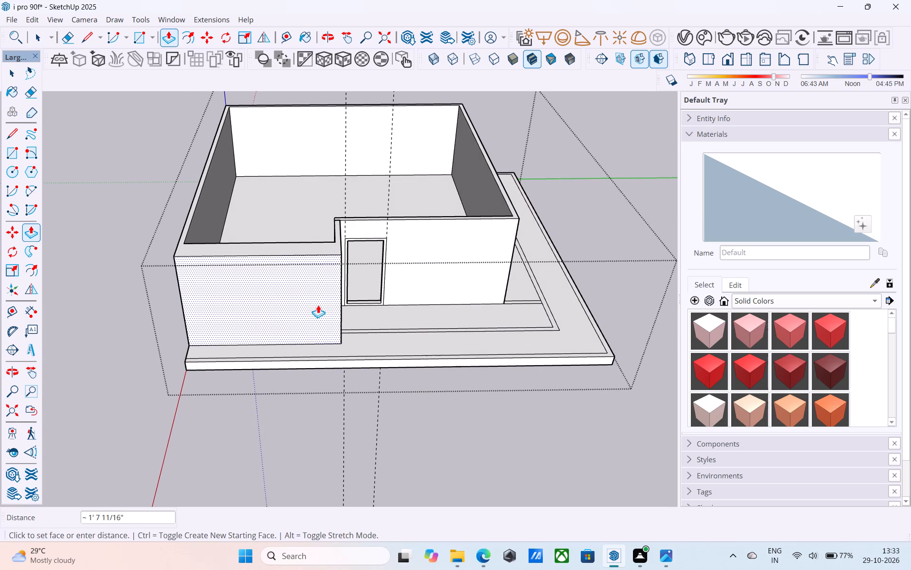
text(3')
key(Return)
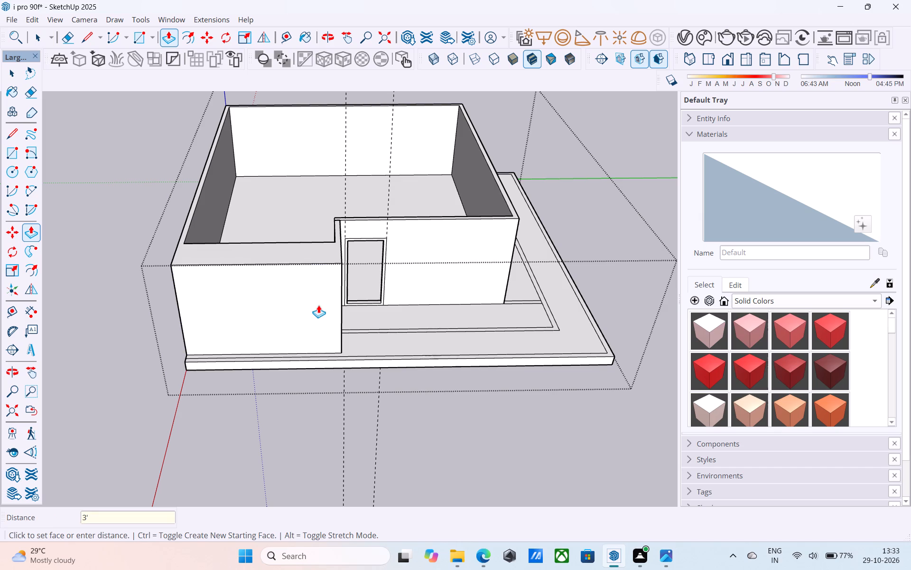
Push the inner face of the same projecting wall 3' outward to thin the wall.
scroll(318, 305, down, 3)
middle_drag(318, 305, 724, 323)
middle_drag(404, 312, 588, 312)
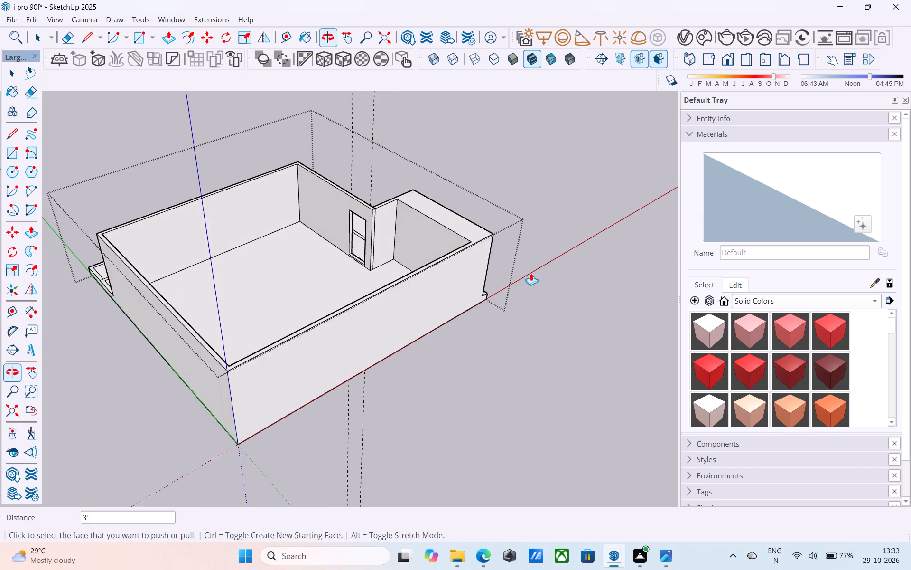
scroll(523, 266, up, 5)
key(space)
click(401, 229)
scroll(401, 228, up, 5)
key(p)
click(401, 228)
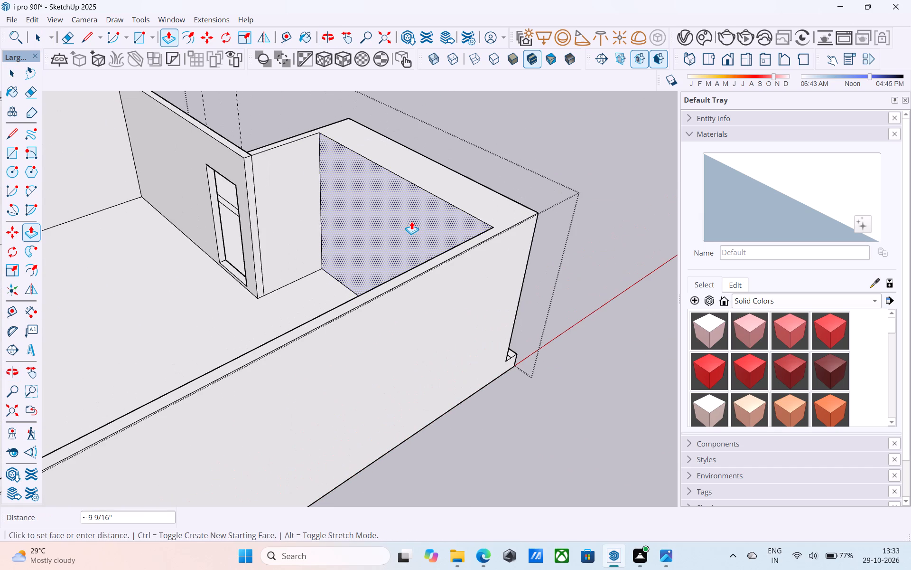
text(3')
key(Return)
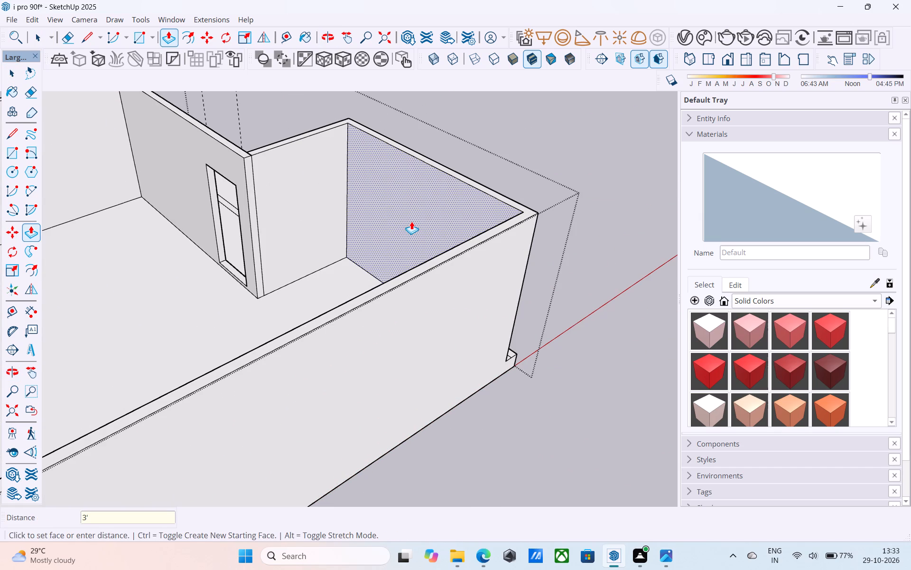
Draw a rectangle across the wall tops from the rear inner corner to the projecting wall's front corner to close the roof.
scroll(417, 204, down, 10)
middle_drag(444, 260, 13, 266)
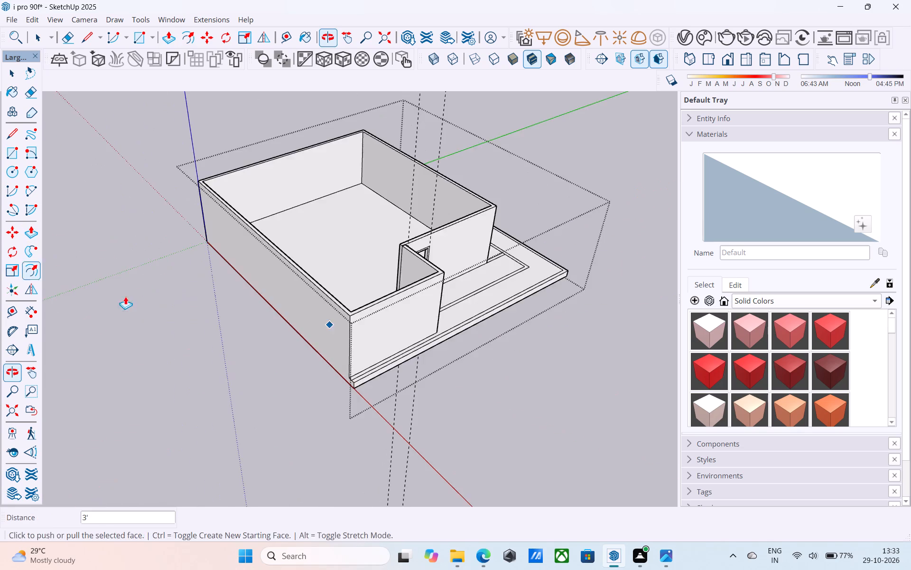
middle_drag(357, 313, 113, 209)
scroll(360, 197, down, 1)
shift+middle_drag(346, 196, 382, 229)
shift+middle_drag(340, 271, 339, 269)
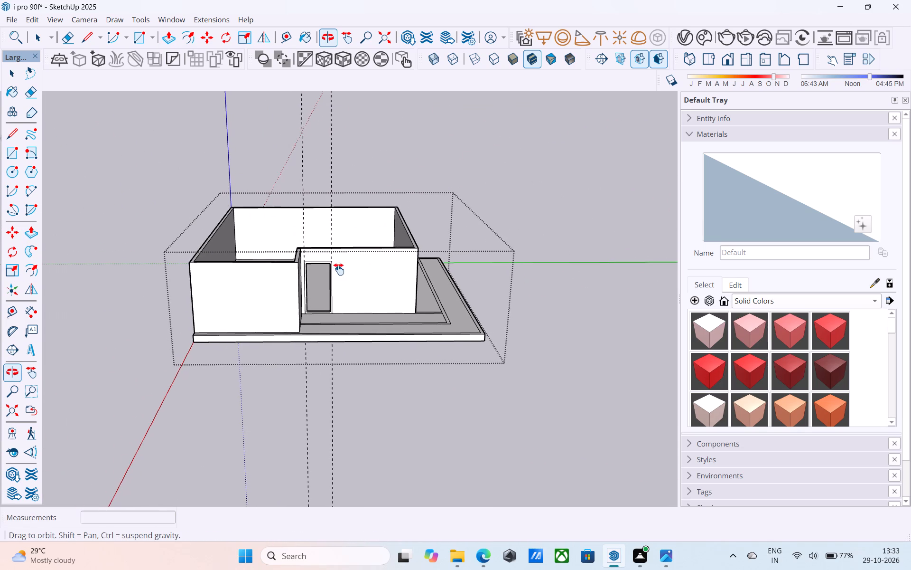
shift+middle_drag(339, 269, 245, 359)
scroll(325, 313, up, 5)
key(space)
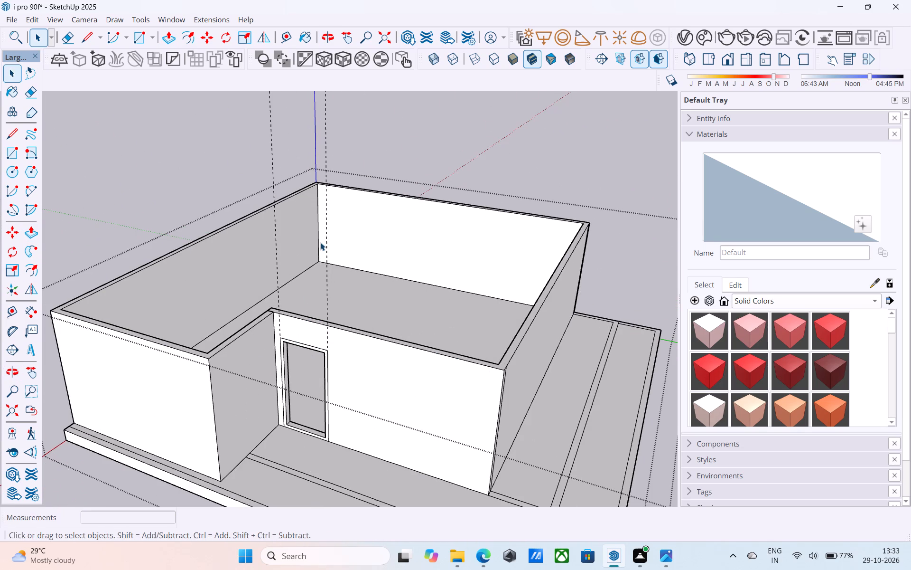
key(r)
scroll(320, 242, up, 6)
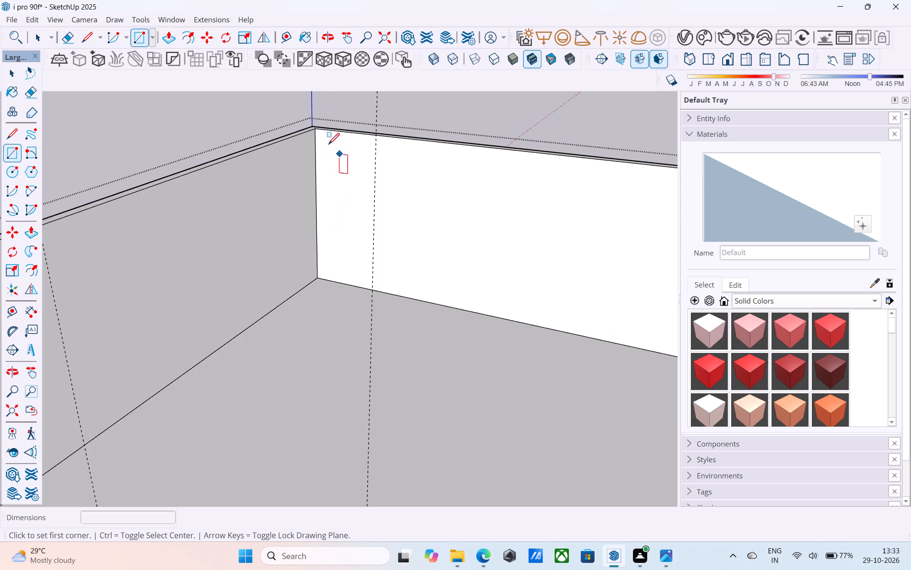
click(316, 129)
scroll(316, 129, down, 5)
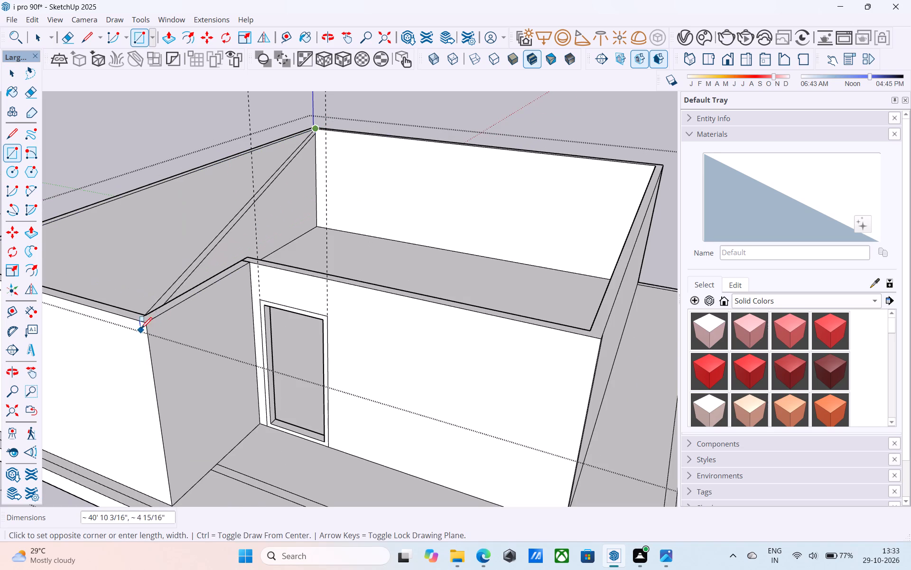
click(148, 314)
scroll(148, 313, down, 6)
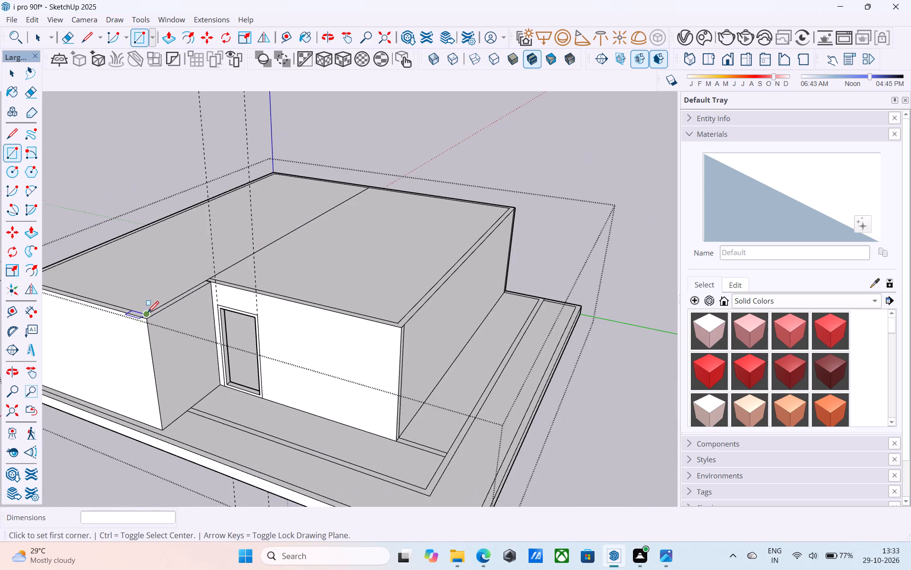
Erase the dividing edge across the roof and reverse the merged roof face.
key(e)
drag(249, 252, 268, 262)
key(space)
right_click(269, 262)
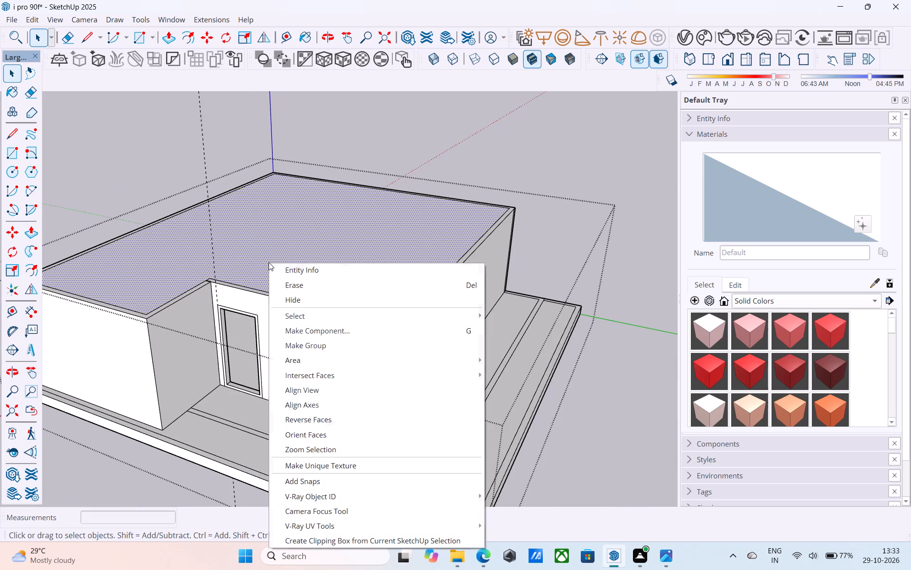
click(350, 425)
Draw a 6" vertical line up from the roof face's inner corner at the door recess.
scroll(400, 407, down, 5)
middle_drag(400, 408, 715, 493)
scroll(401, 421, up, 5)
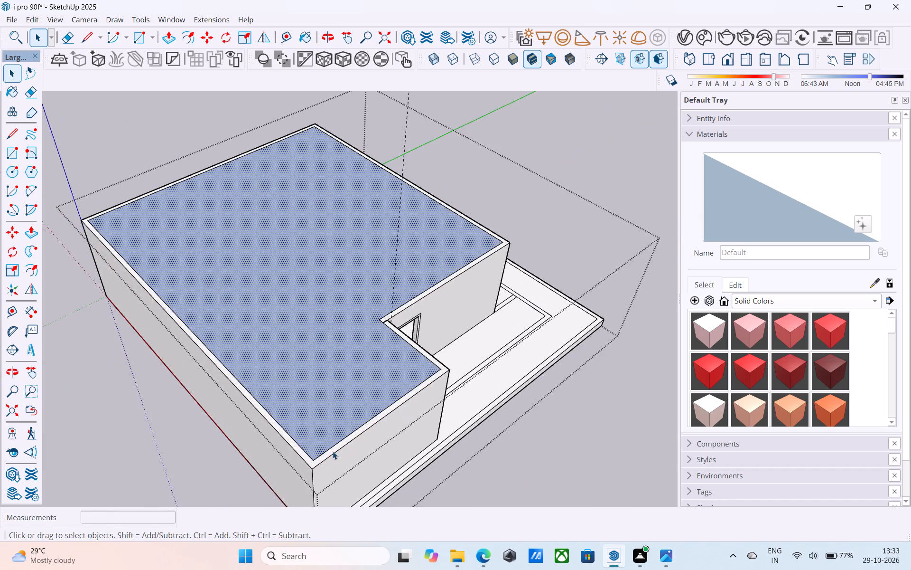
scroll(381, 380, down, 2)
middle_click(381, 380)
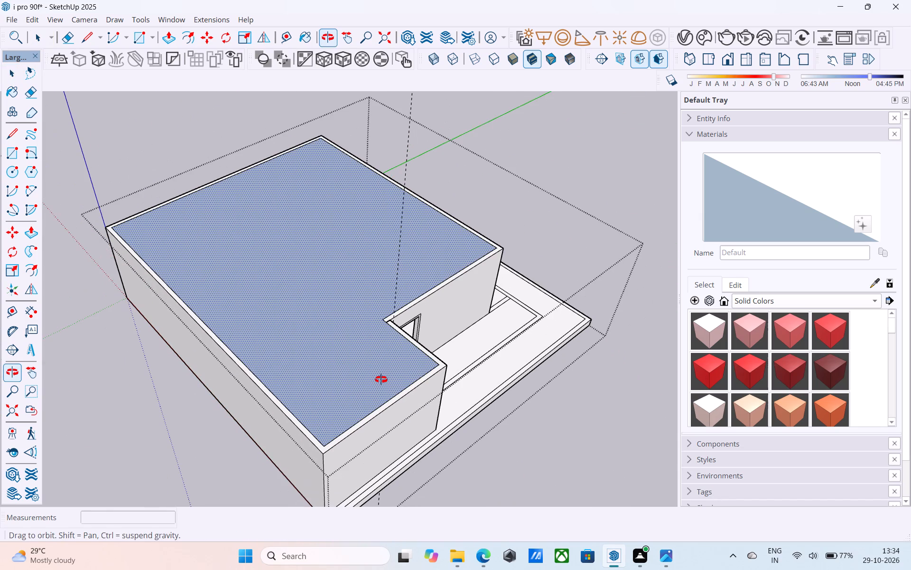
scroll(388, 318, up, 3)
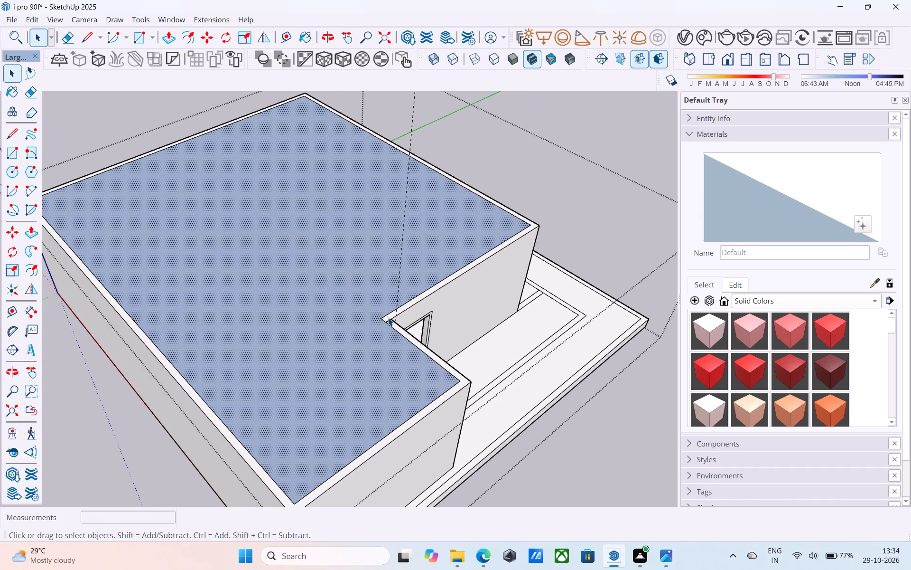
key(l)
middle_drag(387, 317, 368, 305)
scroll(369, 306, up, 3)
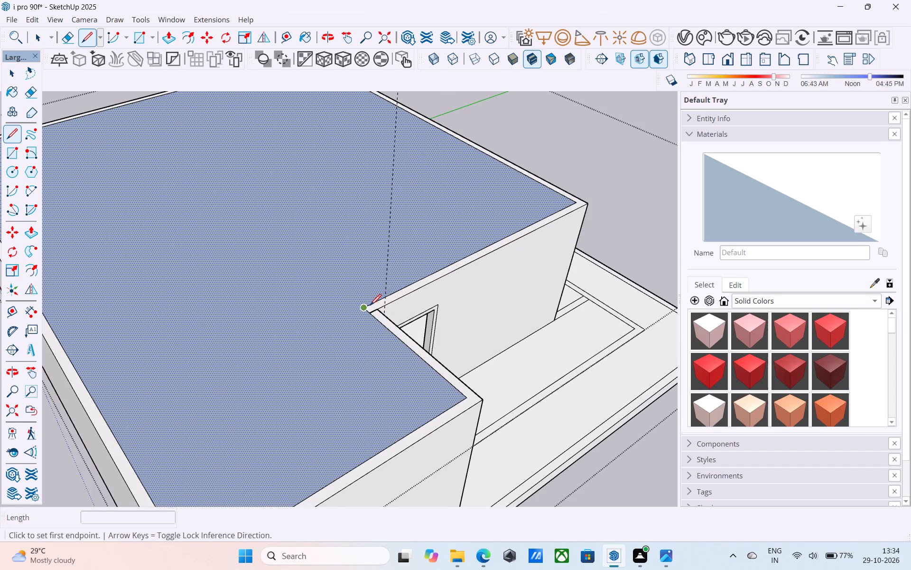
click(370, 306)
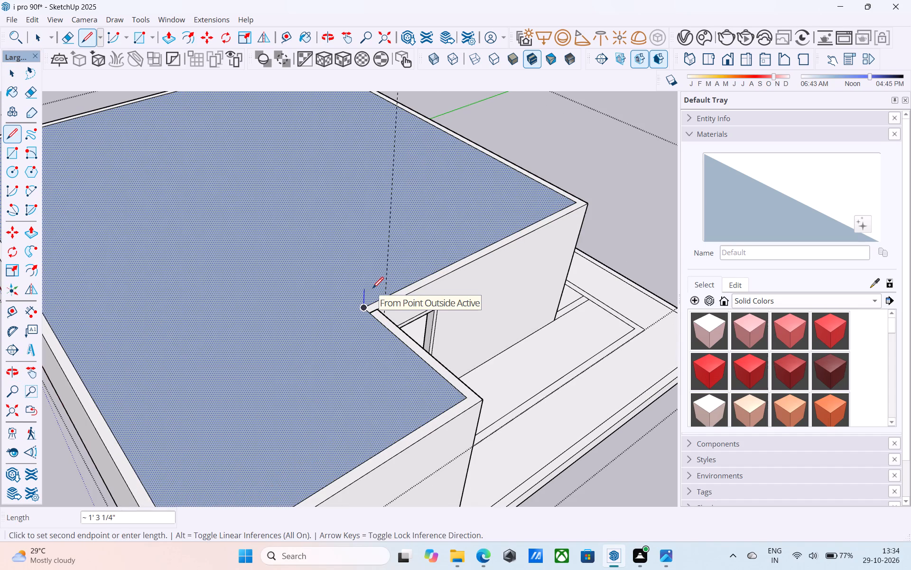
text(6")
key(Return)
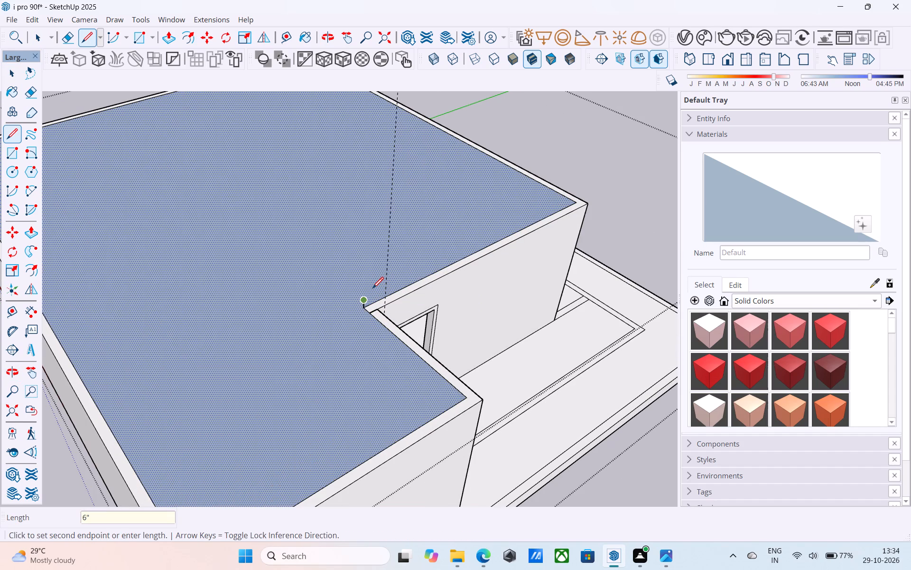
Draw a 6" vertical line up from the roof face's rear corner on the recessed wing.
key(l)
scroll(372, 289, down, 10)
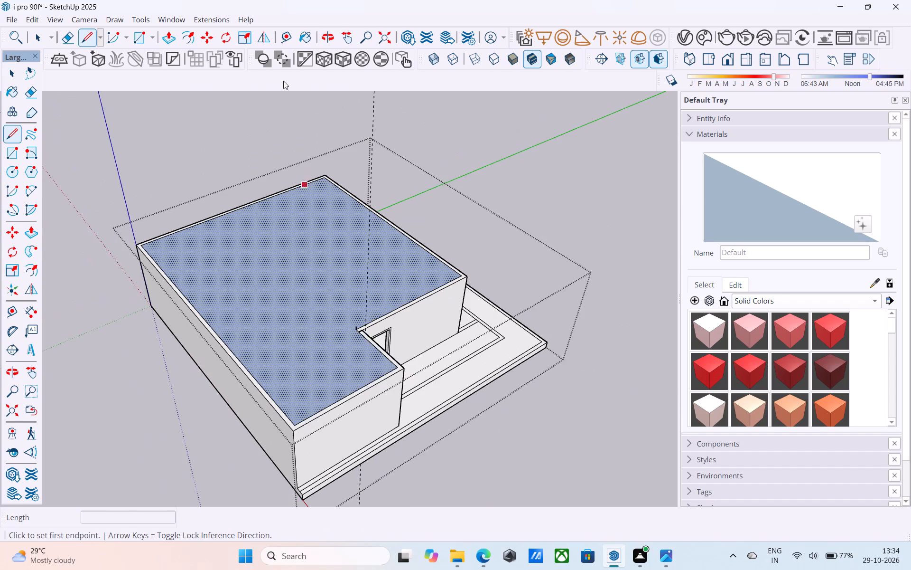
scroll(332, 166, up, 20)
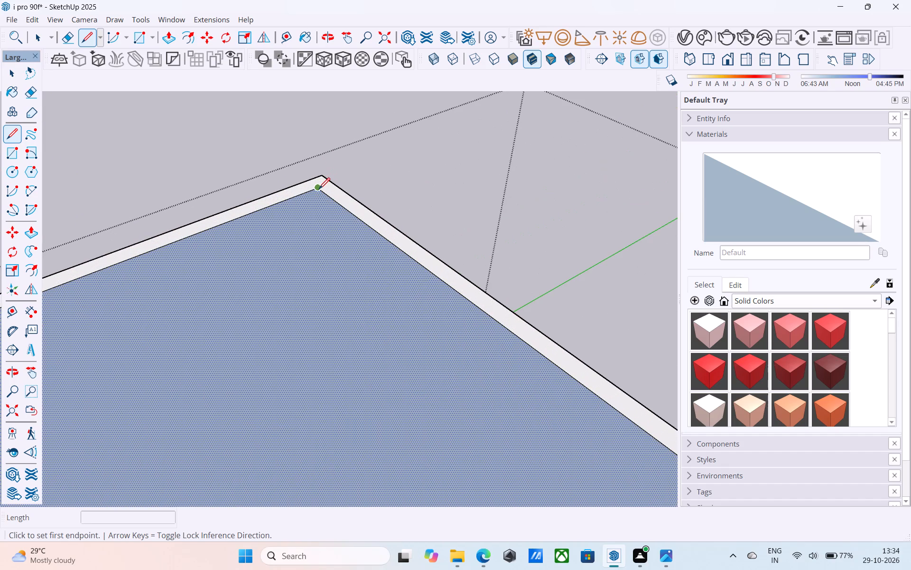
click(319, 190)
text(6")
key(Return)
Draw a 30' 6" by 17' rectangle between the tops of the two vertical lines, above the recessed wing.
key(r)
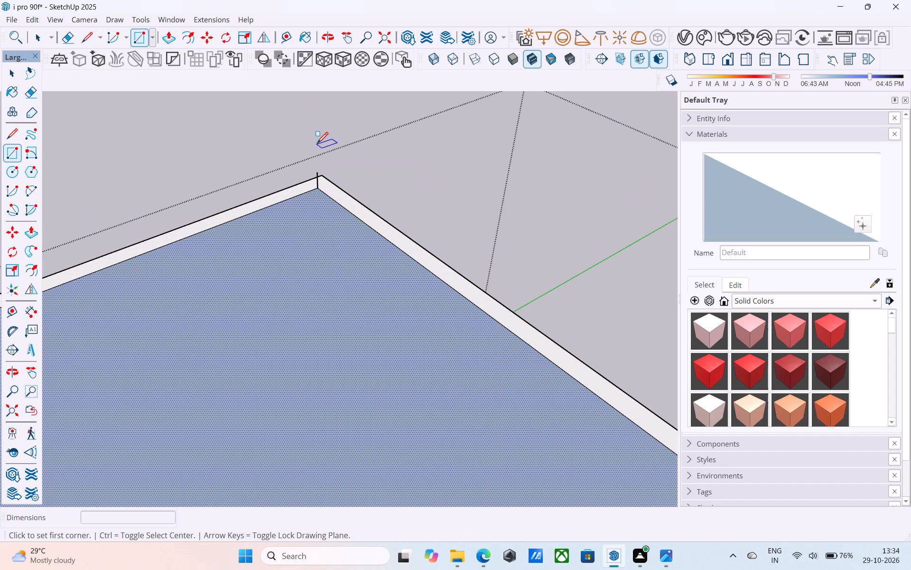
click(319, 173)
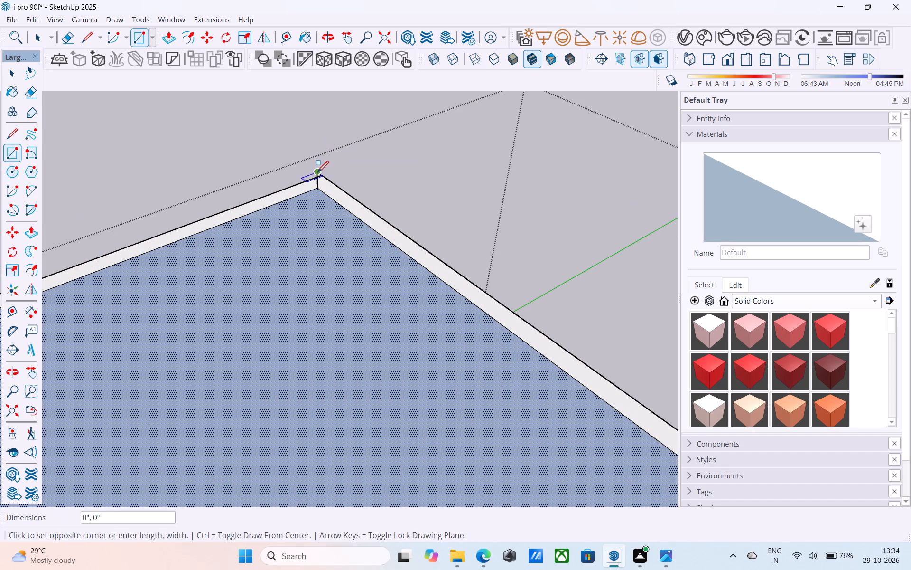
scroll(316, 174, down, 12)
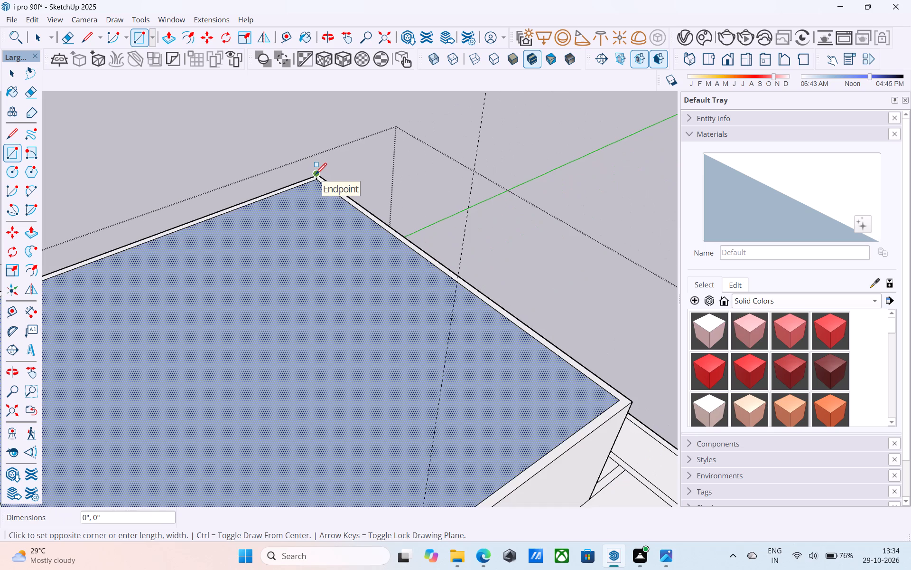
scroll(316, 175, down, 7)
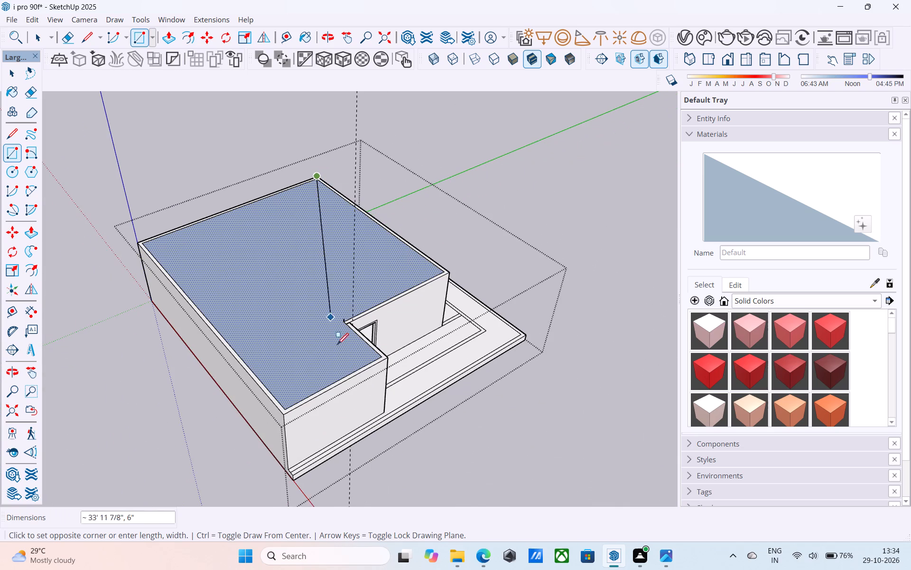
scroll(337, 331, up, 19)
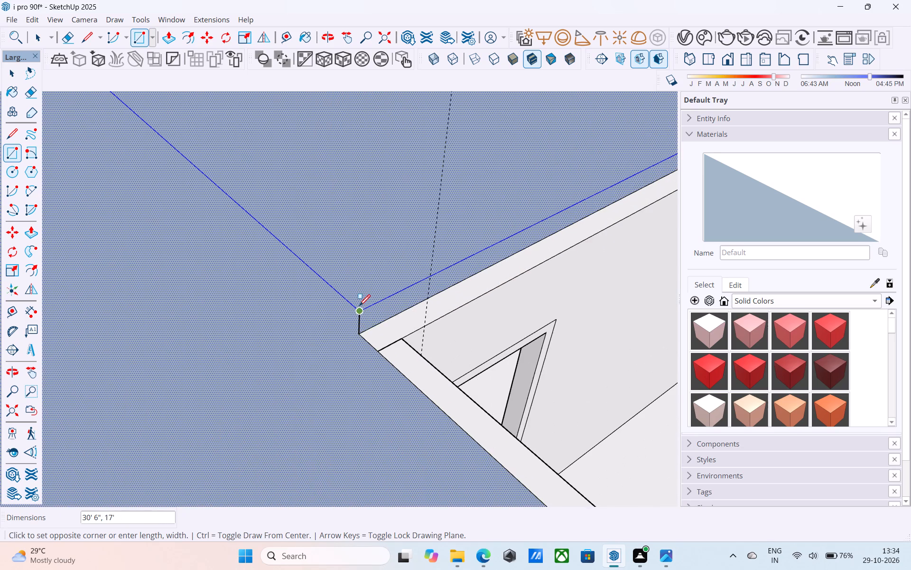
click(359, 307)
Draw a 6" vertical line joining the roof face's front outer corner to the raised rectangle's corner to close its side faces.
scroll(359, 307, down, 16)
scroll(428, 307, down, 1)
middle_drag(433, 306, 423, 226)
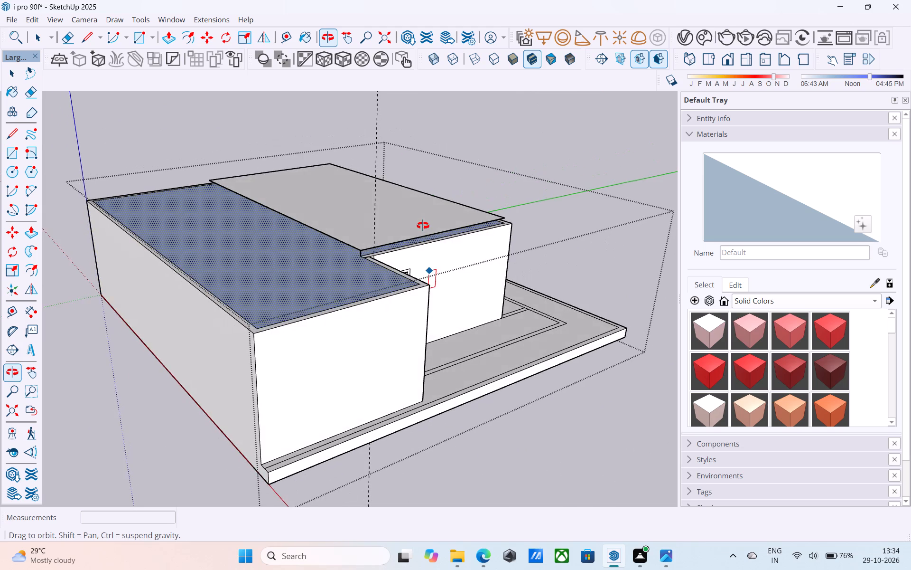
middle_drag(423, 226, 197, 241)
scroll(381, 187, up, 6)
scroll(479, 256, up, 1)
middle_drag(479, 256, 460, 234)
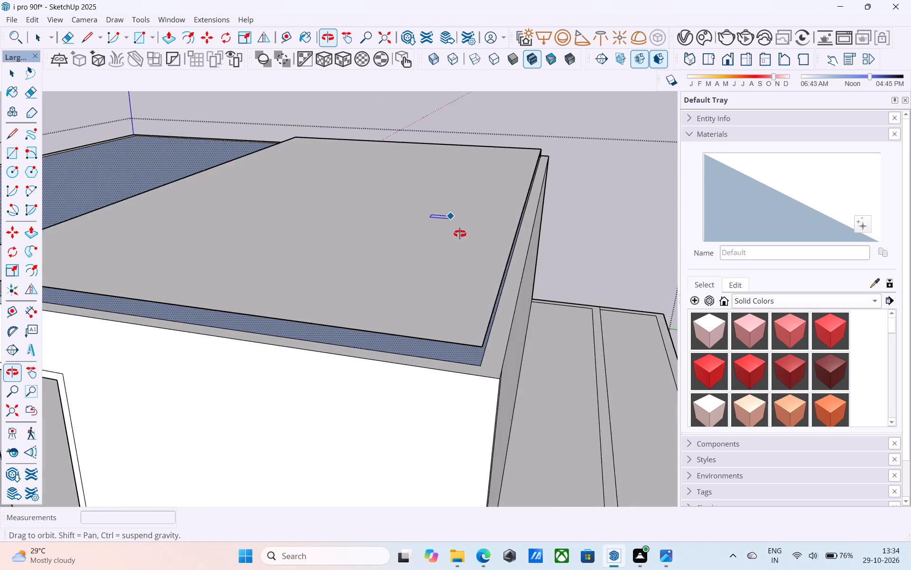
middle_drag(460, 234, 441, 234)
key(l)
scroll(371, 364, up, 4)
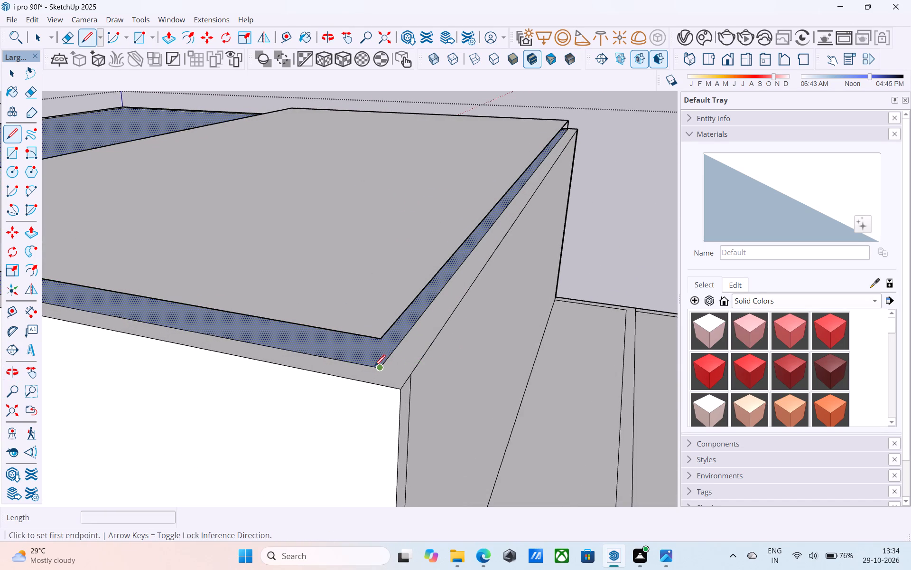
click(377, 368)
click(383, 340)
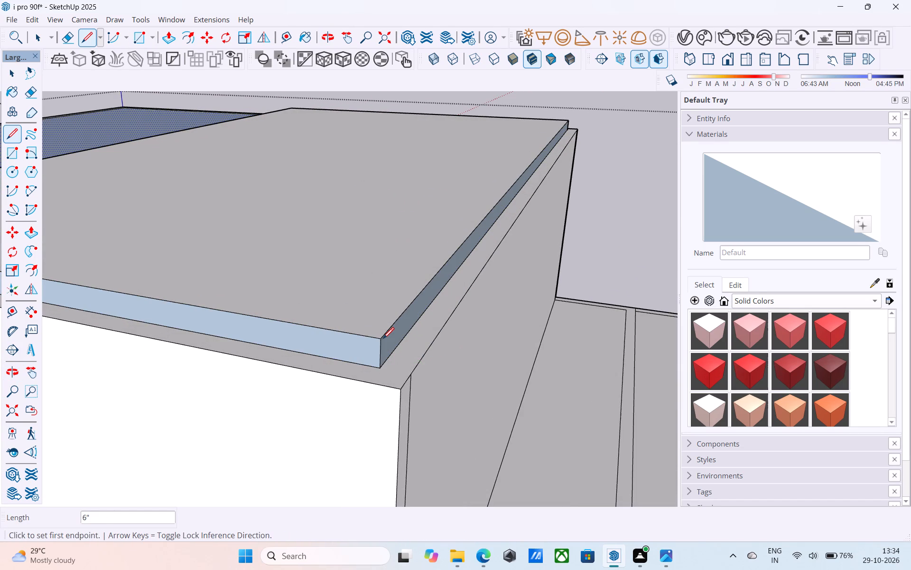
Reverse the raised roof slab's front edge face and the adjoining side edge face.
key(space)
scroll(383, 340, down, 4)
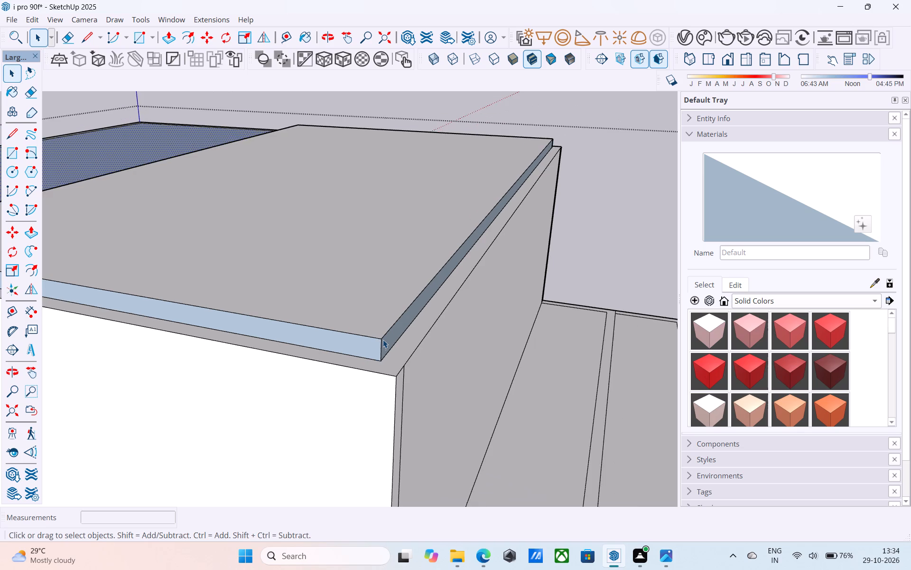
click(369, 338)
click(370, 346)
right_click(370, 346)
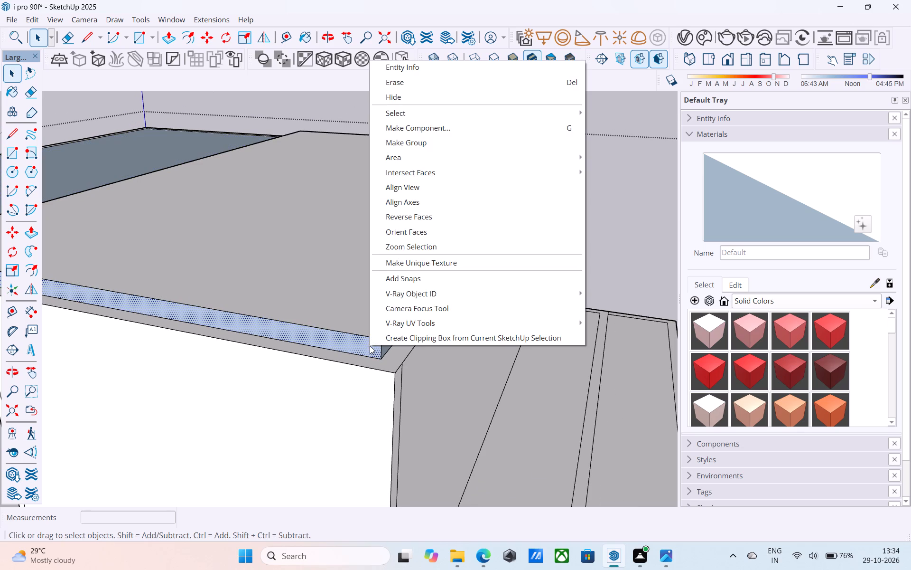
click(404, 221)
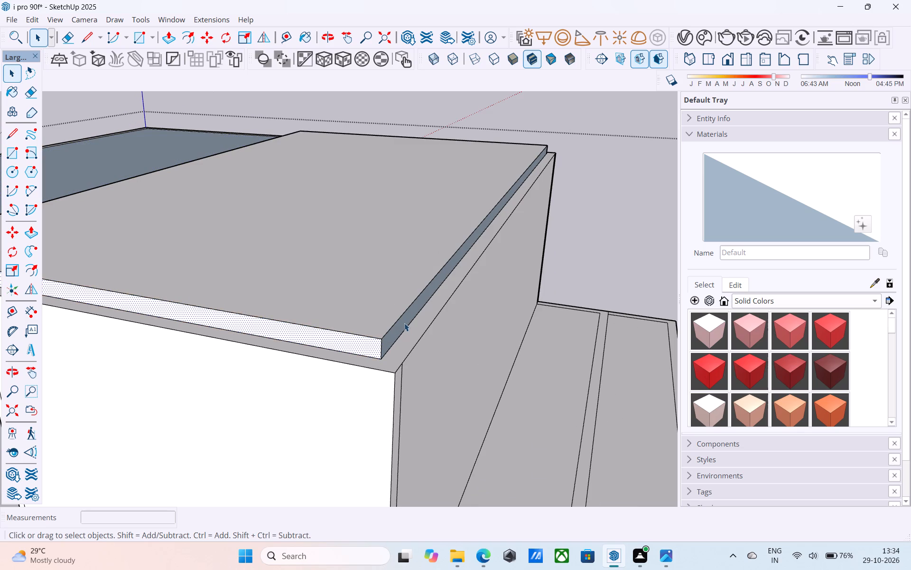
click(403, 322)
right_click(403, 322)
click(446, 199)
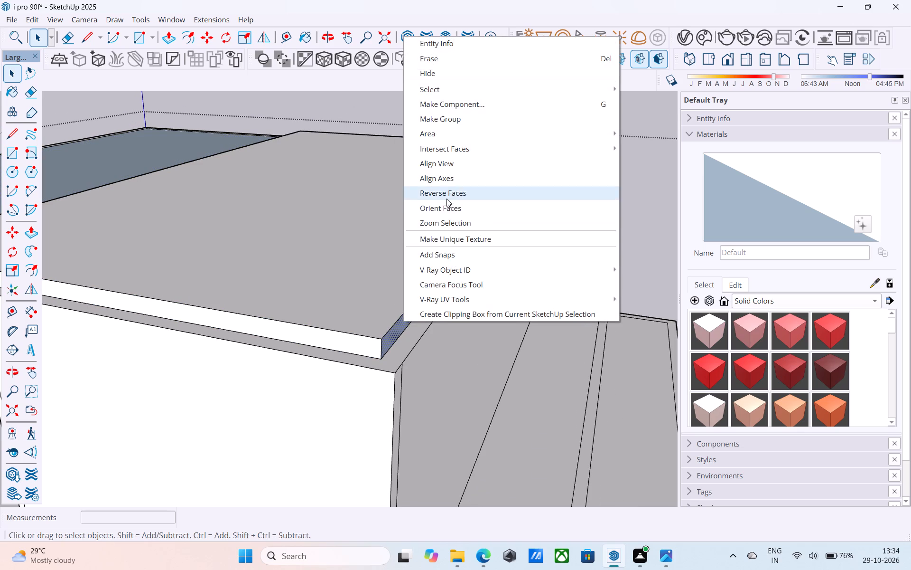
scroll(446, 210, down, 6)
middle_drag(223, 339, 760, 346)
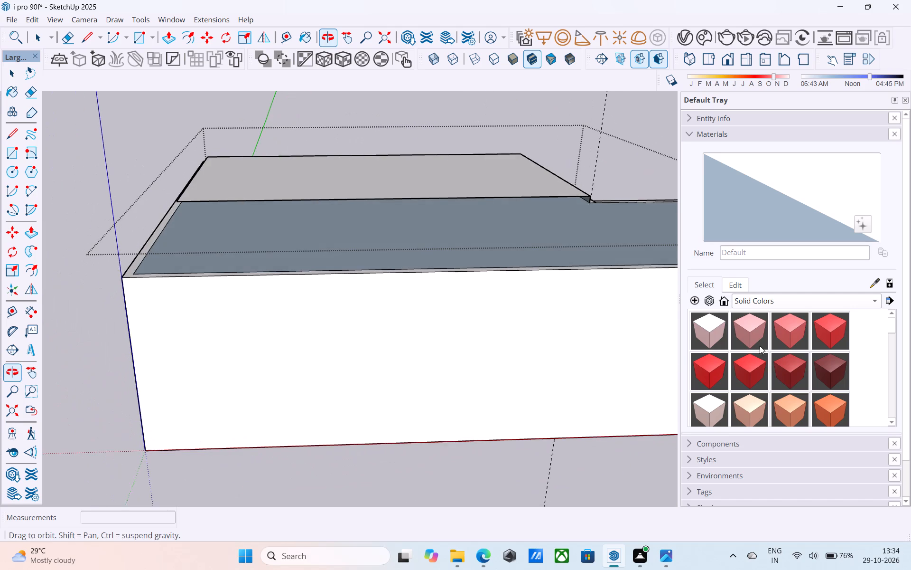
middle_drag(184, 219, 378, 263)
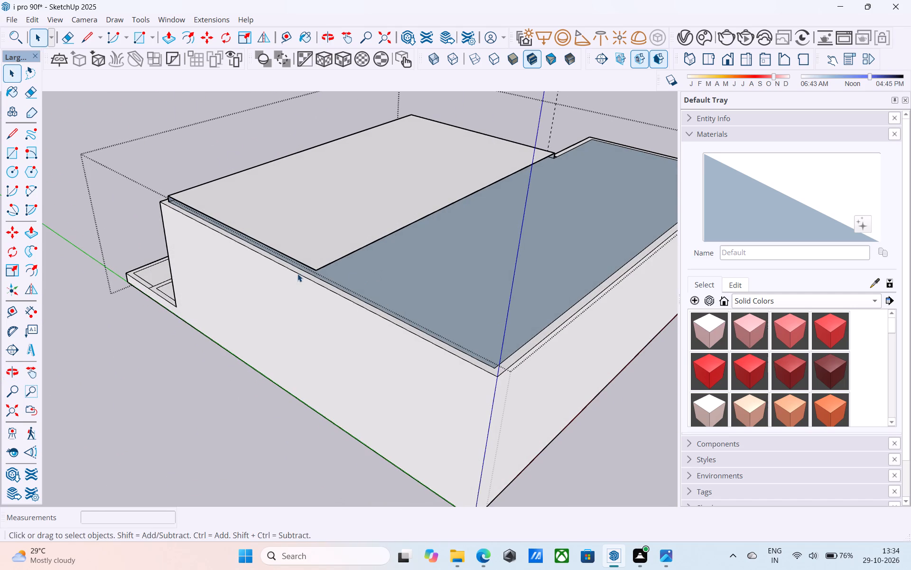
Draw a 6" vertical line from the raised roof slab's inner corner down to the roof face beside the green-axis wall.
middle_drag(293, 277, 282, 283)
scroll(288, 285, up, 13)
key(l)
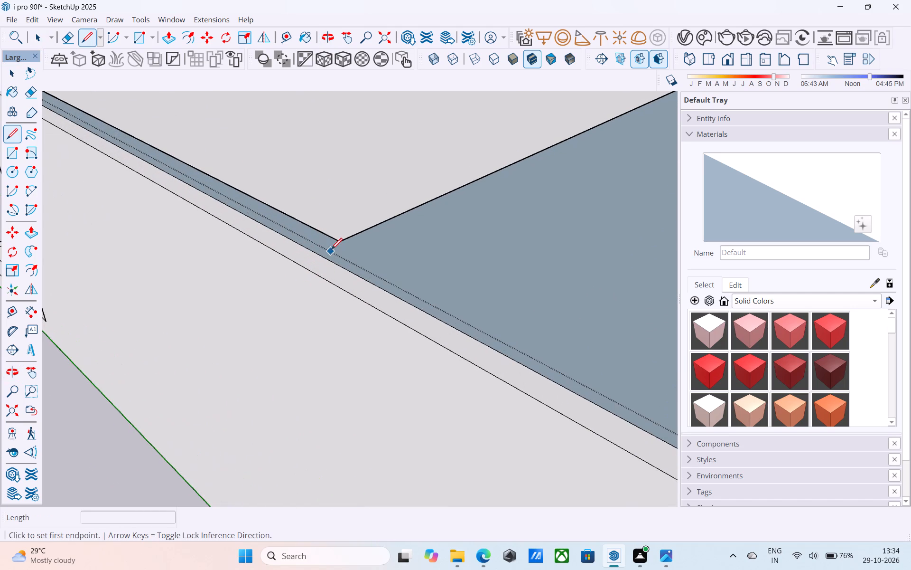
click(337, 240)
click(341, 262)
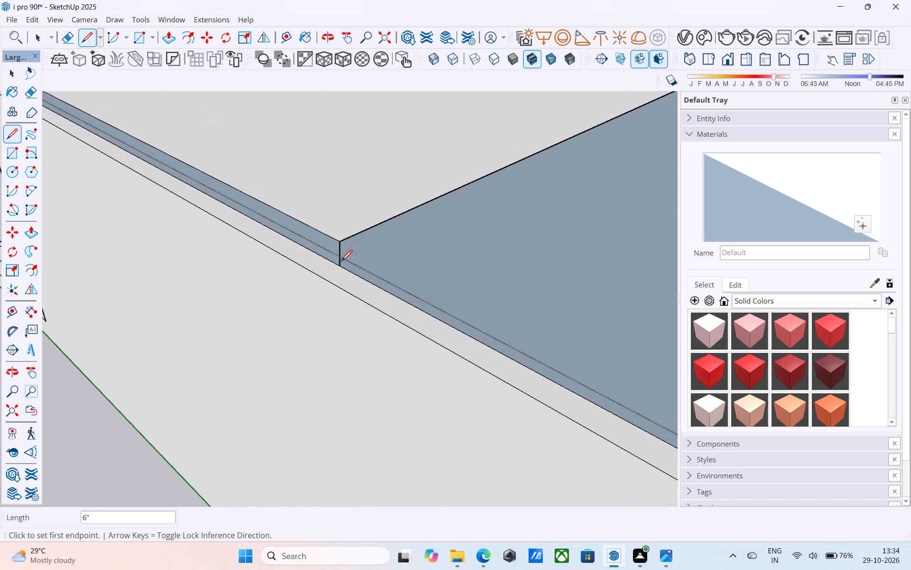
Draw a 30' 6" line along the raised slab's base between its two inner corners to close the long side face.
click(340, 270)
scroll(287, 306, down, 5)
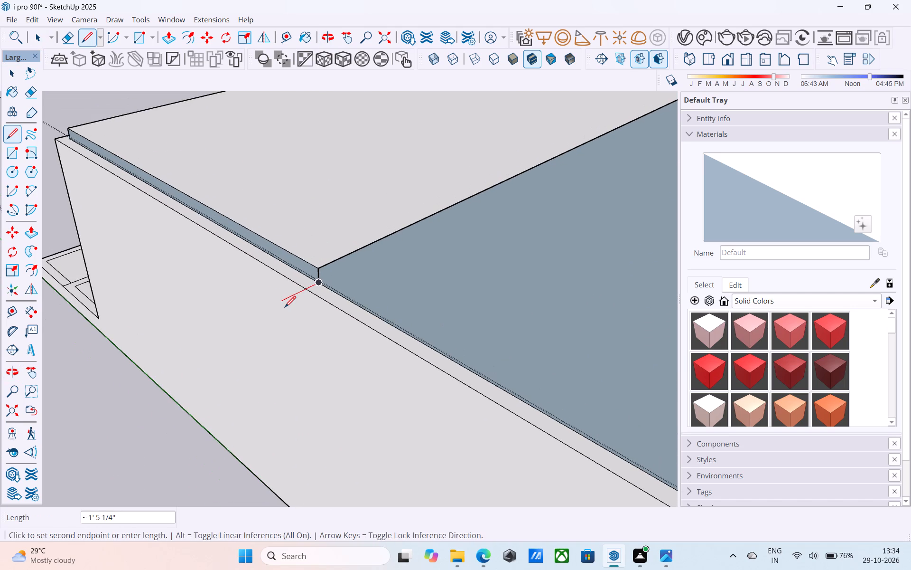
scroll(285, 308, down, 6)
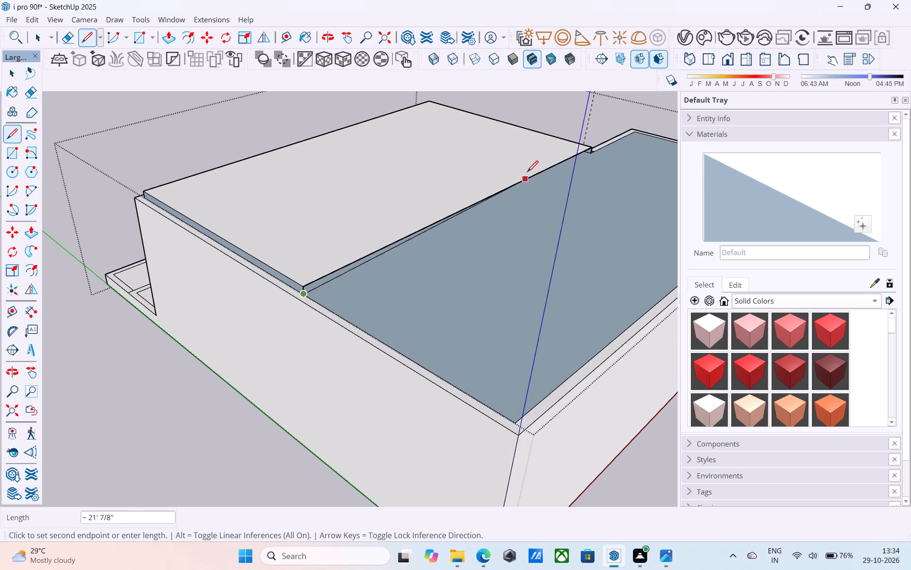
scroll(578, 161, up, 7)
click(600, 150)
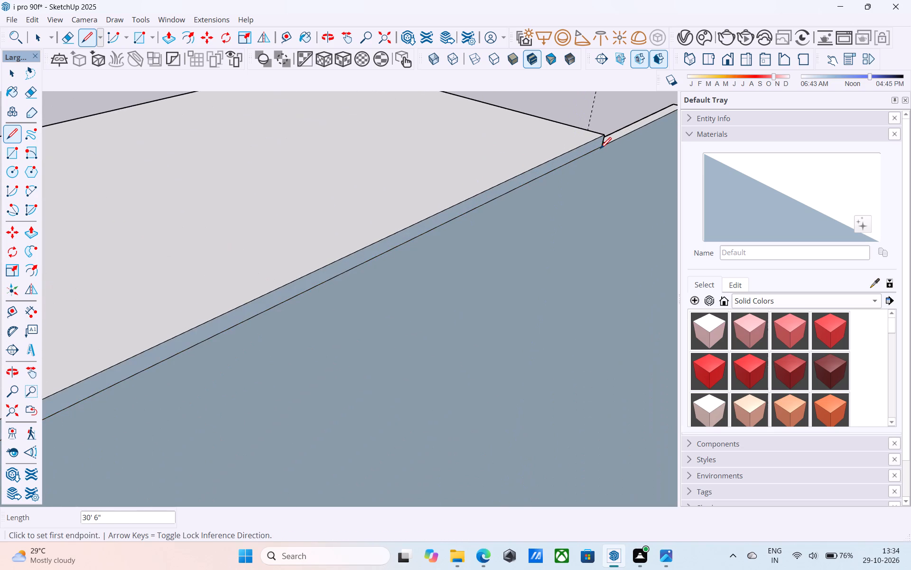
scroll(600, 151, down, 6)
key(space)
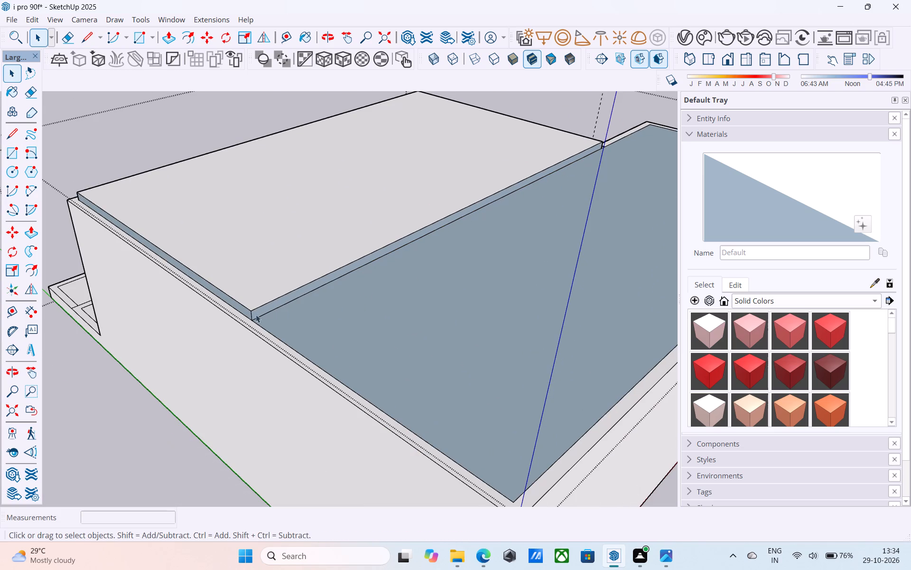
Reverse the raised slab's side face along the green-axis wall and its long inner side face.
scroll(242, 314, up, 6)
click(244, 308)
right_click(244, 308)
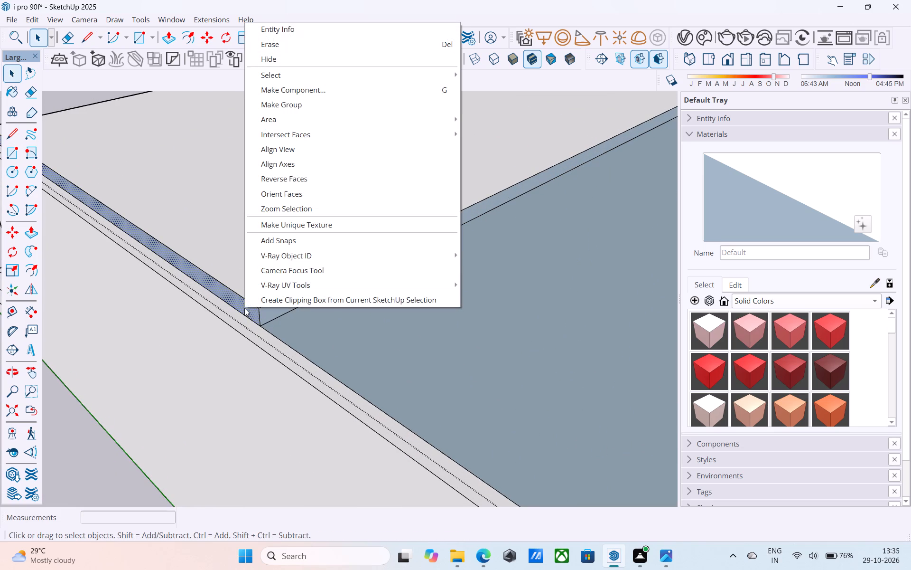
click(283, 181)
click(284, 302)
right_click(284, 302)
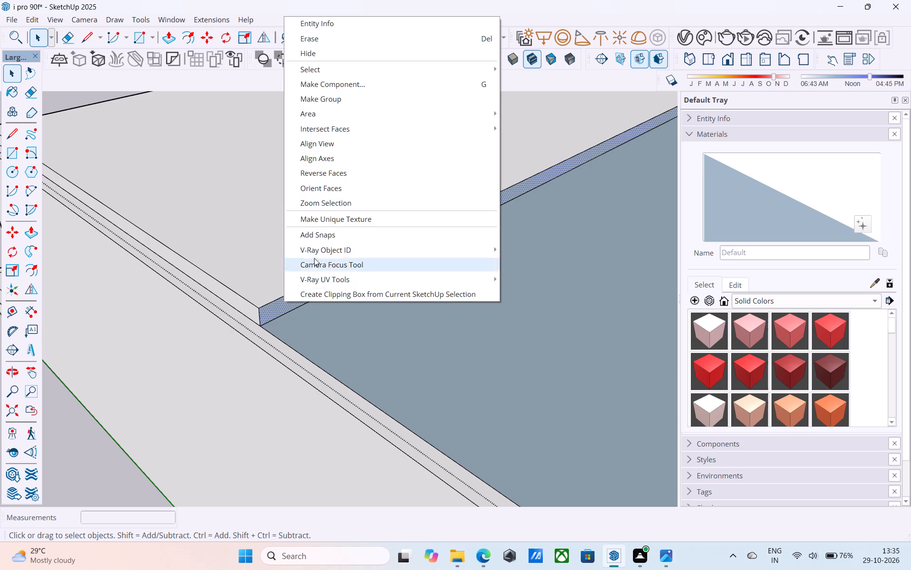
click(356, 176)
scroll(353, 203, down, 3)
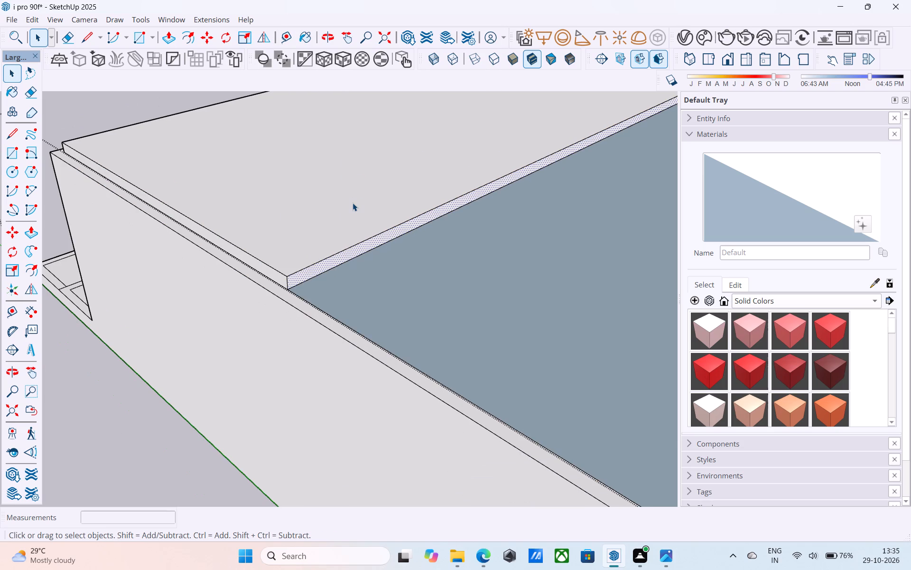
Push/Pull the slab's edge face along the green-axis wall outward 6", flush with the wall's outer face.
click(262, 272)
key(p)
click(262, 271)
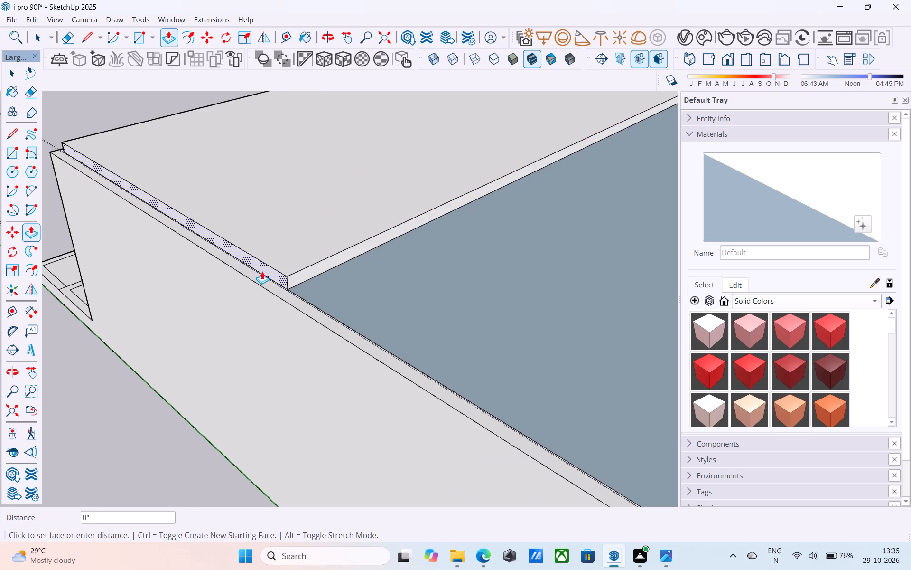
click(259, 294)
scroll(259, 294, down, 6)
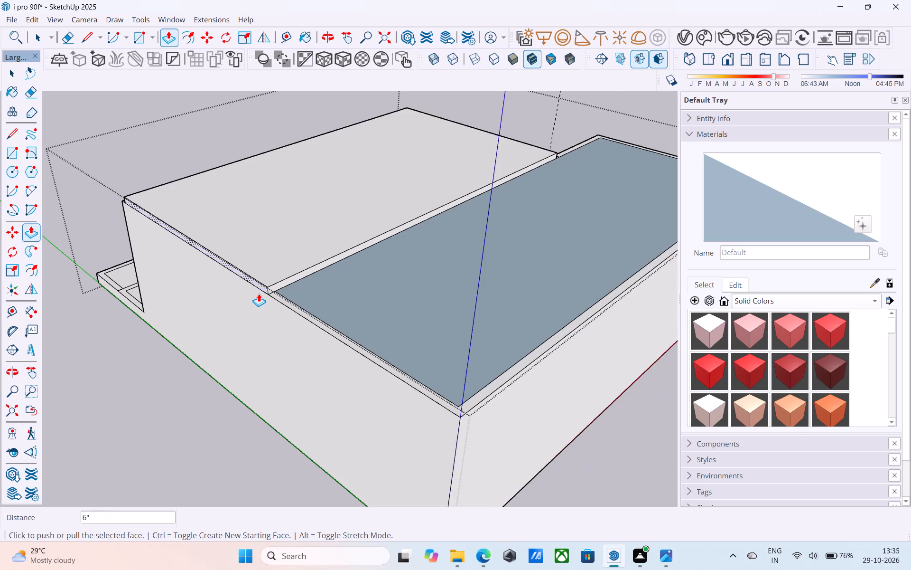
scroll(259, 294, down, 5)
middle_drag(247, 264, 242, 237)
key(space)
Push/Pull the slab's long inner side face across the uncovered roof to the red-axis wall, plus 6" to its outer face.
scroll(264, 278, up, 14)
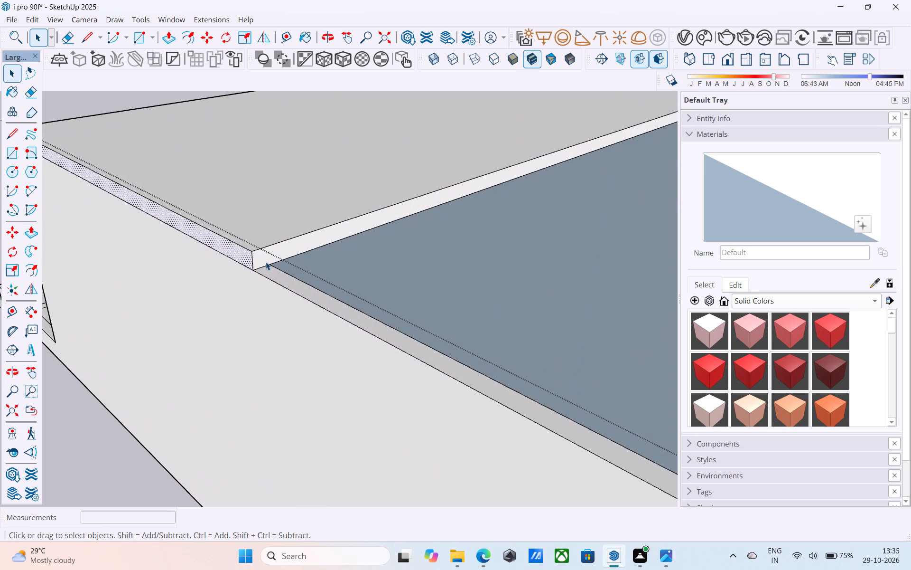
click(266, 262)
key(p)
click(266, 262)
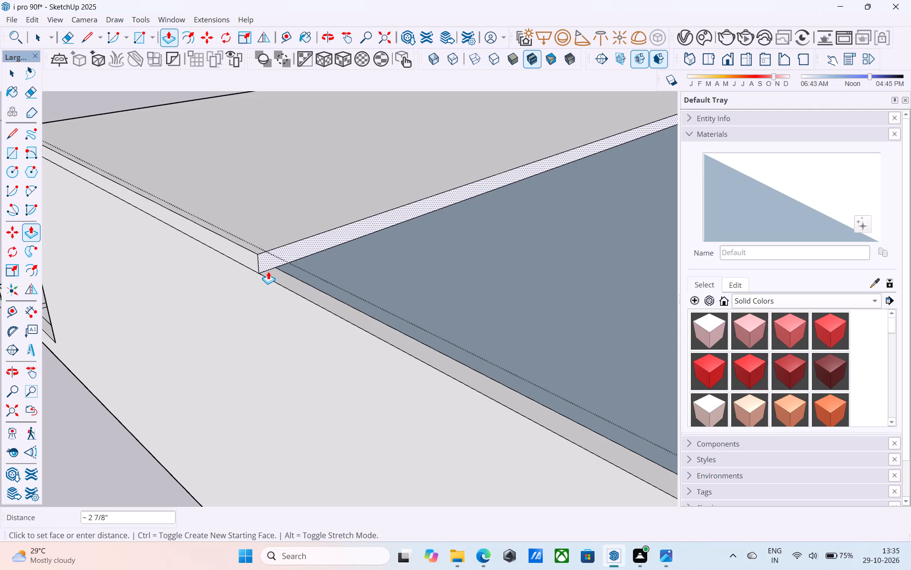
scroll(268, 271, down, 3)
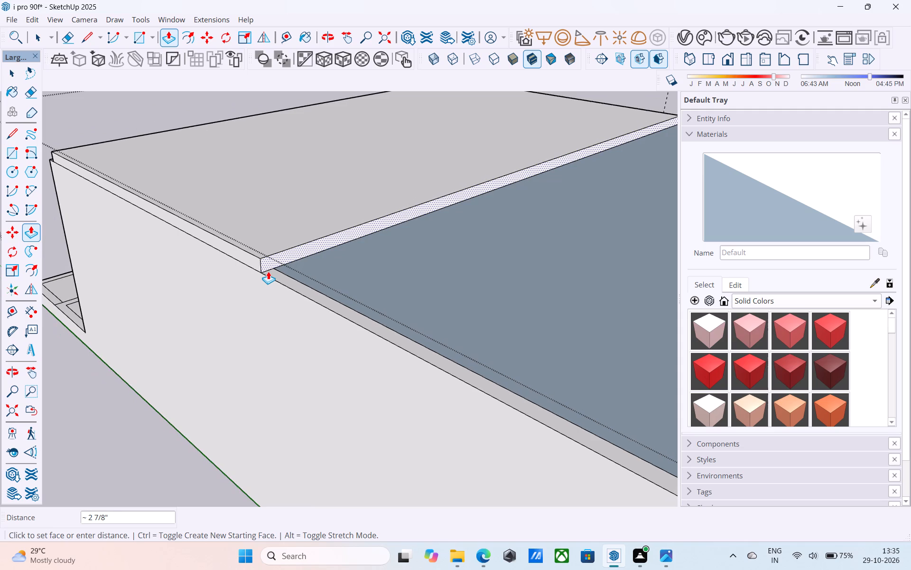
scroll(213, 274, down, 5)
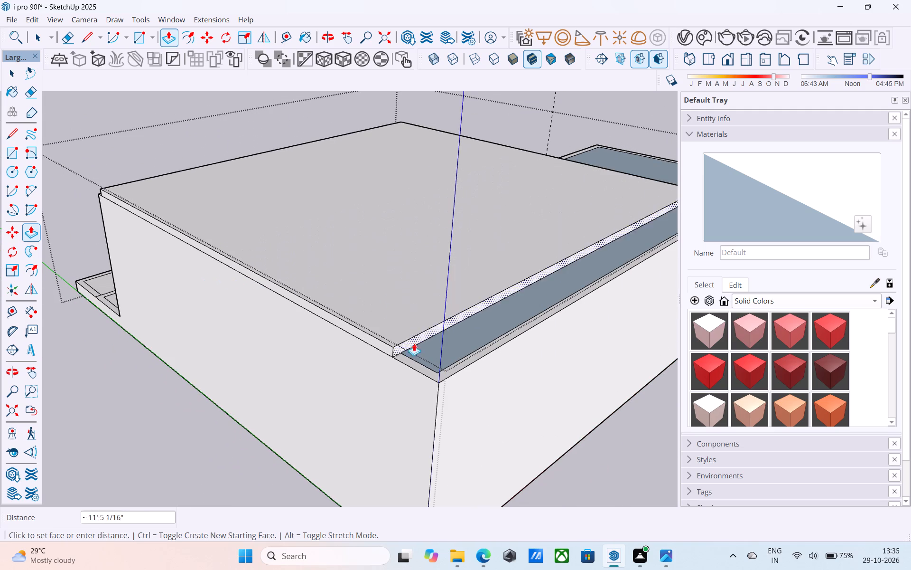
click(439, 391)
click(433, 371)
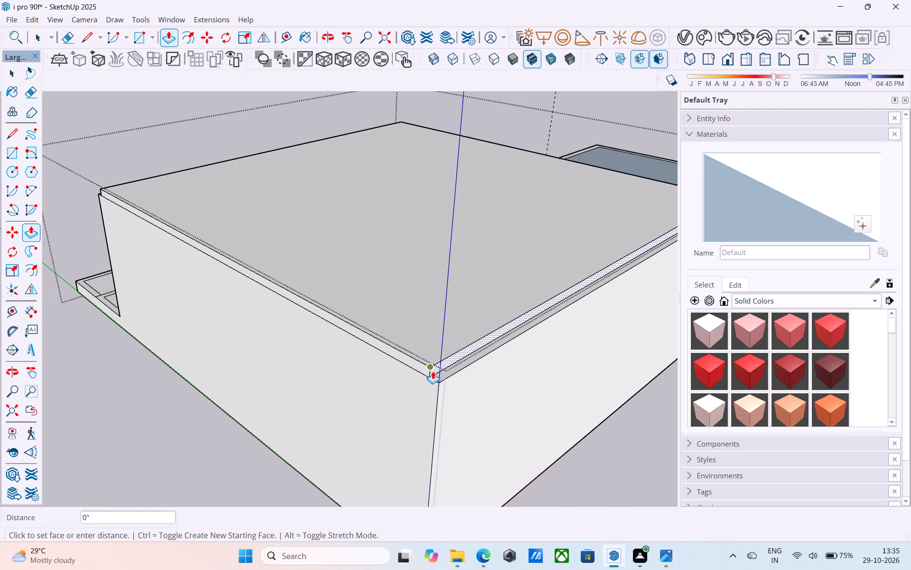
click(435, 395)
scroll(436, 391, down, 2)
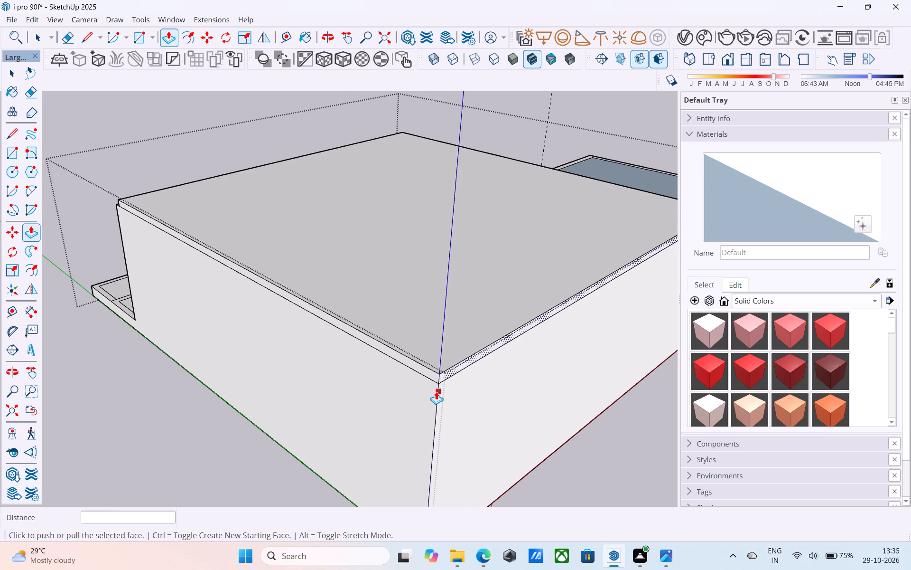
scroll(436, 391, down, 3)
Push/Pull the slab's opposite edge face, above the plain wall facing the wide plinth, outward 6" flush with the wall.
middle_drag(432, 386, 446, 368)
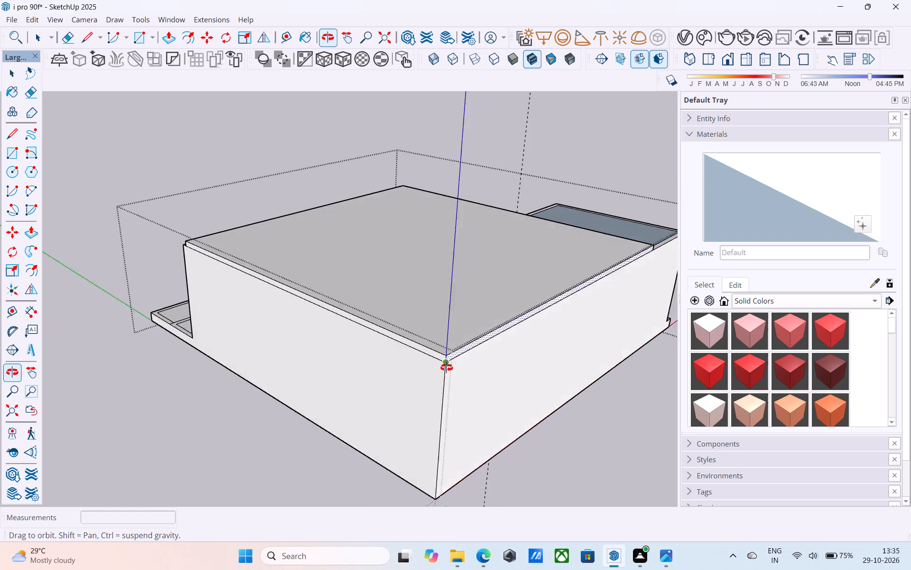
middle_drag(446, 368, 185, 354)
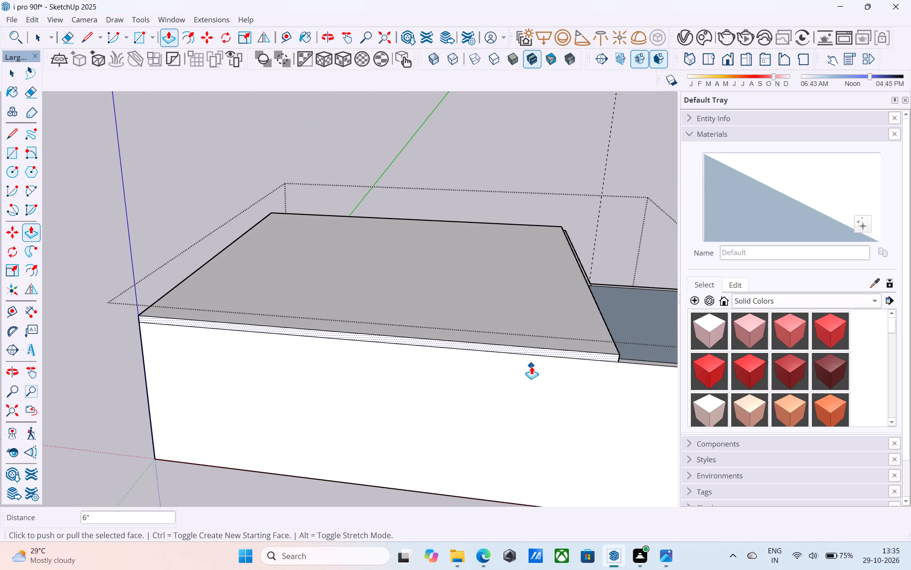
middle_drag(530, 365, 242, 366)
middle_drag(497, 360, 469, 362)
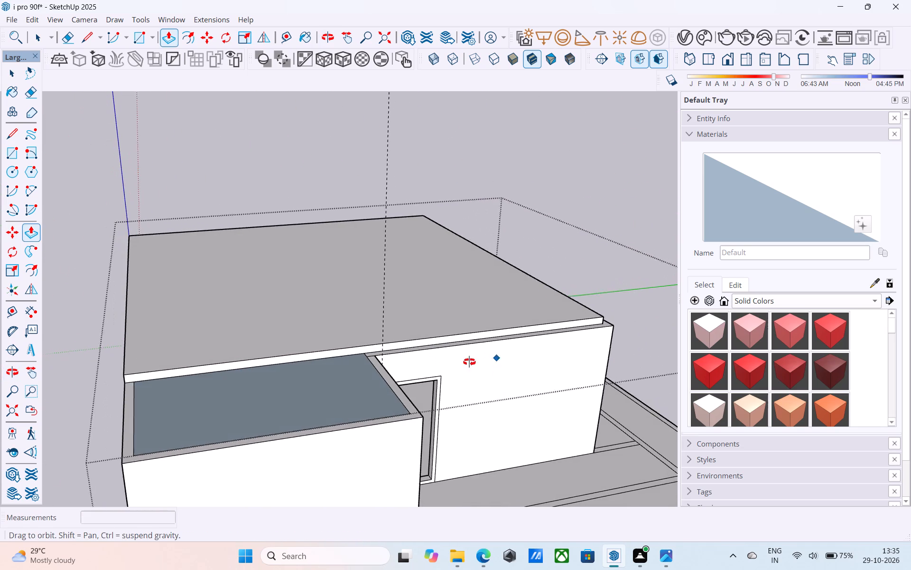
middle_drag(469, 362, 199, 367)
middle_drag(223, 360, 261, 350)
scroll(261, 350, up, 7)
key(space)
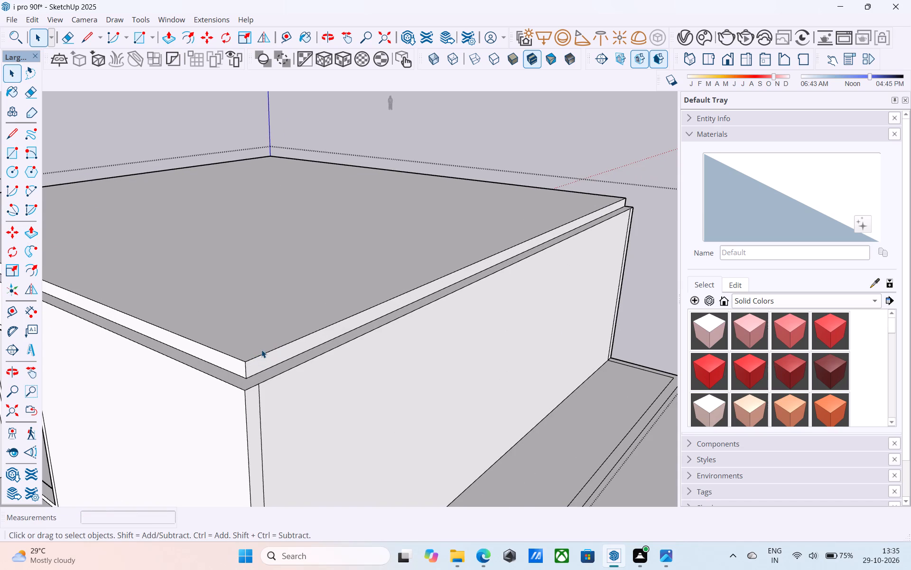
click(267, 361)
key(p)
click(267, 361)
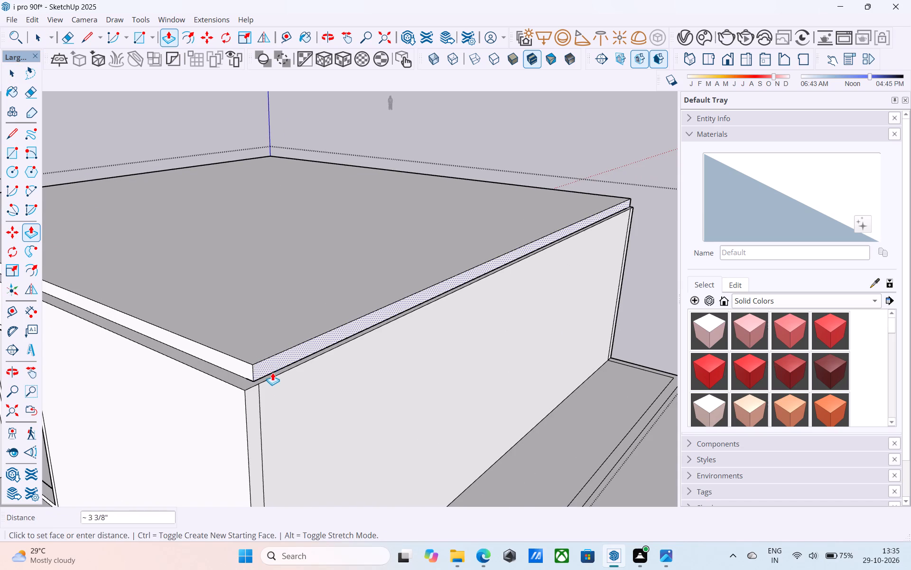
click(274, 380)
scroll(382, 364, down, 6)
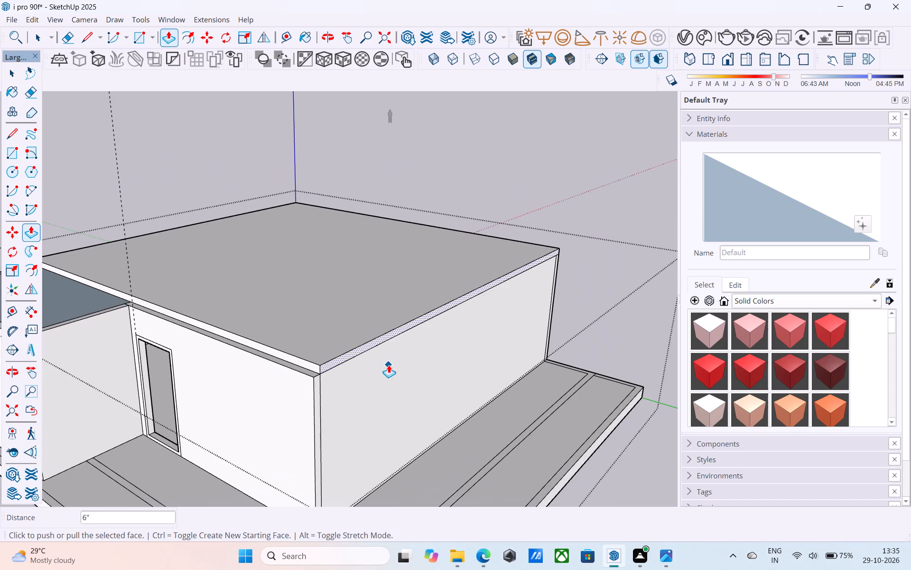
key(space)
Push/Pull the slab's edge face above the door wall outward 6", flush with that wall.
scroll(403, 362, down, 5)
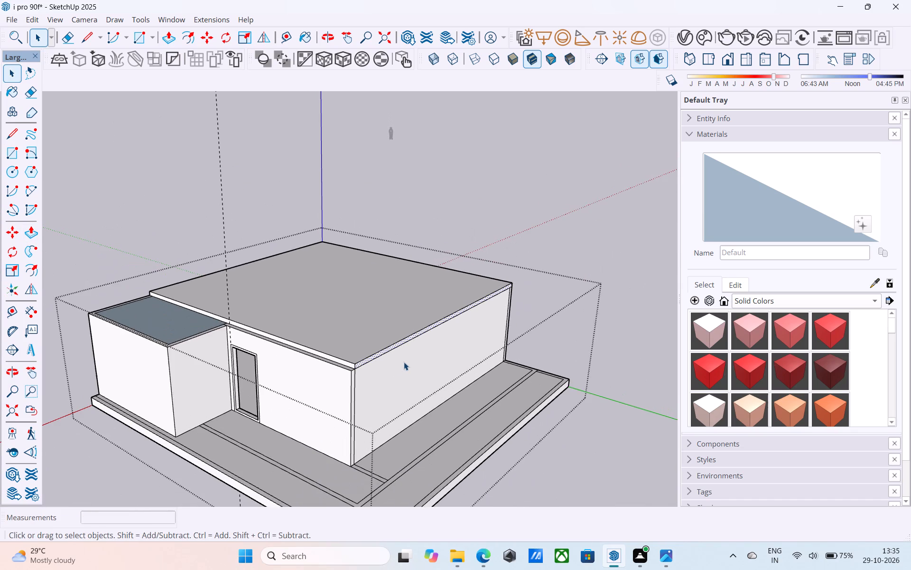
scroll(335, 362, up, 5)
click(335, 361)
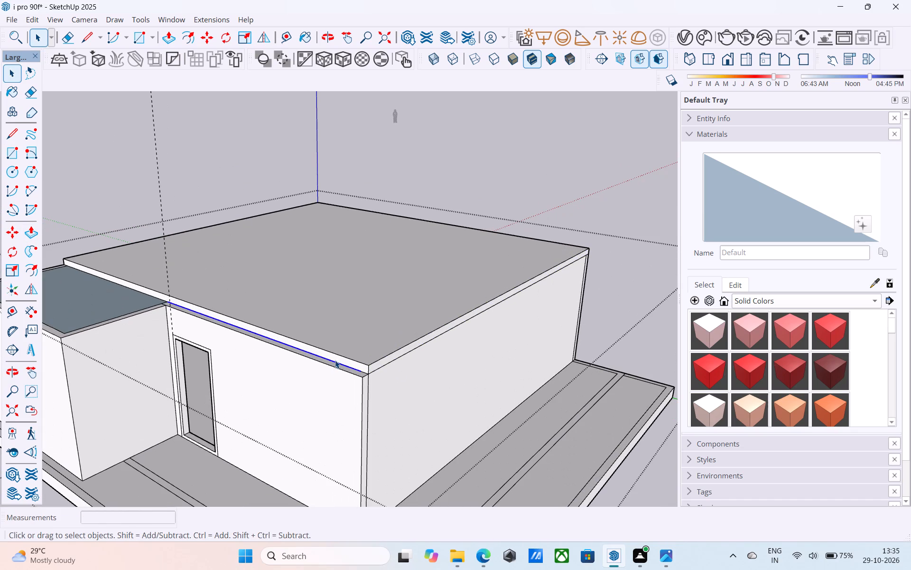
click(335, 357)
key(p)
click(335, 357)
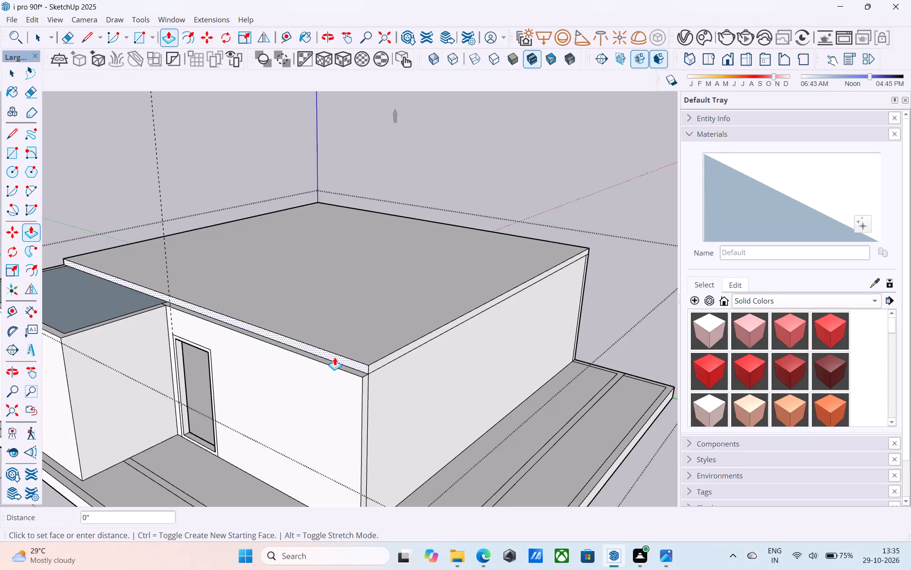
click(333, 375)
Push/Pull the slab's door-side edge face outward 7' over the projecting wing, plus 6" to the wing's outer wall face.
scroll(333, 375, down, 5)
middle_drag(333, 375, 345, 370)
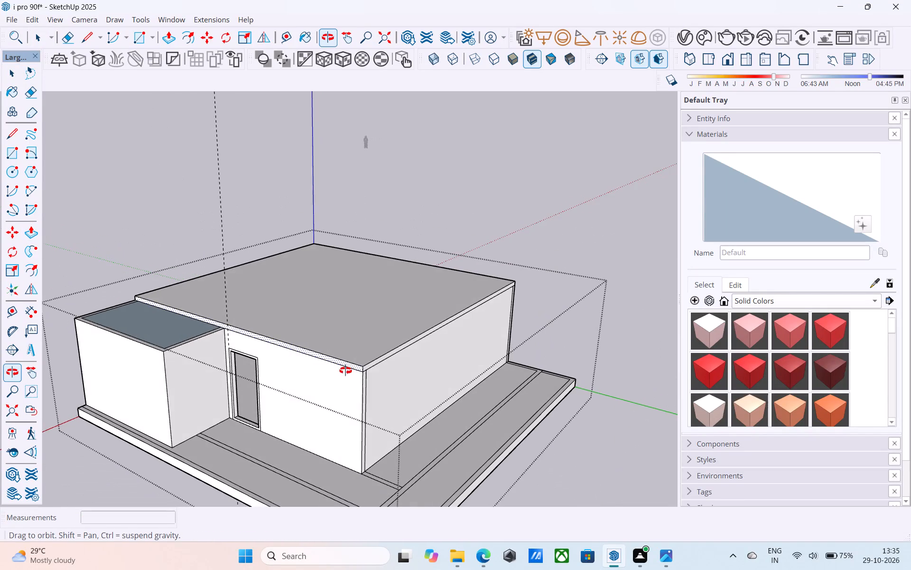
middle_drag(345, 370, 376, 375)
middle_drag(345, 369, 377, 382)
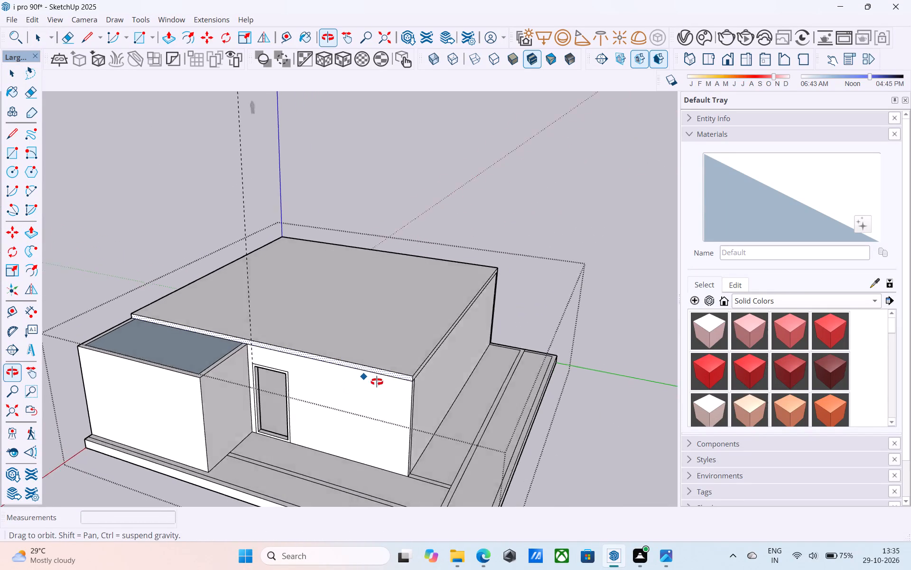
middle_drag(377, 382, 400, 382)
middle_drag(270, 360, 308, 368)
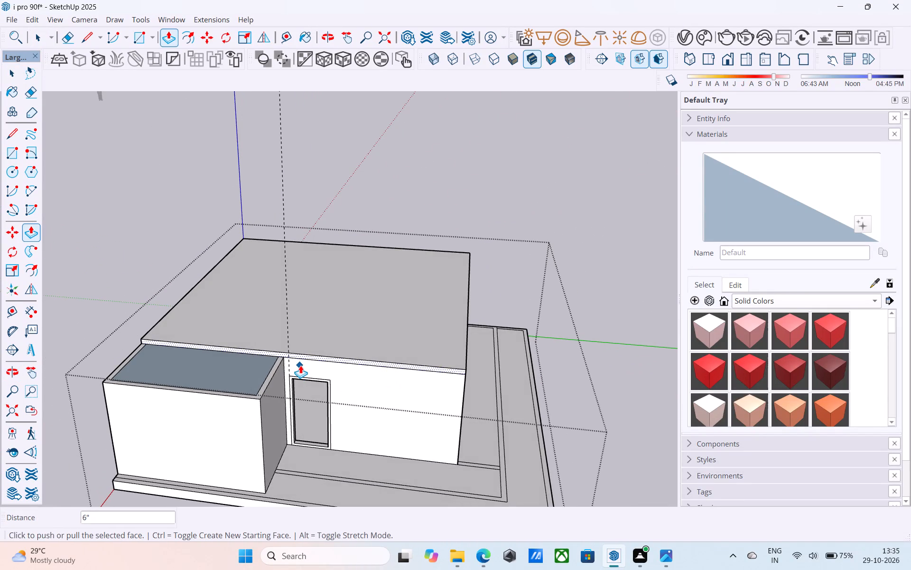
scroll(300, 365, up, 3)
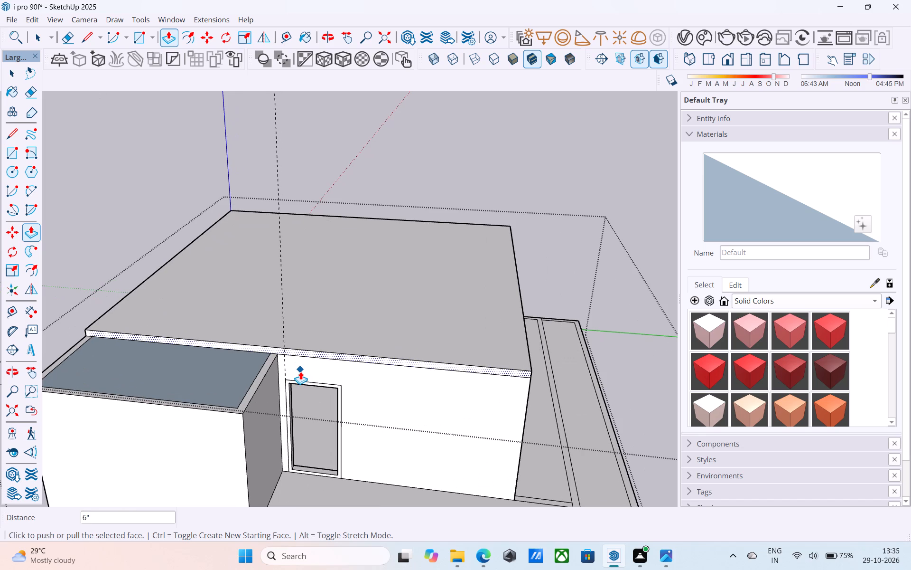
scroll(300, 371, up, 6)
key(space)
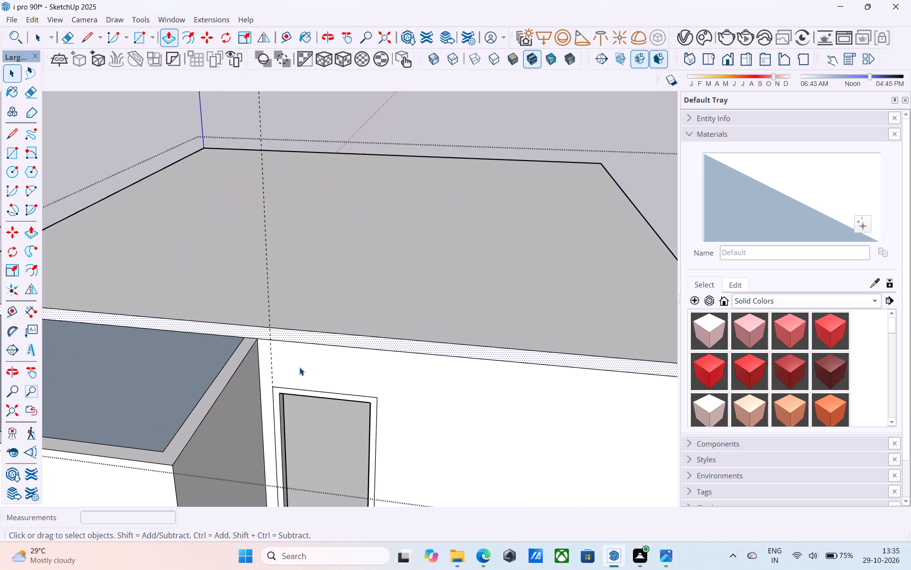
key(p)
click(279, 330)
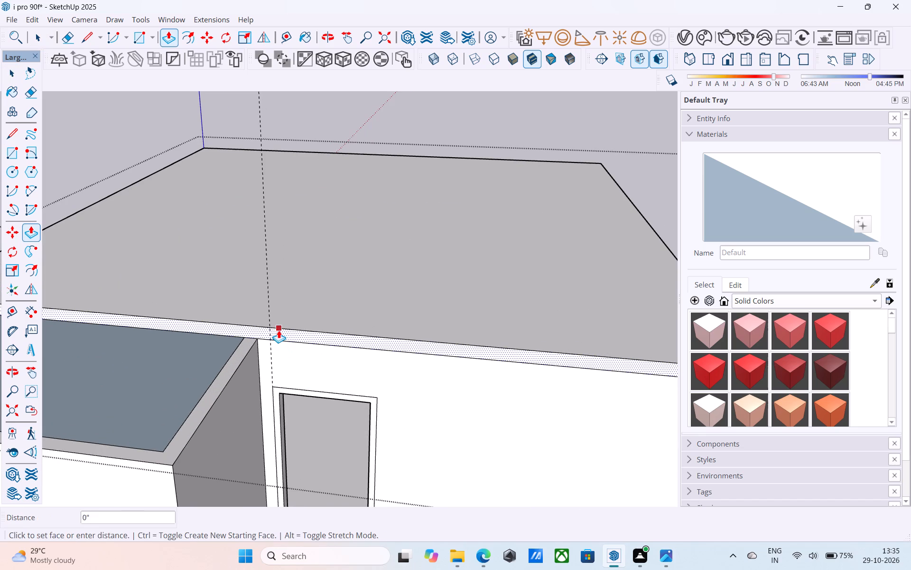
scroll(279, 330, down, 4)
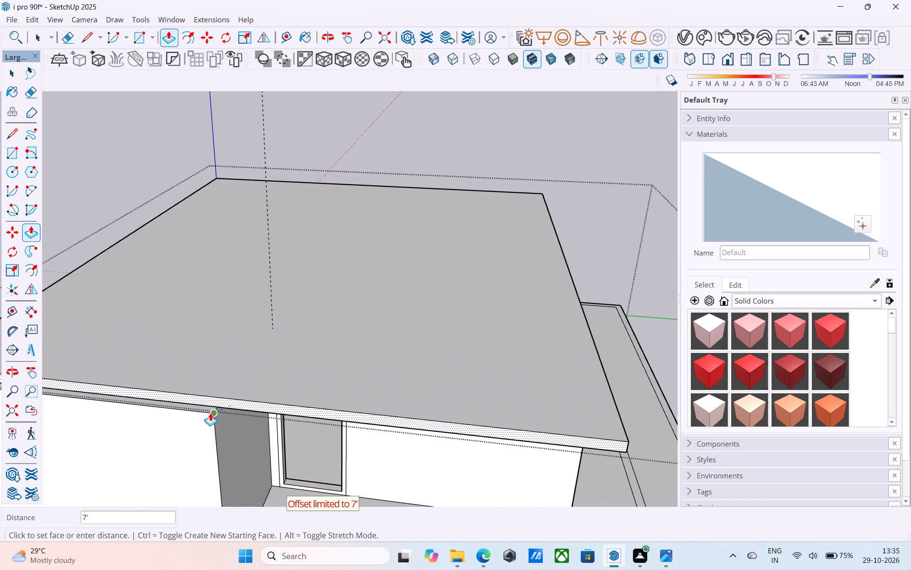
click(210, 413)
click(205, 403)
click(205, 420)
scroll(206, 425, down, 9)
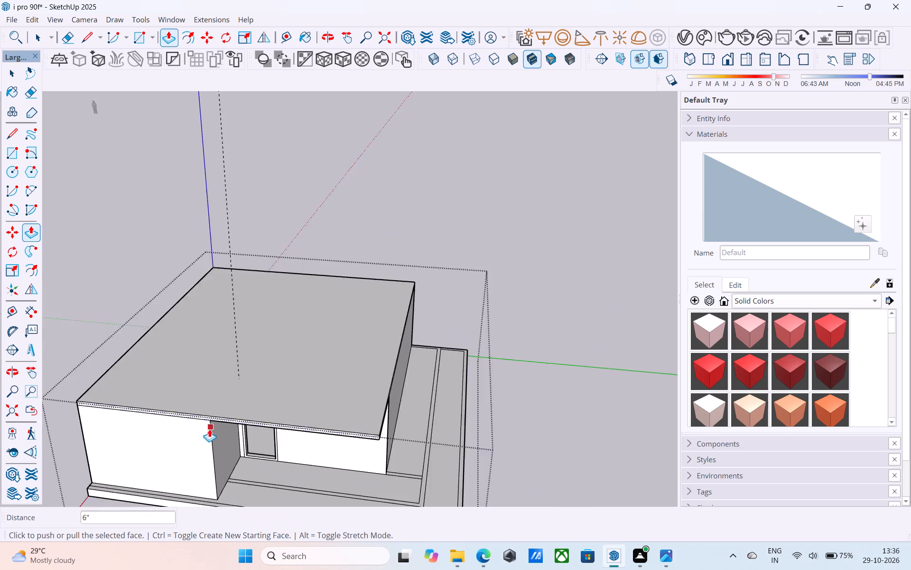
middle_drag(208, 427, 305, 365)
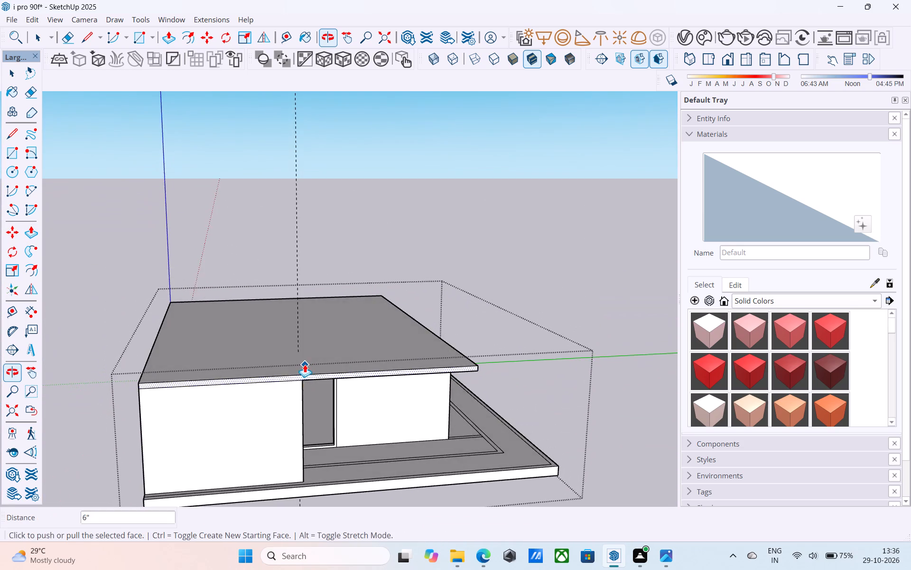
Examine the completed roof slab from above, from below and along the door wall.
scroll(305, 364, down, 5)
middle_drag(293, 359, 273, 345)
middle_drag(324, 355, 299, 343)
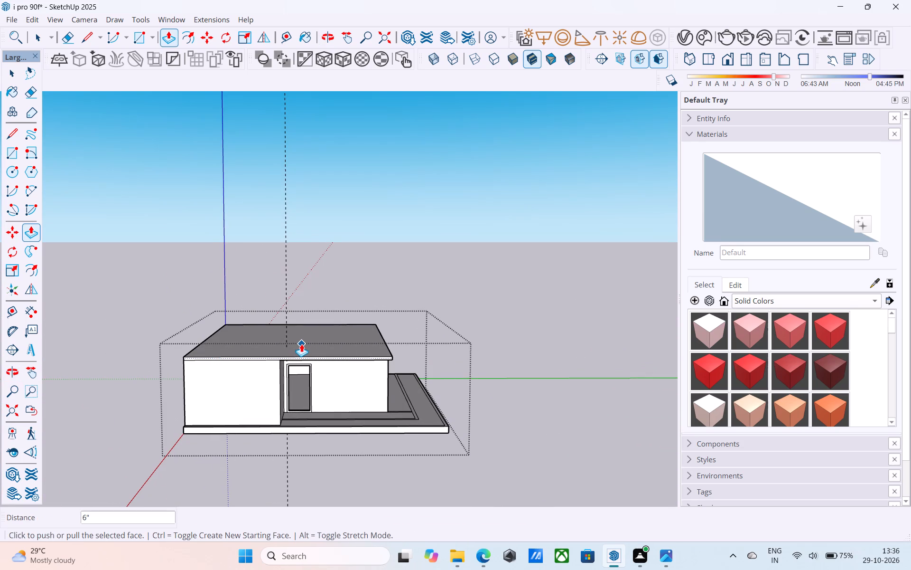
scroll(301, 344, up, 4)
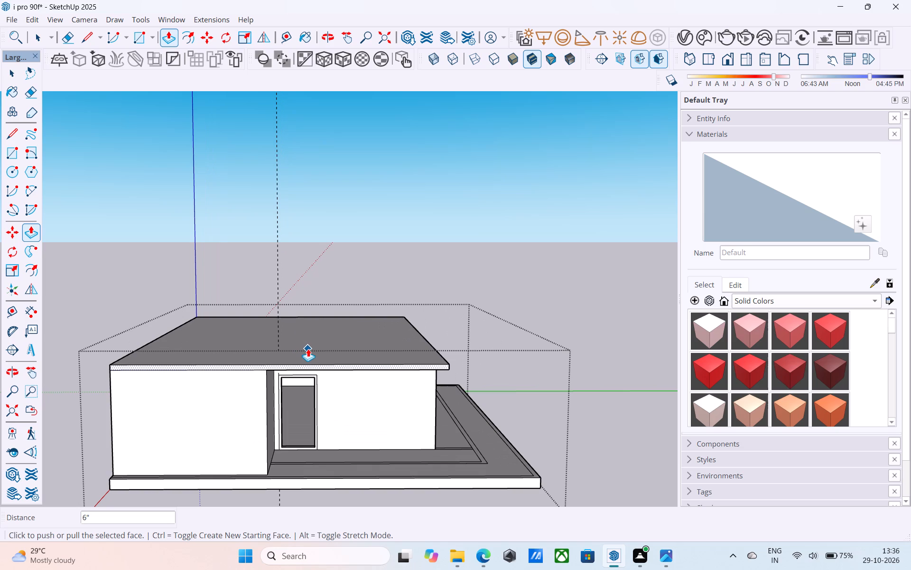
scroll(308, 349, up, 1)
middle_drag(305, 348, 296, 345)
scroll(337, 332, down, 4)
middle_drag(336, 336, 372, 235)
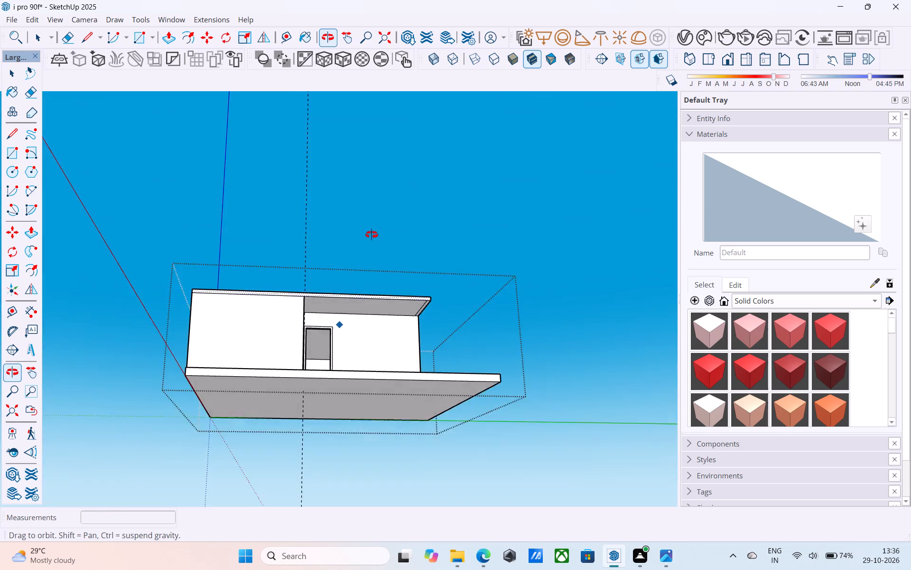
middle_drag(372, 235, 366, 313)
middle_drag(359, 313, 344, 307)
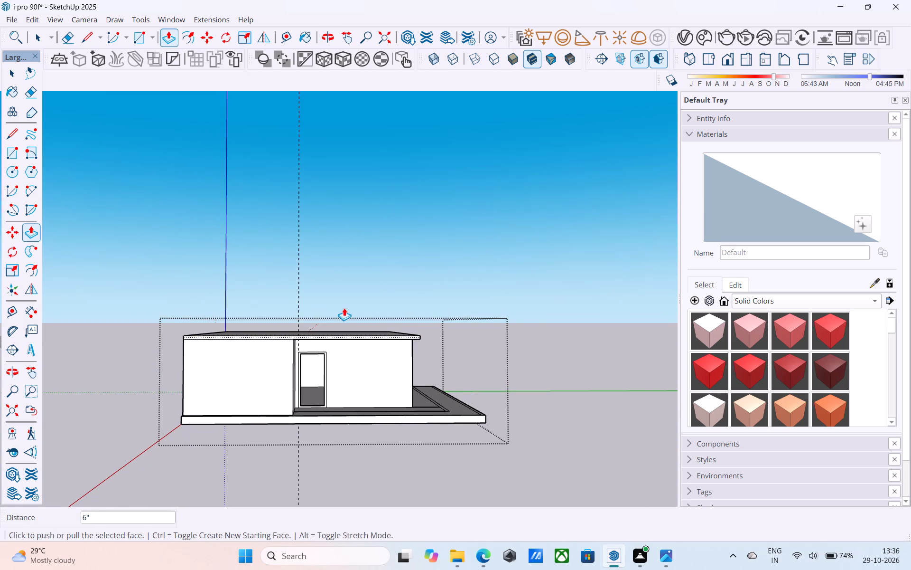
scroll(344, 308, up, 4)
Save the model.
key(space)
key(ctrl+s)
Push/Pull the roof slab's top face upward 6".
scroll(344, 308, down, 4)
middle_drag(344, 309, 346, 327)
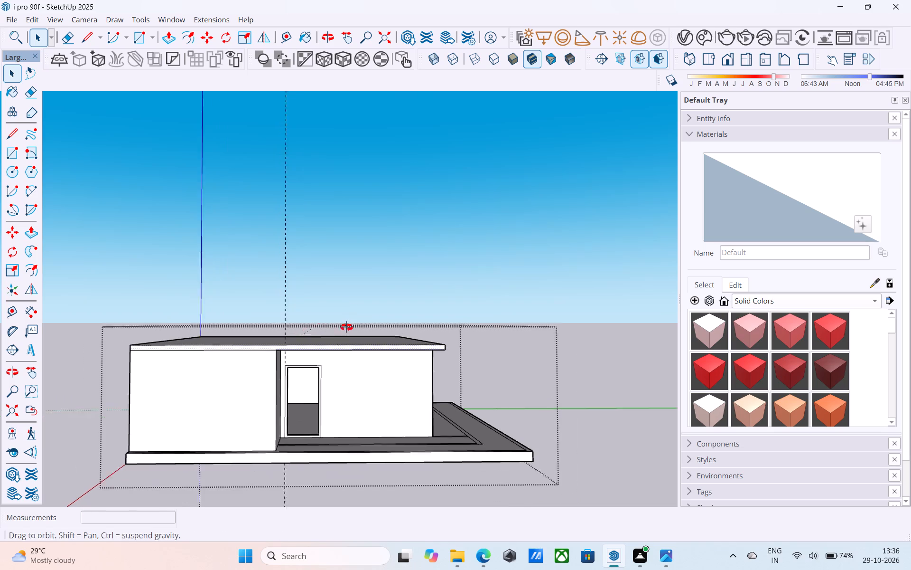
middle_drag(346, 327, 282, 348)
scroll(281, 349, up, 4)
click(281, 349)
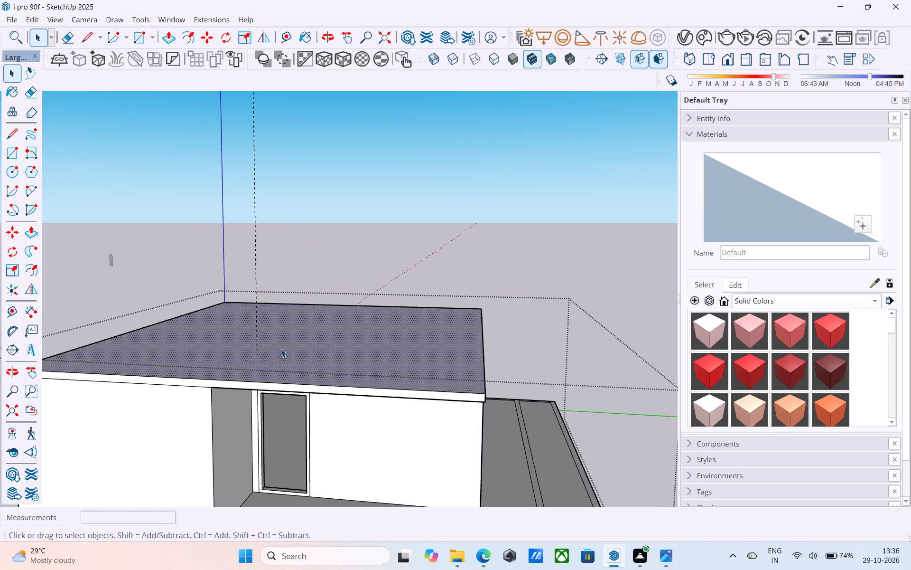
key(p)
click(275, 350)
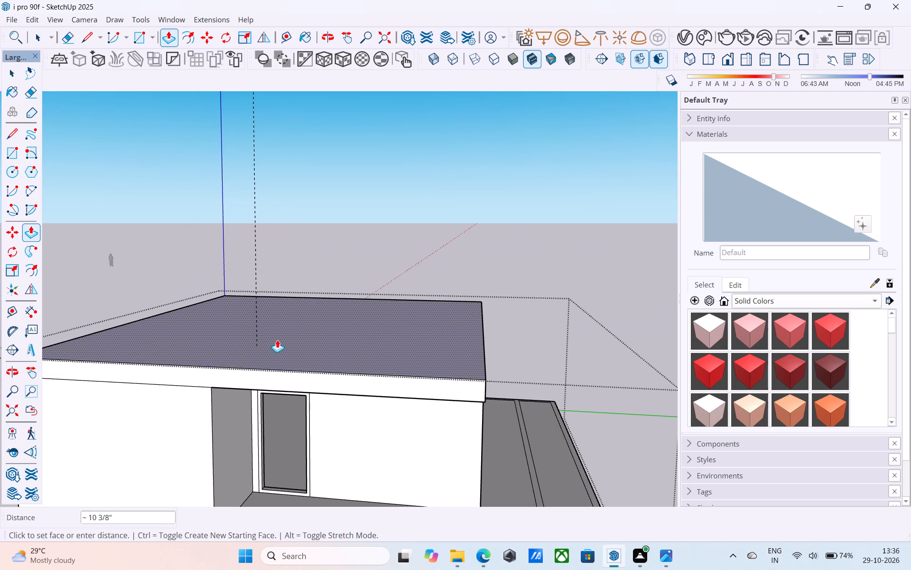
text(6")
key(Return)
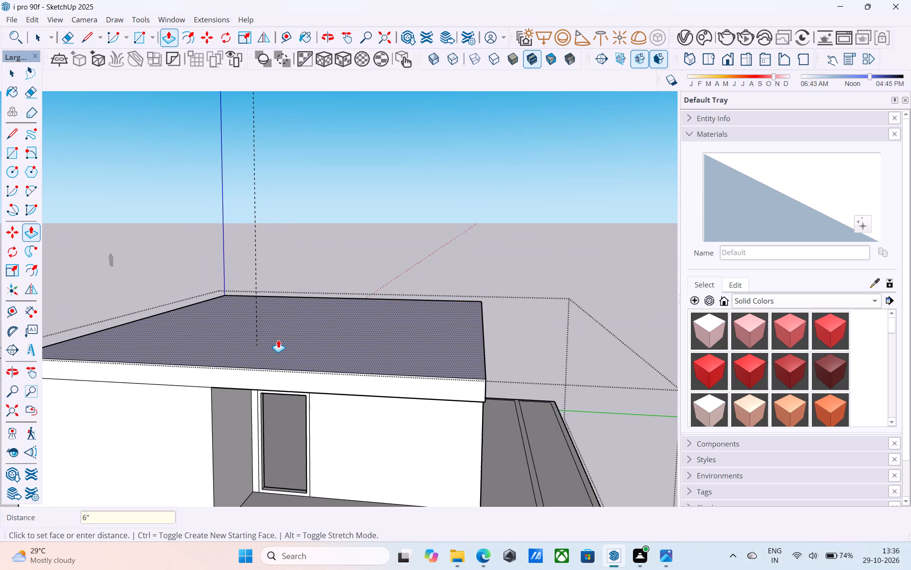
key(space)
Erase the stray edge crossing the roof overhang's underside near its outer end, beyond the door wall.
scroll(288, 351, down, 6)
middle_drag(316, 357, 325, 310)
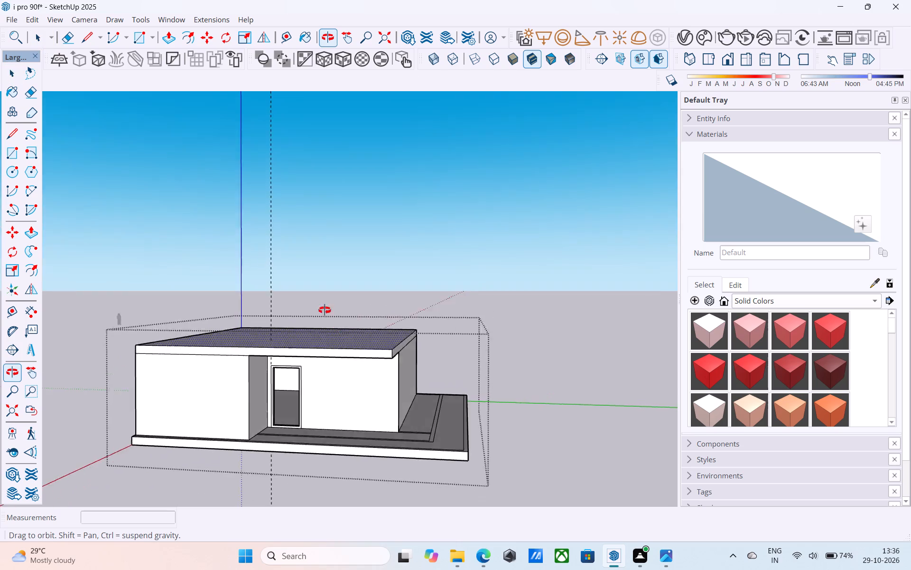
middle_drag(325, 310, 357, 178)
scroll(407, 244, up, 9)
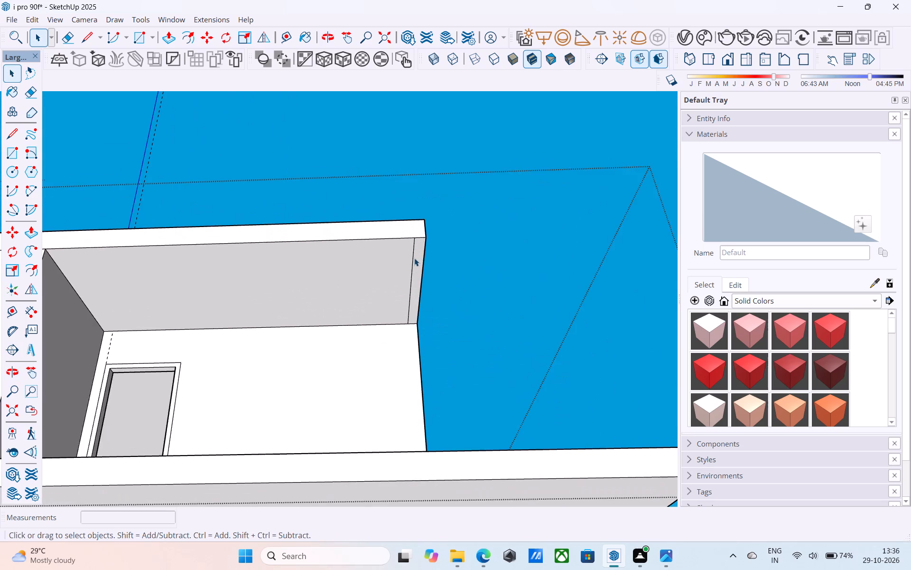
scroll(414, 258, up, 4)
key(e)
drag(414, 258, 410, 255)
Examine the thickened roof slab and its overhang above the door wall from several angles.
scroll(409, 248, down, 6)
middle_drag(409, 248, 353, 425)
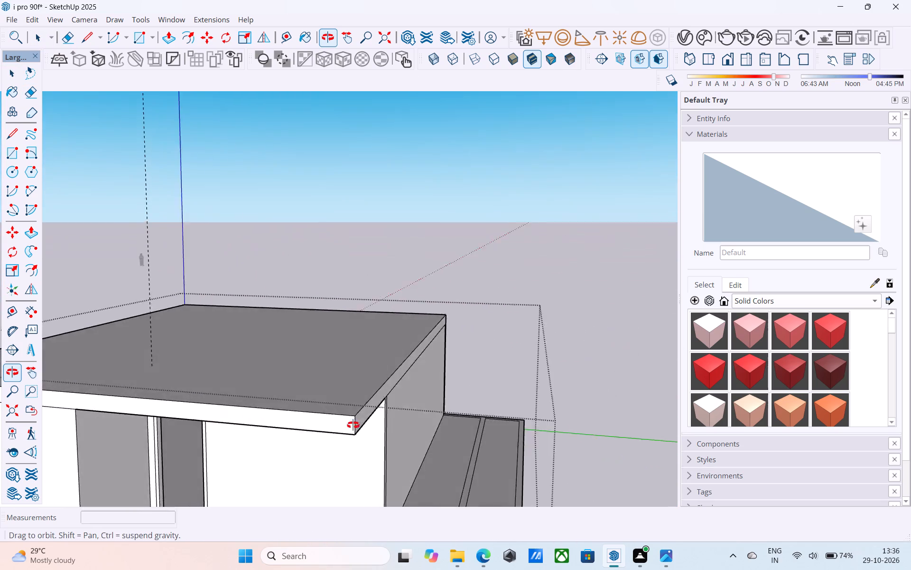
middle_drag(353, 425, 382, 347)
scroll(358, 350, down, 5)
shift+middle_drag(316, 343, 363, 363)
scroll(356, 438, up, 3)
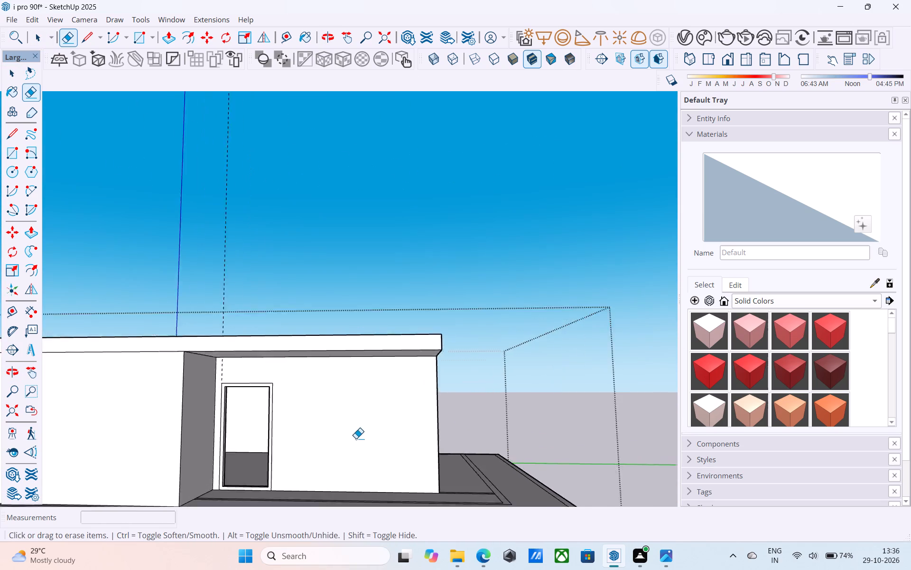
scroll(356, 438, up, 3)
shift+middle_drag(348, 419, 344, 361)
scroll(341, 368, down, 1)
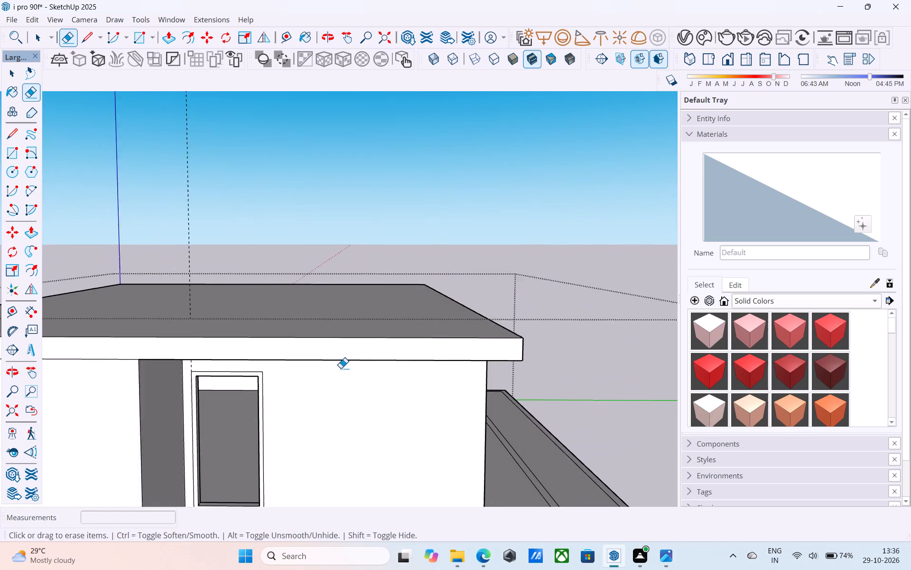
scroll(341, 368, down, 1)
shift+middle_drag(341, 368, 355, 365)
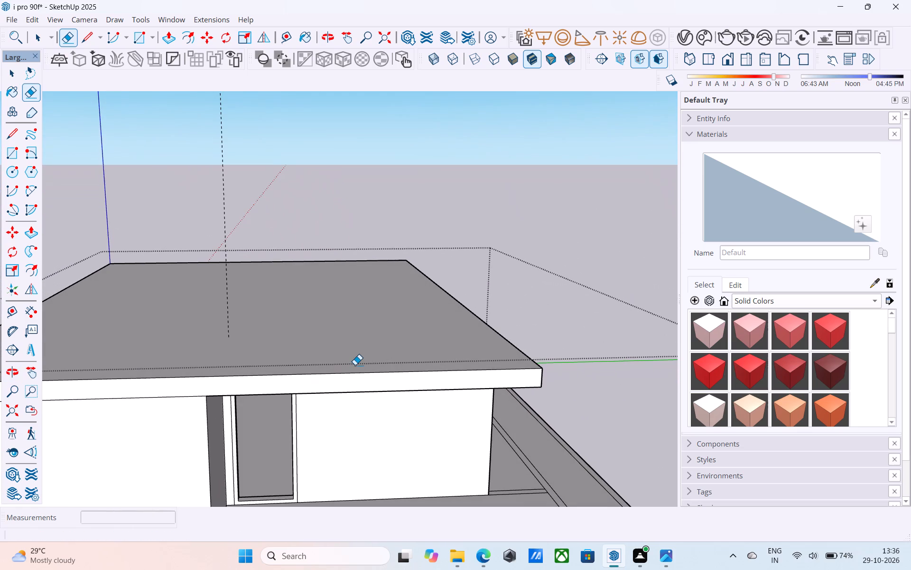
key(space)
Place a vertical guide on the door wall 2.5' from the door frame's outer edge, toward the plain wall area.
scroll(355, 358, up, 1)
middle_drag(353, 358, 334, 343)
scroll(334, 343, up, 1)
key(t)
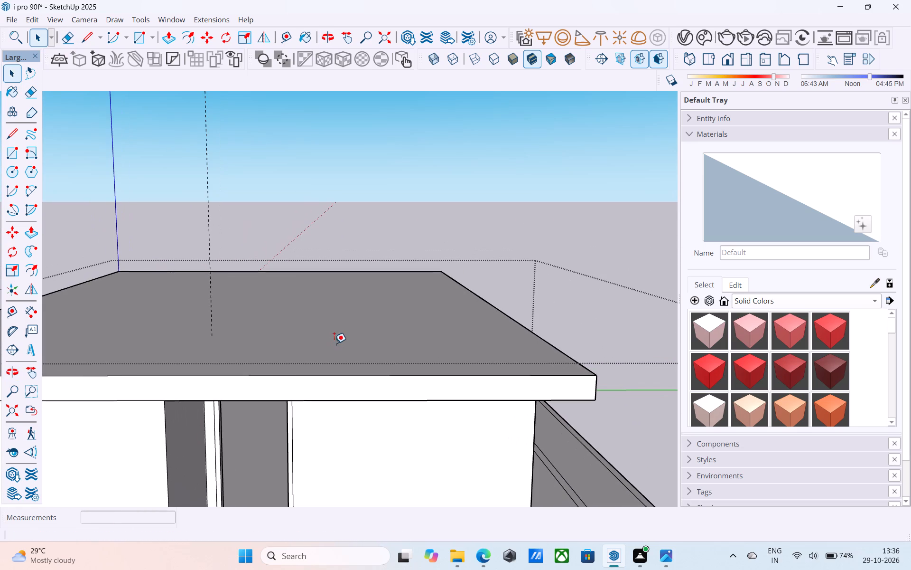
scroll(339, 416, down, 1)
shift+middle_drag(339, 416, 304, 345)
scroll(246, 383, up, 3)
click(273, 380)
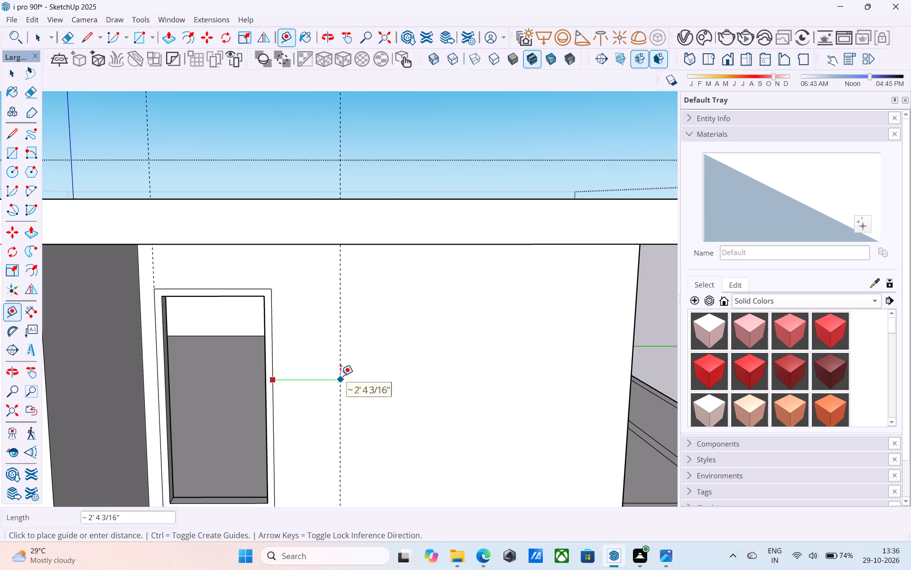
text(2.5')
key(Return)
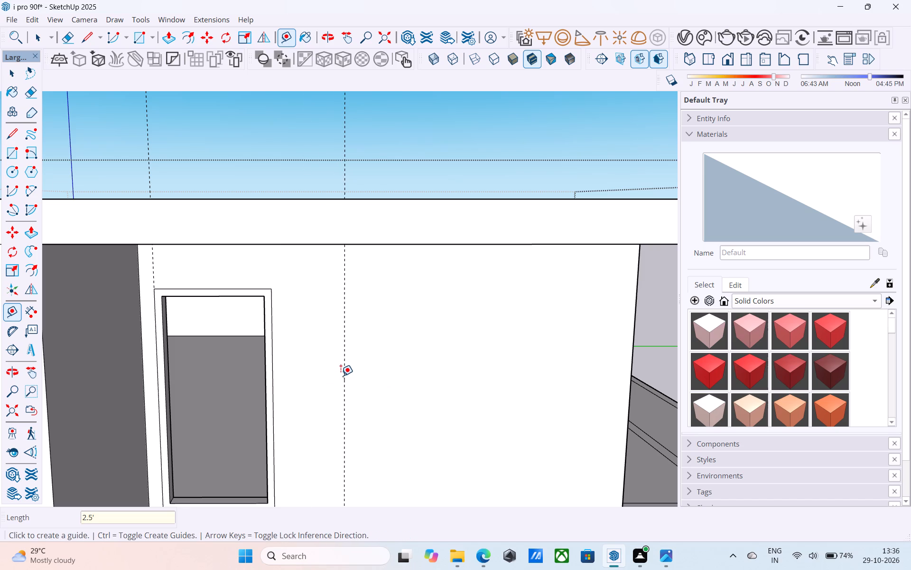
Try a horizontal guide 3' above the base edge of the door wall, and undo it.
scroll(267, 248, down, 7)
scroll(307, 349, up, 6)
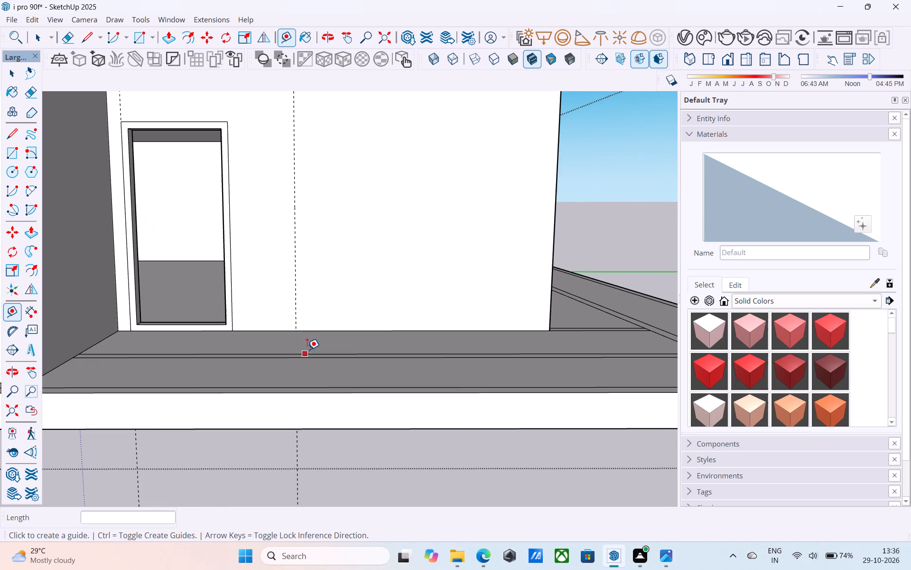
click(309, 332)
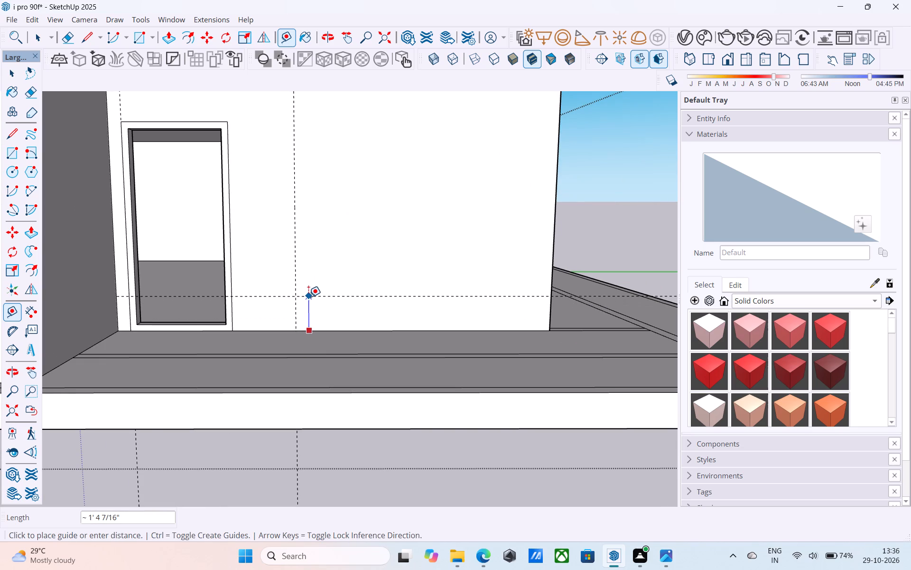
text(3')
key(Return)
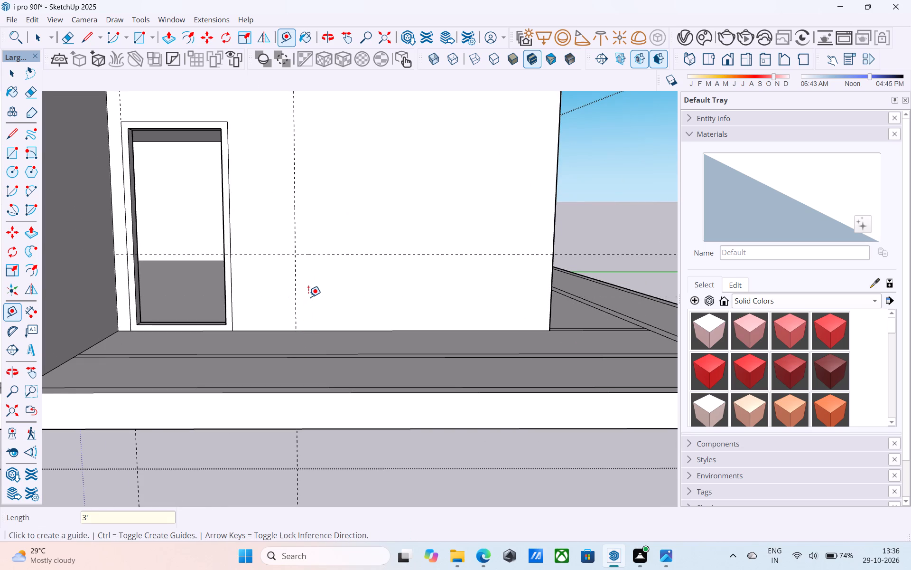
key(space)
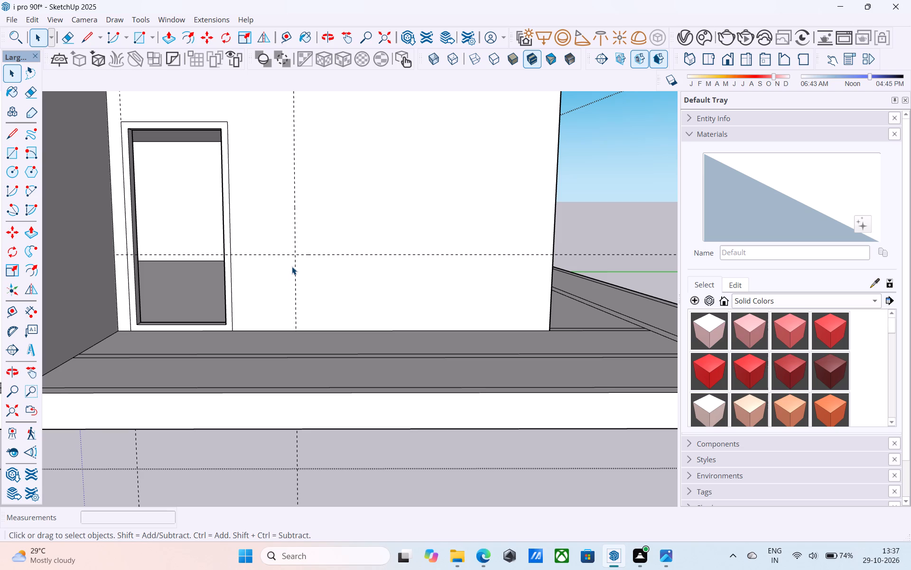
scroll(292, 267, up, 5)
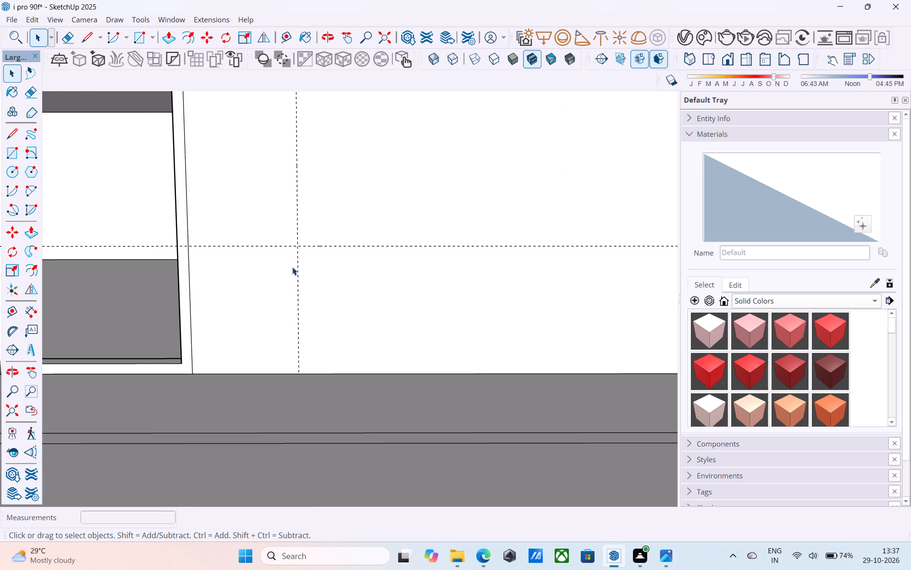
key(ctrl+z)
Place a horizontal guide 3.5' above the base edge of the door wall.
key(t)
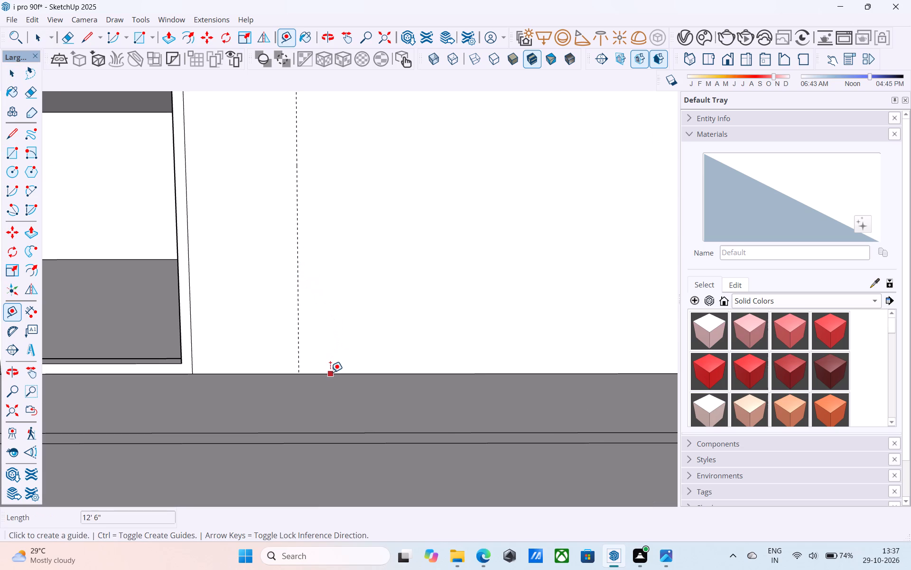
click(330, 372)
text(3.5')
key(Return)
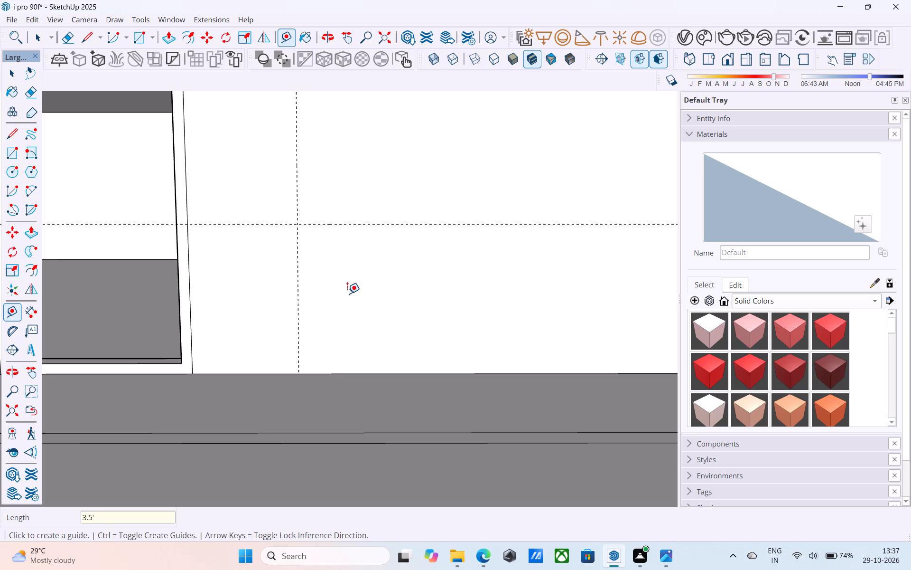
Draw a window rectangle 6' wide by 4.5' high on the door wall, with its lower corner at the guide intersection.
key(r)
scroll(348, 294, down, 5)
middle_drag(348, 294, 320, 424)
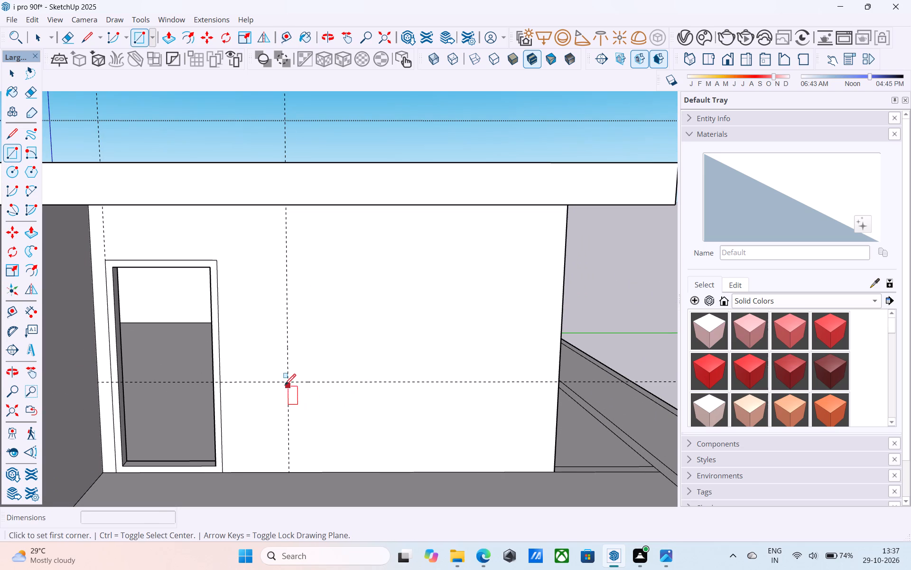
click(287, 384)
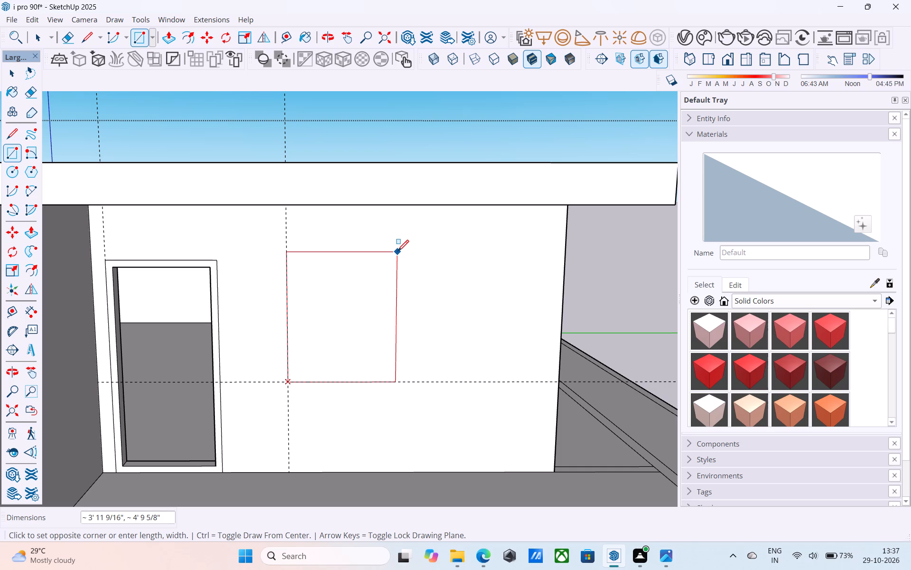
text(4.5',6')
key(Return)
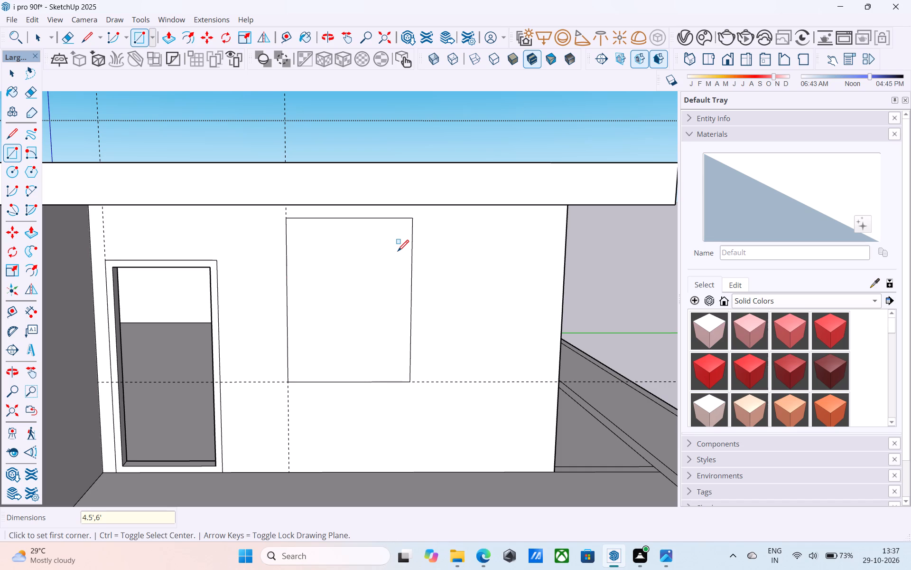
key(6)
text(',4.5')
key(Return)
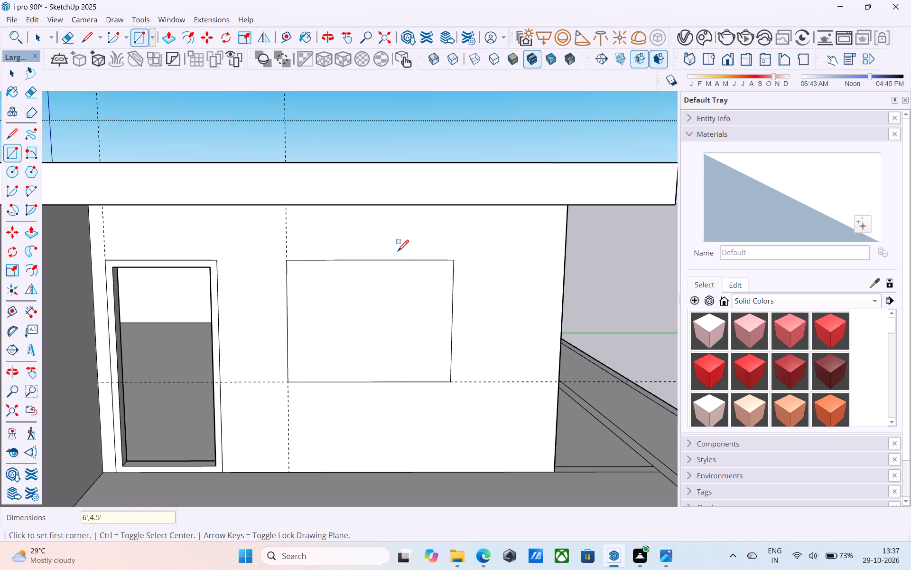
Offset the window rectangle's outline inward 3" to form a frame.
key(space)
click(383, 304)
scroll(383, 304, down, 1)
key(f)
click(383, 304)
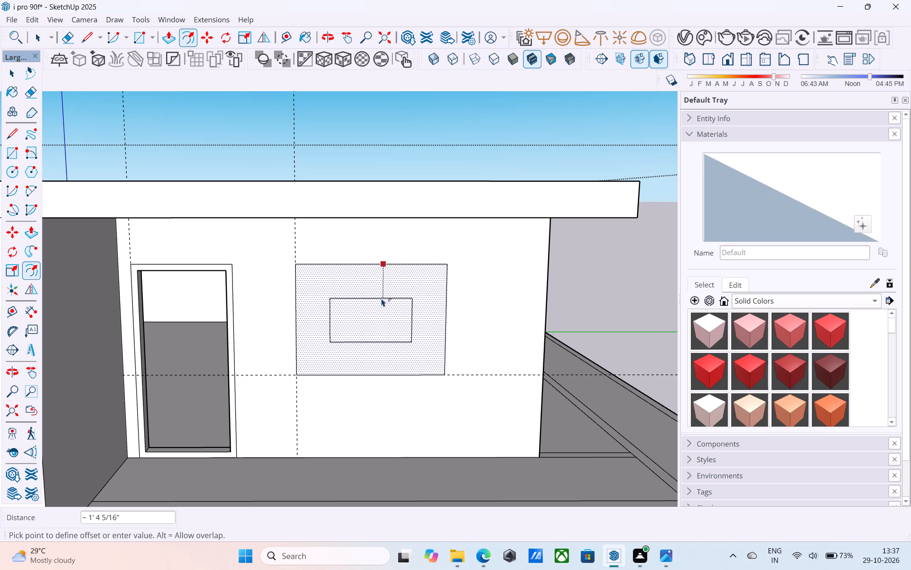
text(3")
key(Return)
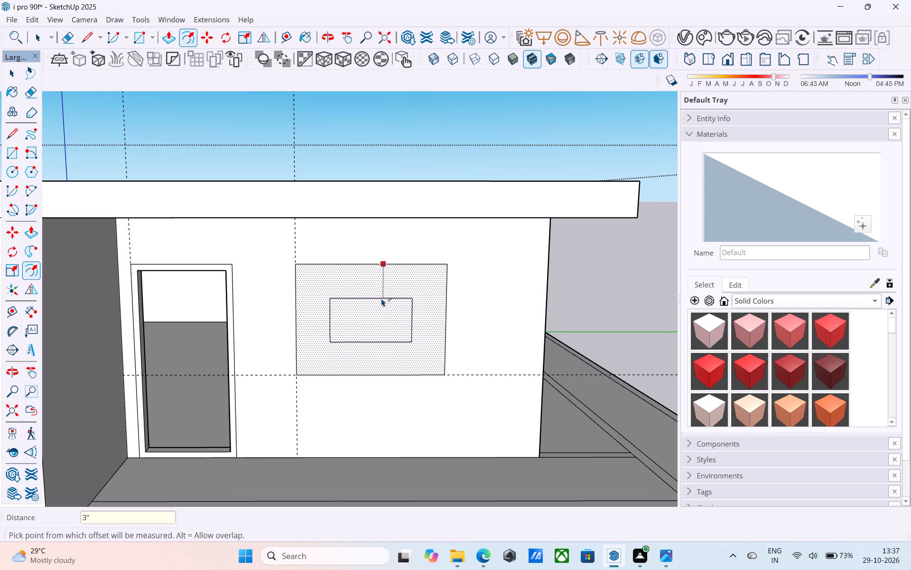
Push/Pull the window's inner face 6" through the wall to cut the opening.
key(space)
click(381, 298)
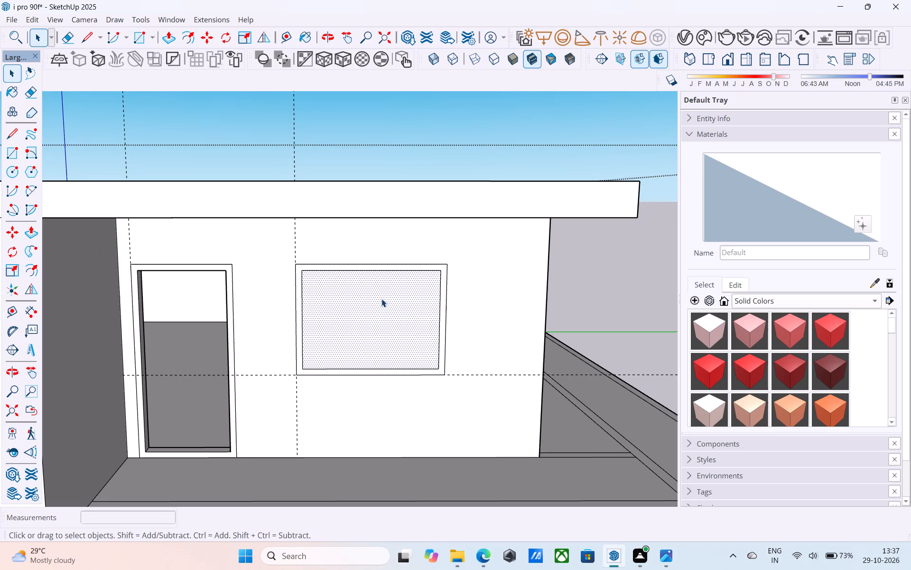
key(p)
scroll(381, 299, down, 1)
scroll(381, 299, up, 3)
click(384, 305)
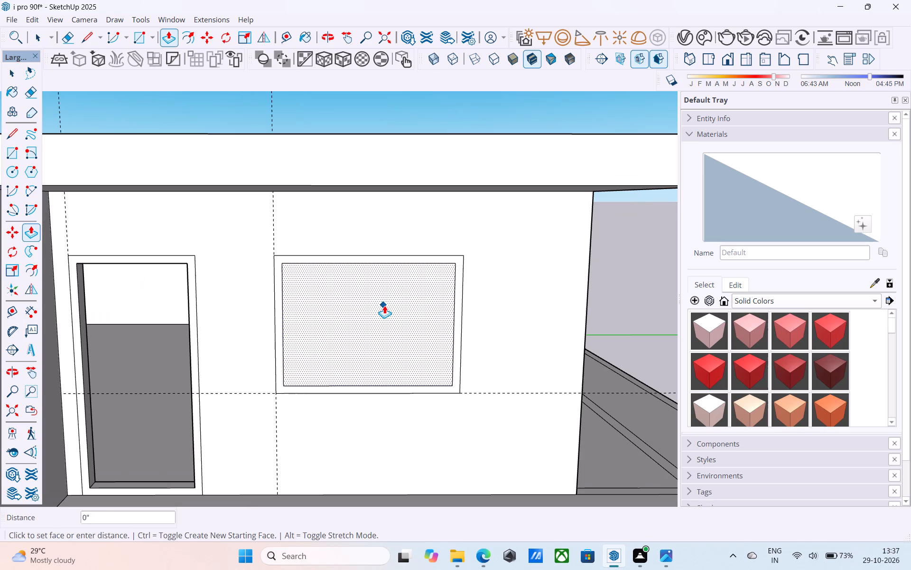
scroll(372, 280, down, 2)
scroll(372, 280, up, 9)
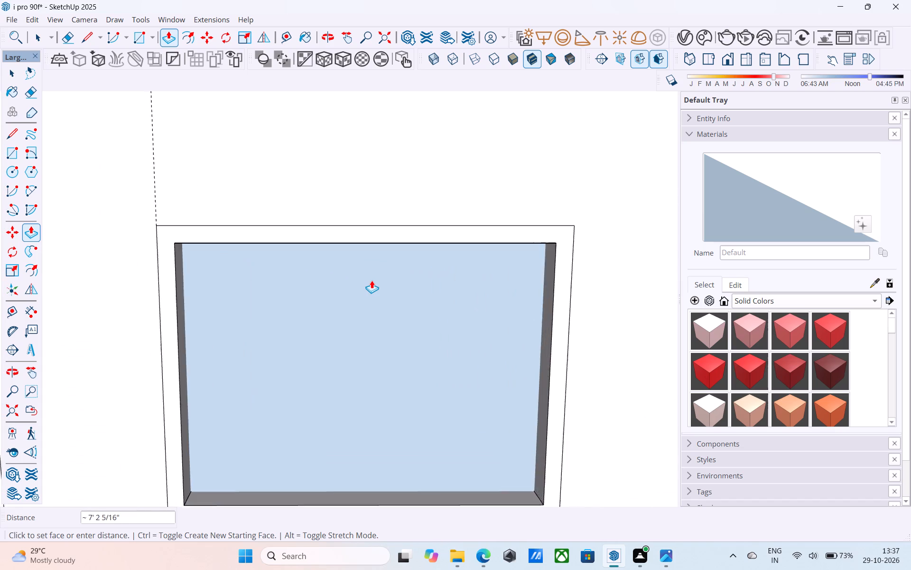
scroll(372, 280, up, 3)
middle_drag(372, 280, 339, 237)
click(359, 297)
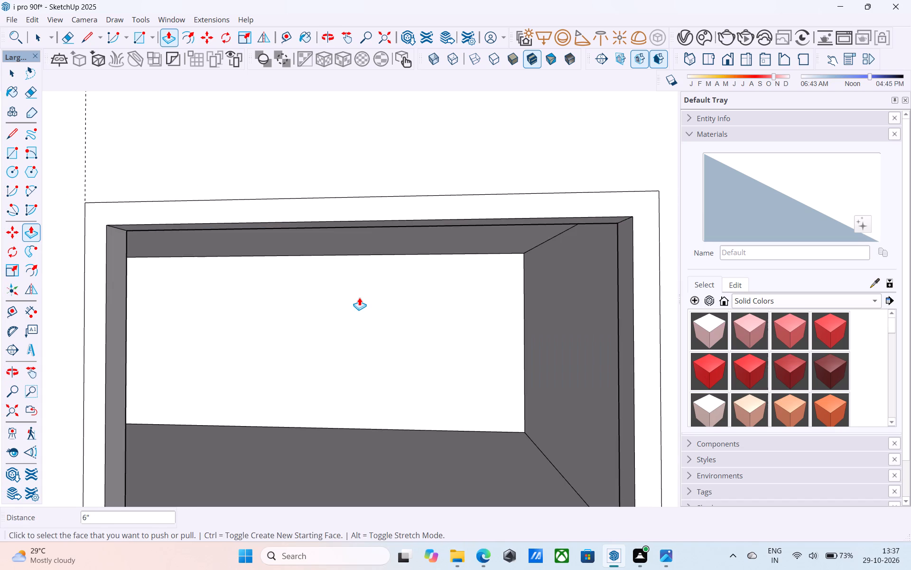
Push/Pull the roof slab's side face at the window end outward about 4' to overhang the porch.
scroll(360, 297, down, 12)
middle_drag(351, 325, 336, 419)
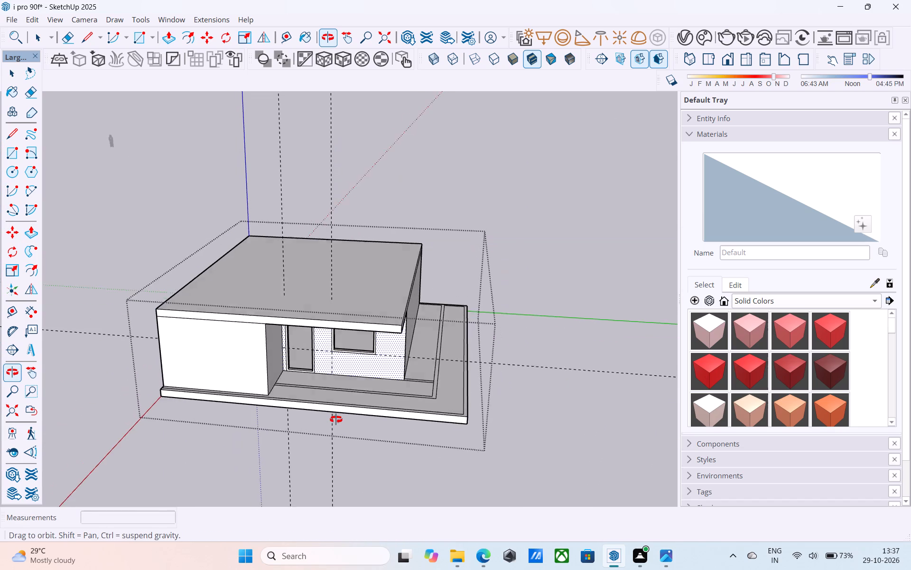
middle_drag(336, 419, 331, 400)
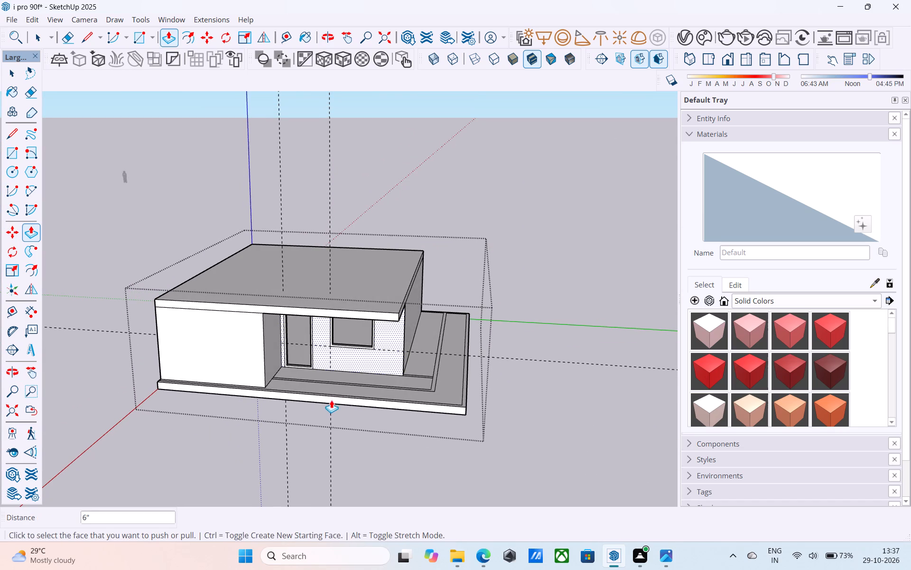
middle_drag(322, 392, 329, 314)
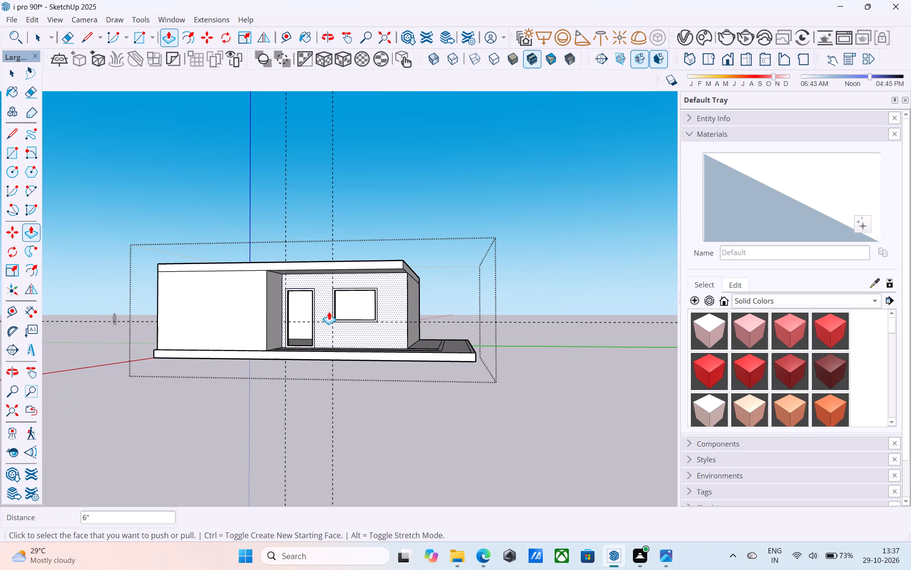
scroll(329, 312, up, 1)
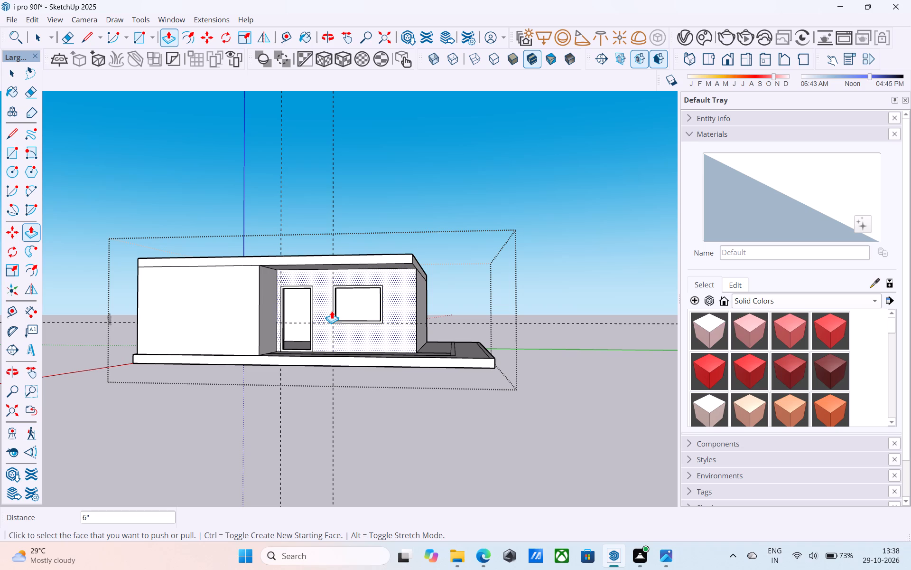
scroll(332, 311, down, 5)
middle_drag(401, 329, 482, 346)
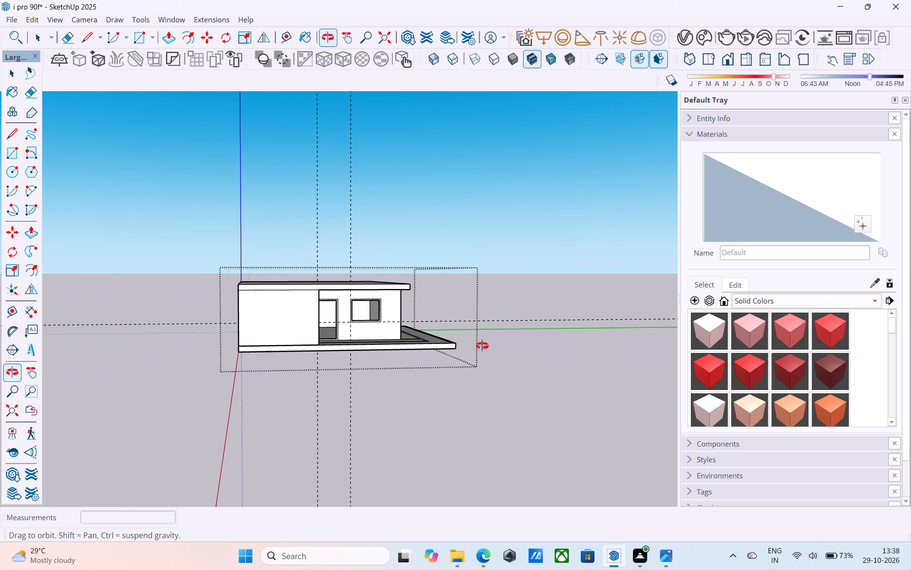
middle_drag(482, 346, 346, 409)
scroll(336, 347, up, 5)
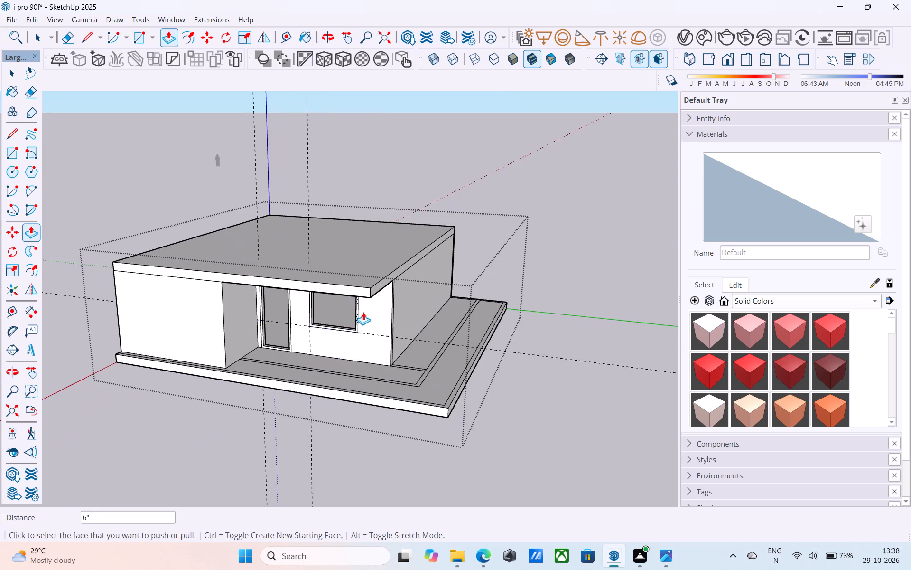
scroll(368, 305, up, 5)
click(386, 277)
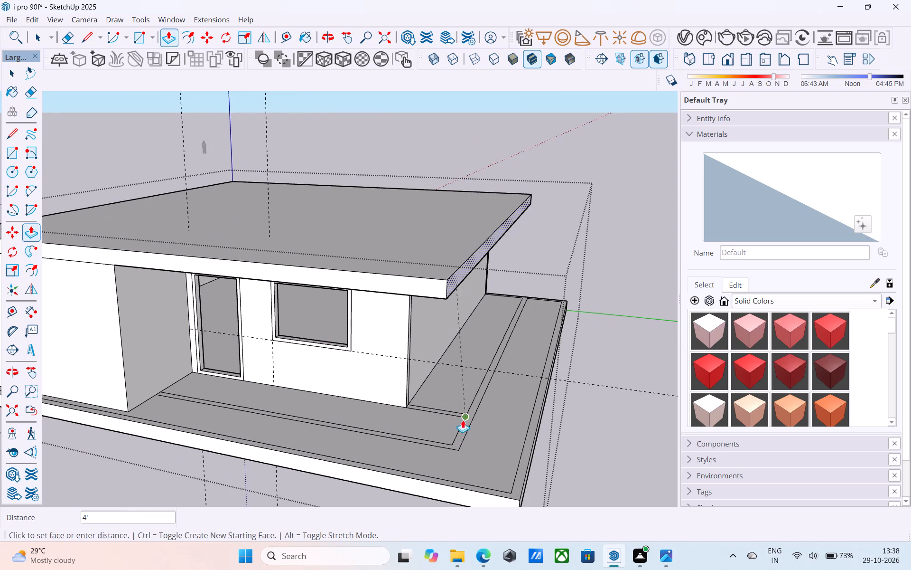
click(465, 441)
Offset the outline of the roof slab's top face inward 6" to form a perimeter rim.
scroll(465, 441, down, 6)
middle_drag(461, 438, 455, 313)
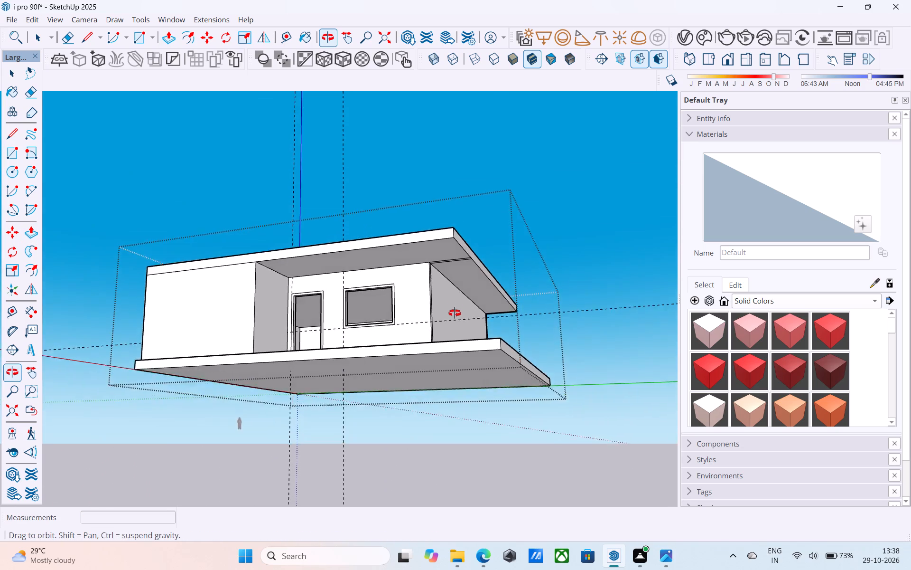
middle_drag(455, 313, 555, 366)
middle_drag(395, 337, 452, 398)
key(space)
middle_drag(363, 354, 291, 459)
middle_click(311, 451)
scroll(321, 320, up, 4)
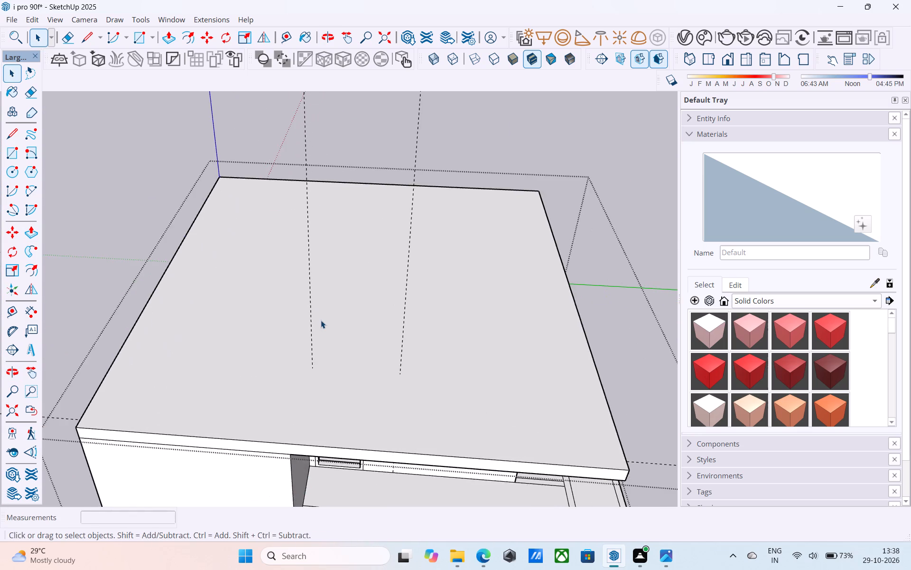
scroll(321, 320, down, 3)
key(f)
click(321, 320)
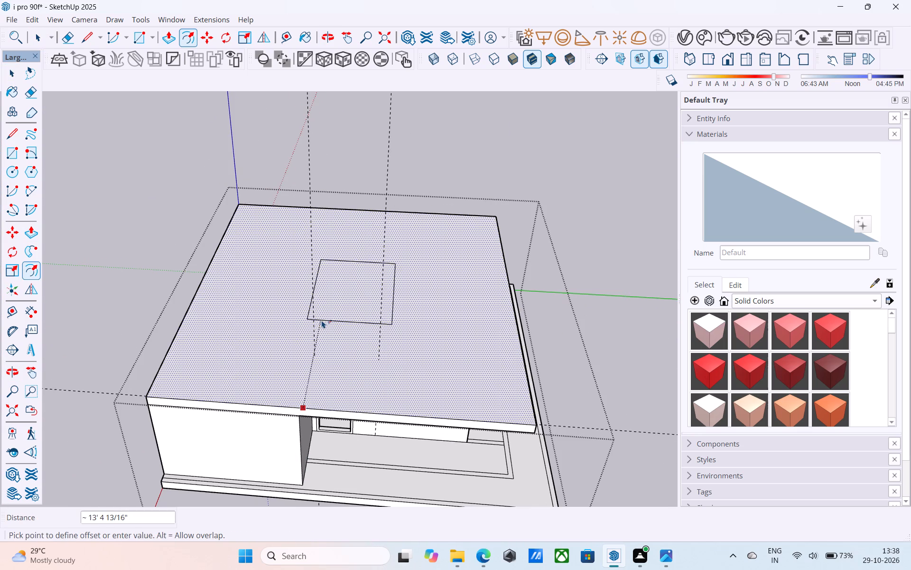
key(6)
key(shift+quotedbl)
key(Return)
key(space)
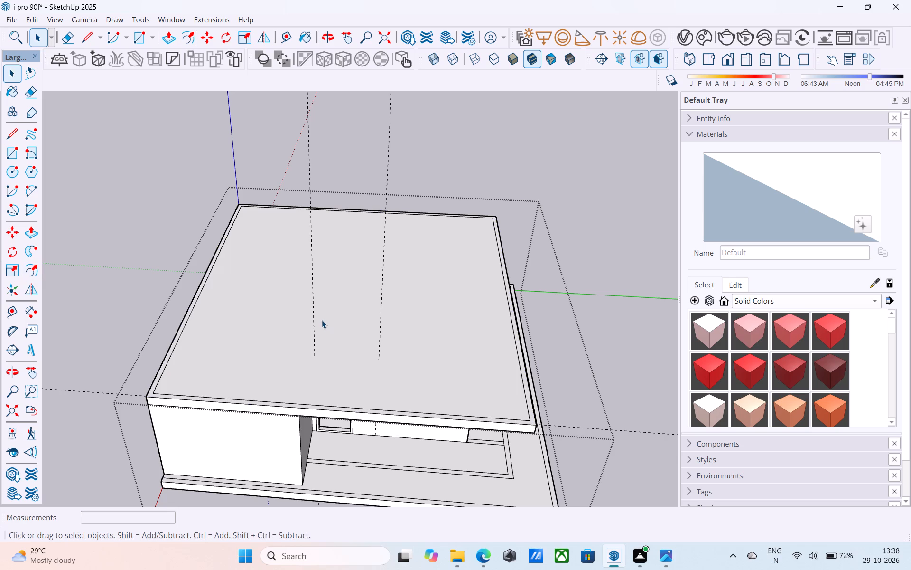
Draw a 1' vertical line from the recessed door wall's inner top corner up to the roof slab's top face.
middle_drag(325, 356, 292, 278)
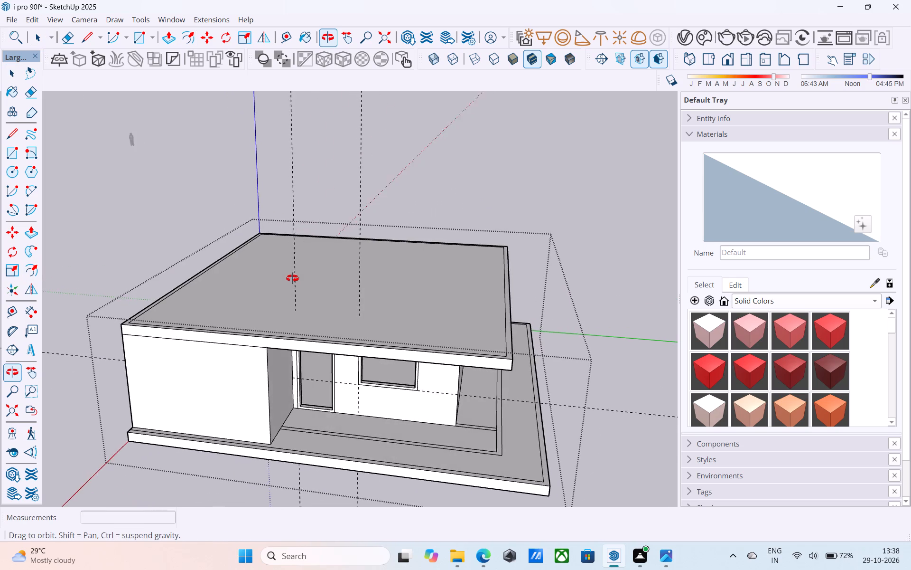
middle_drag(292, 278, 326, 240)
middle_drag(319, 320, 316, 300)
scroll(316, 300, up, 4)
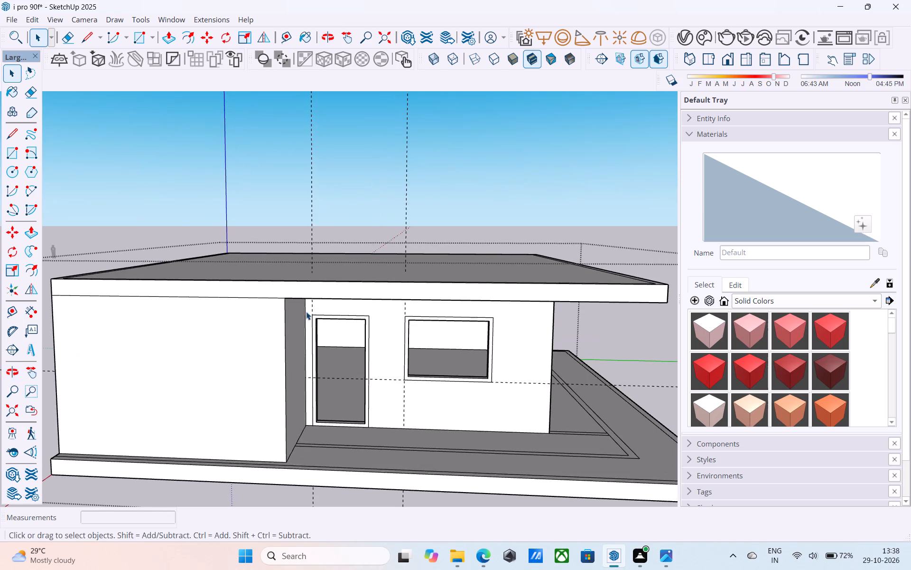
middle_drag(306, 312, 293, 250)
key(l)
scroll(293, 250, up, 4)
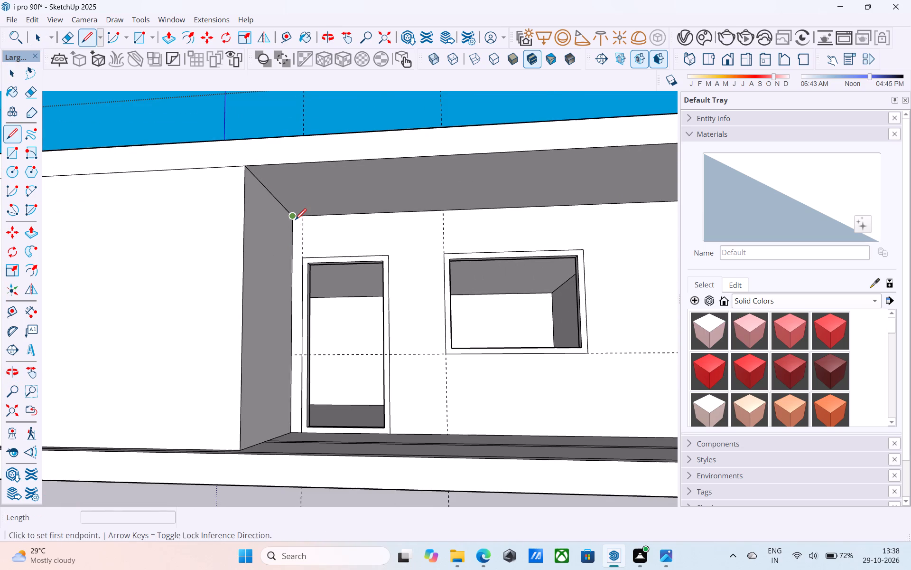
click(295, 220)
middle_drag(302, 196, 311, 400)
scroll(306, 190, down, 9)
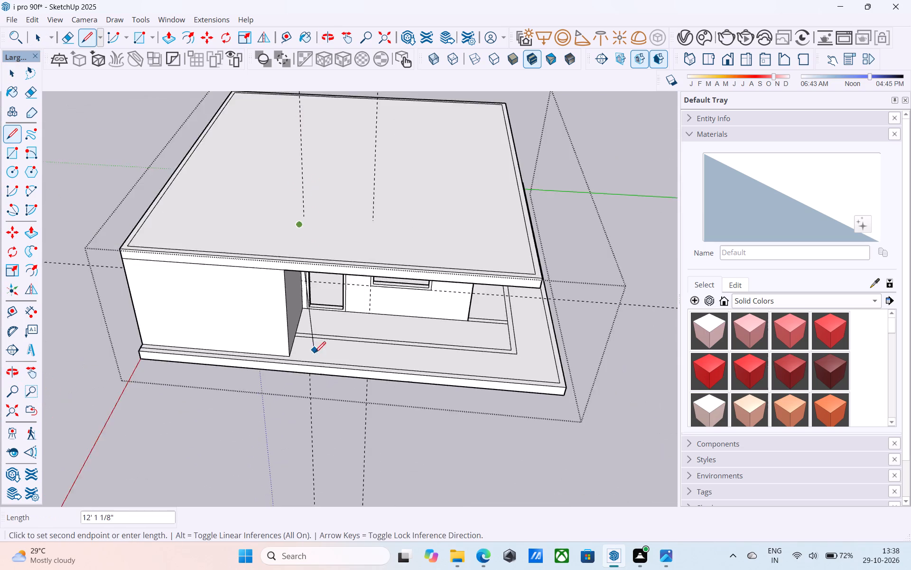
scroll(302, 223, up, 11)
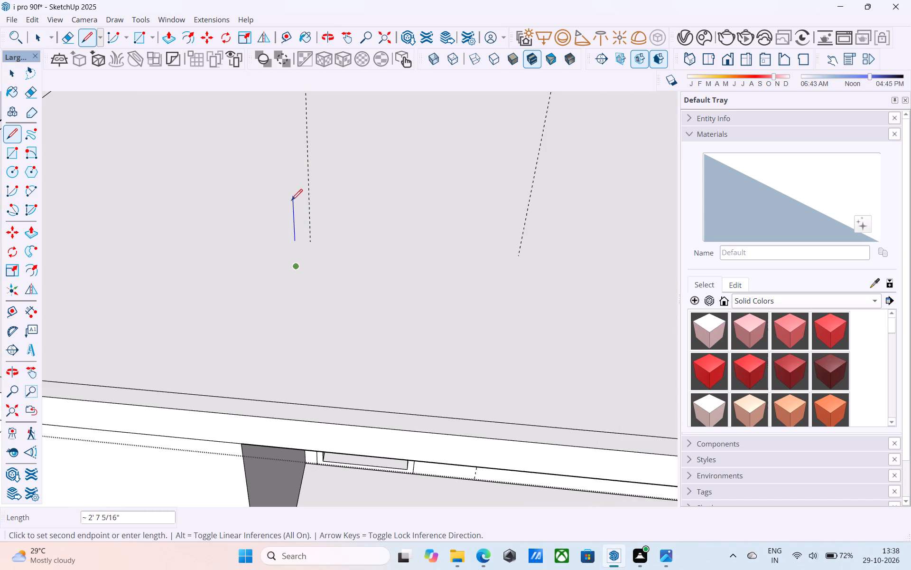
click(296, 237)
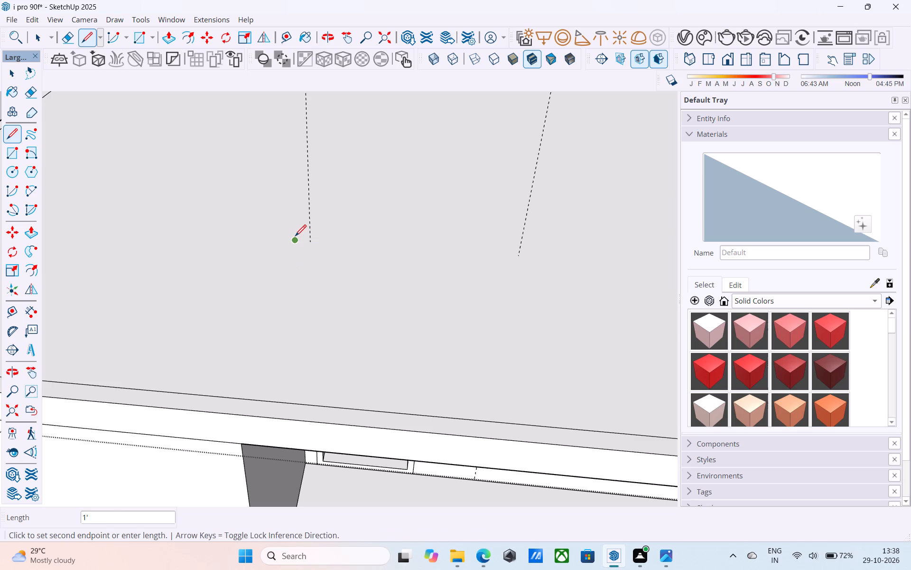
Draw a 35' line across the roof top through that point, parallel to the front edge, joining both side edges of the inner outline.
scroll(422, 234, down, 5)
scroll(253, 249, down, 5)
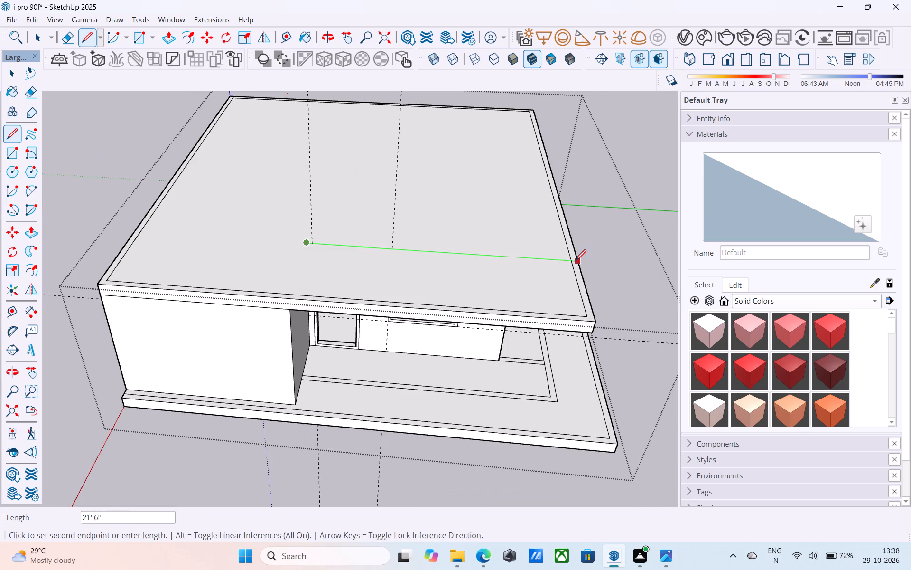
scroll(574, 265, up, 2)
click(571, 262)
click(571, 260)
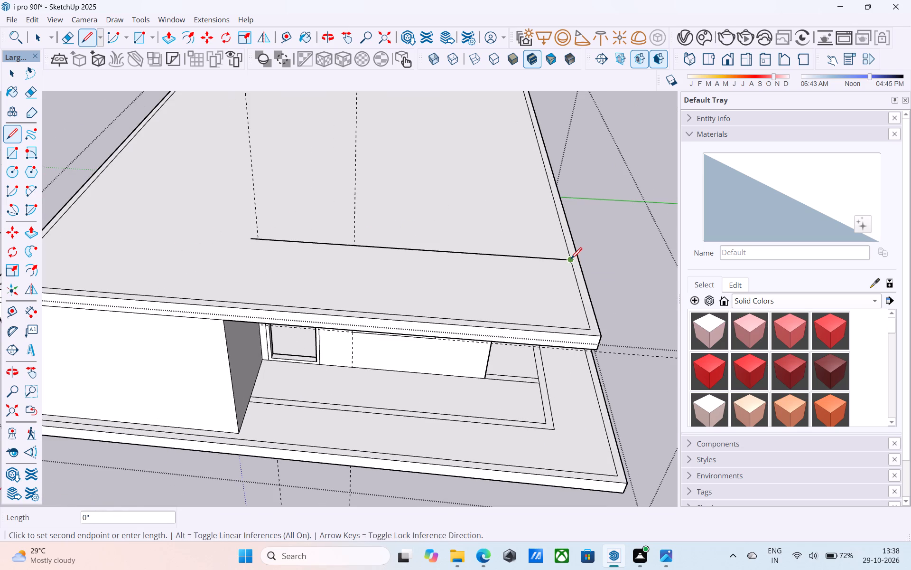
scroll(571, 260, down, 4)
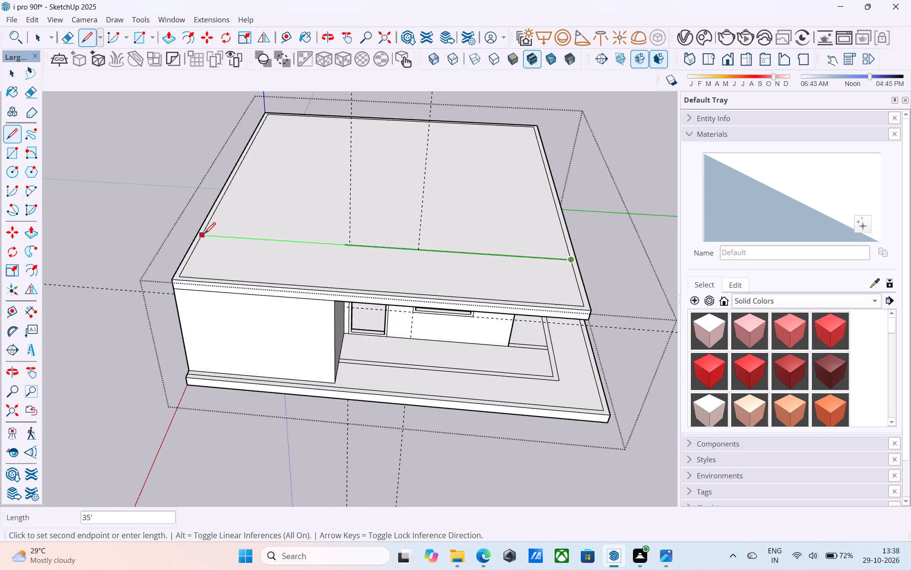
click(206, 236)
Copy both segments of the cross line 6" toward the rear of the roof, along the inner outline.
scroll(228, 236, down, 2)
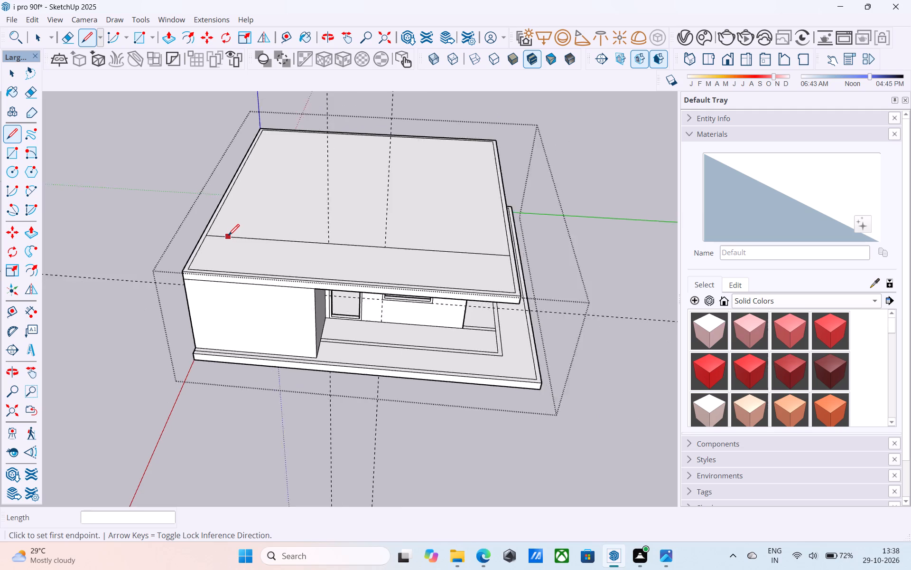
scroll(228, 237, down, 3)
middle_drag(229, 240, 271, 176)
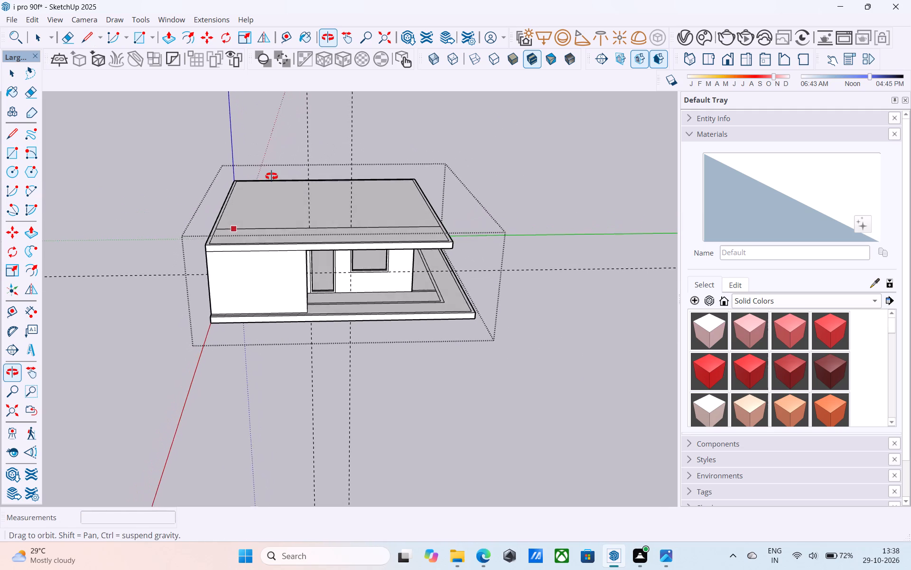
middle_drag(271, 176, 323, 267)
middle_drag(332, 268, 506, 264)
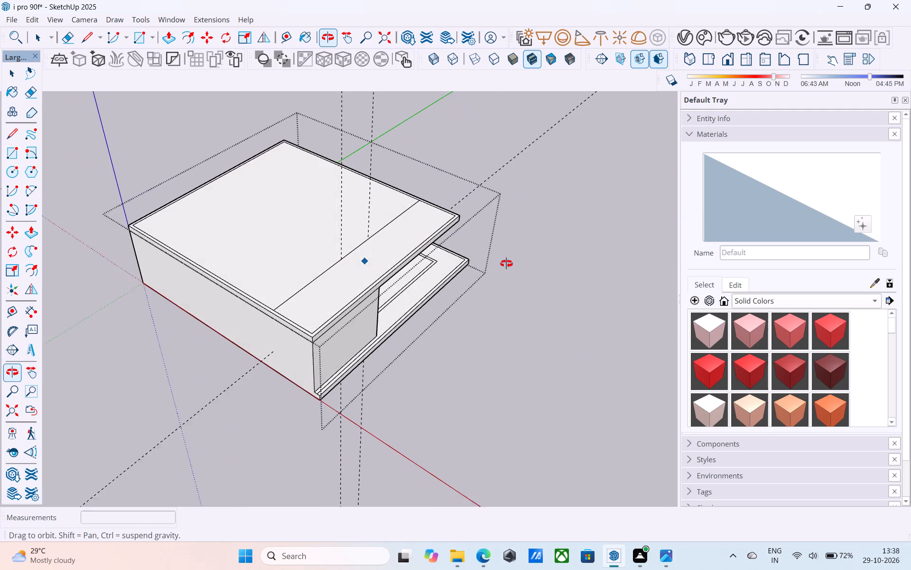
middle_drag(506, 264, 507, 265)
key(space)
scroll(270, 318, up, 12)
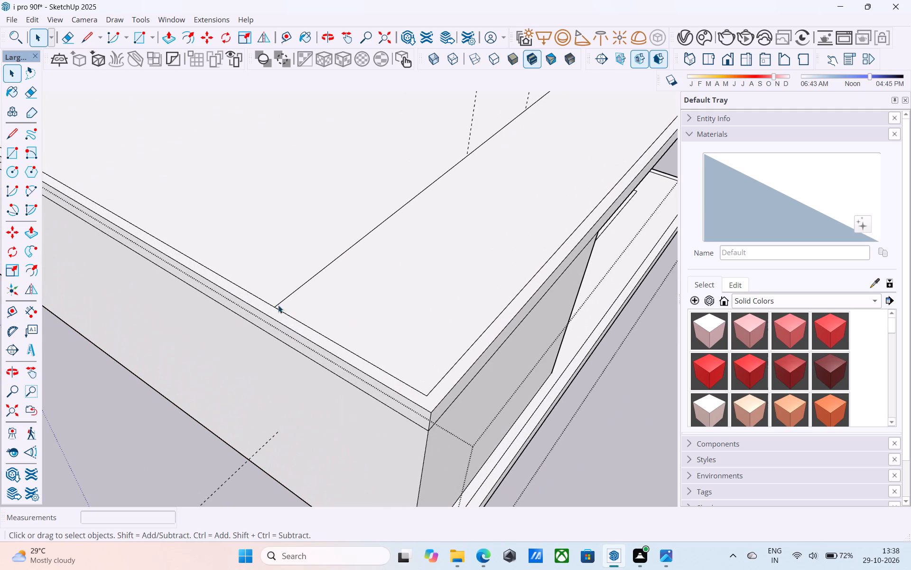
click(278, 303)
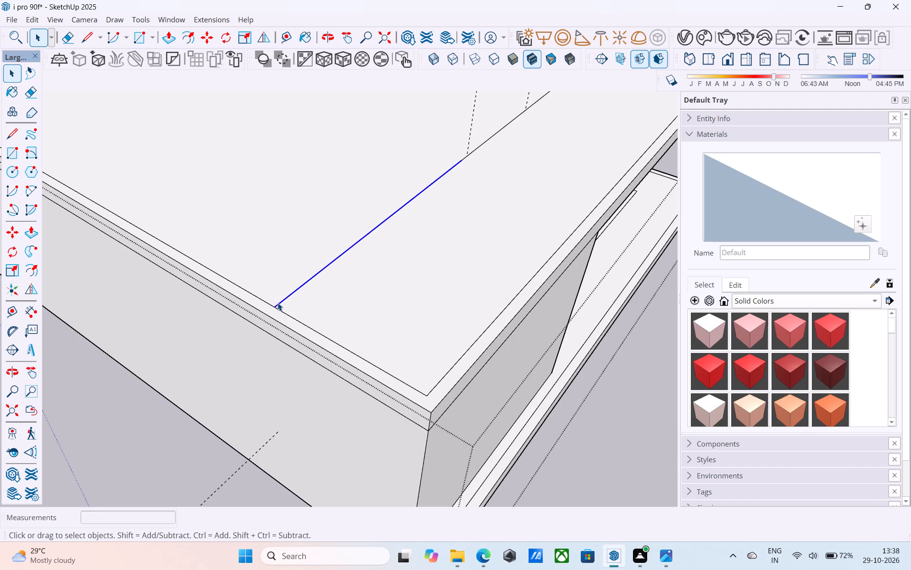
shift+click(510, 122)
shift+scroll(510, 122, down, 3)
shift+middle_drag(489, 148, 457, 193)
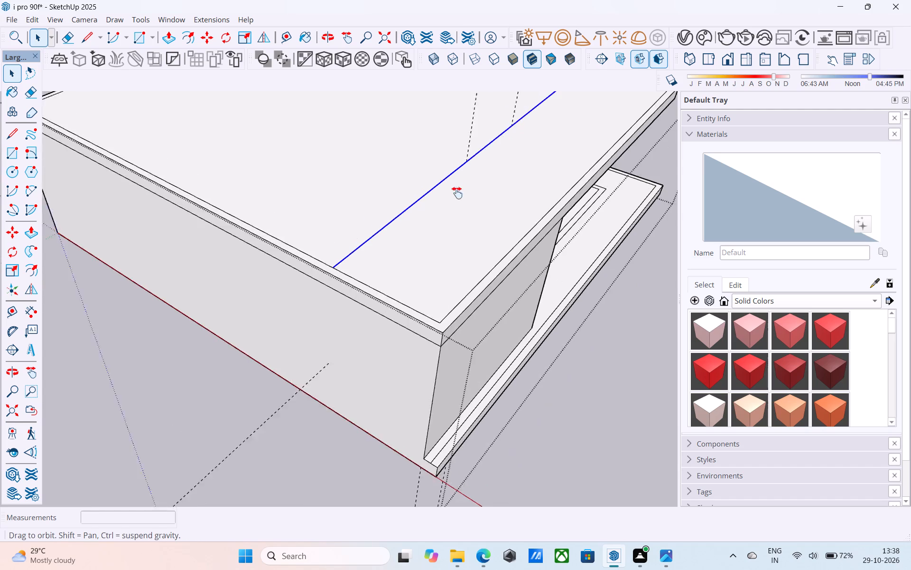
shift+middle_drag(457, 193, 466, 214)
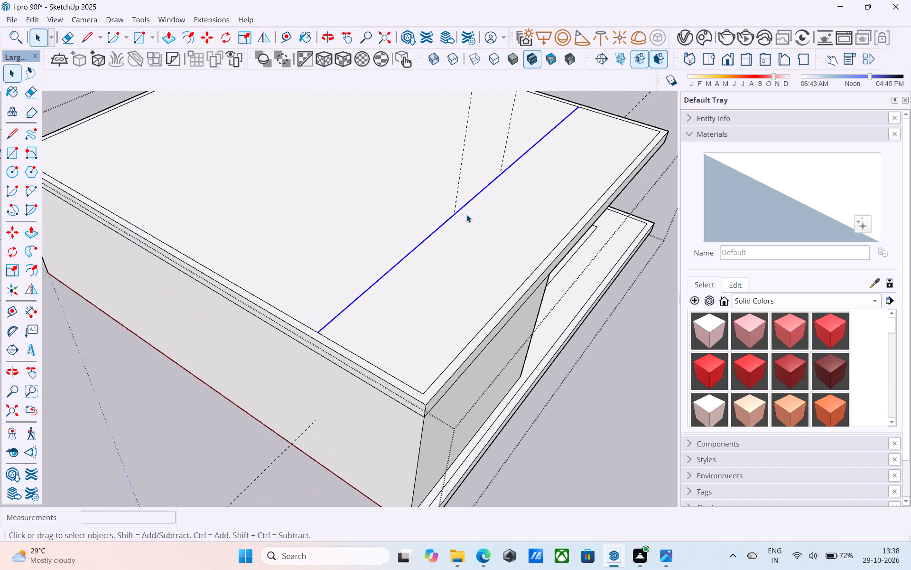
key(m)
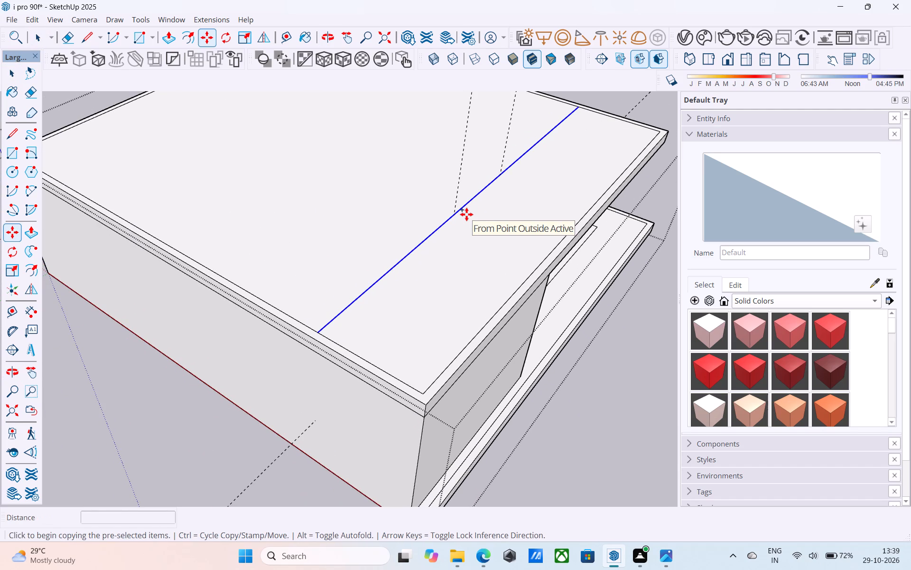
scroll(352, 303, up, 1)
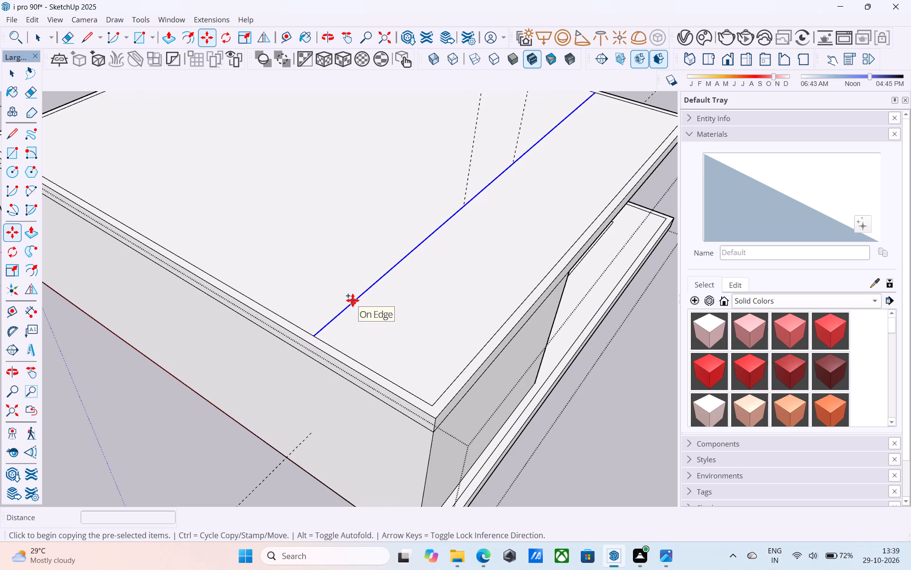
scroll(297, 368, up, 4)
click(325, 313)
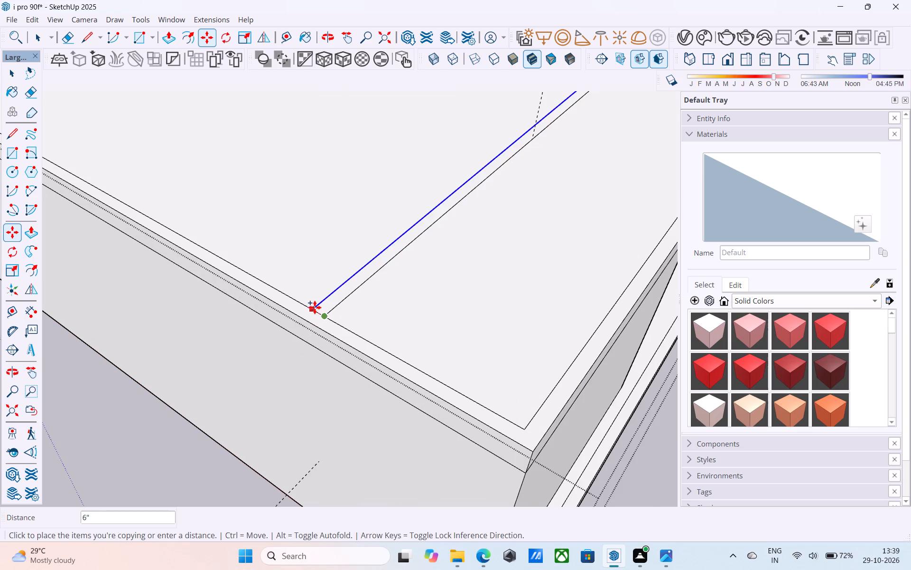
click(315, 307)
Extend the front line of the roof's cross strip 6" across the perimeter rim to the slab's outer edge at both ends.
key(l)
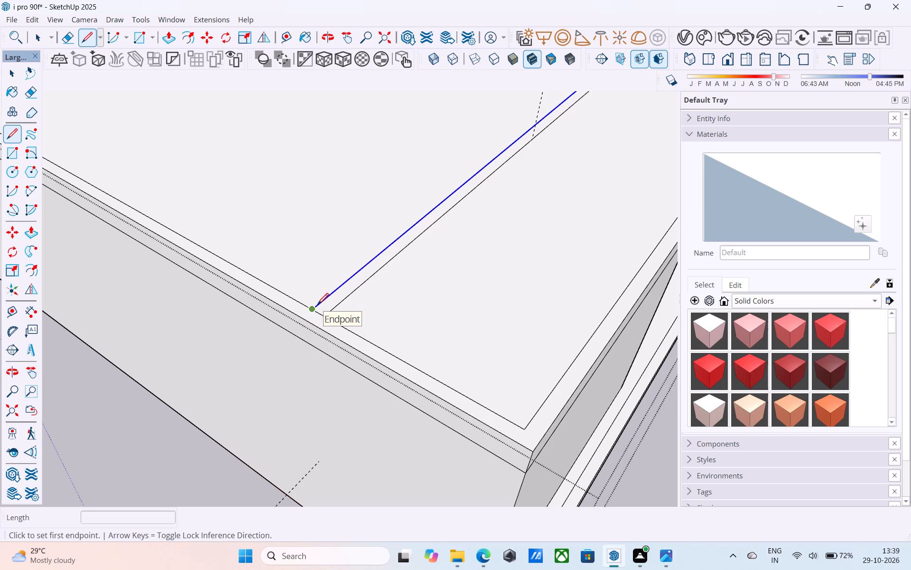
scroll(317, 305, down, 3)
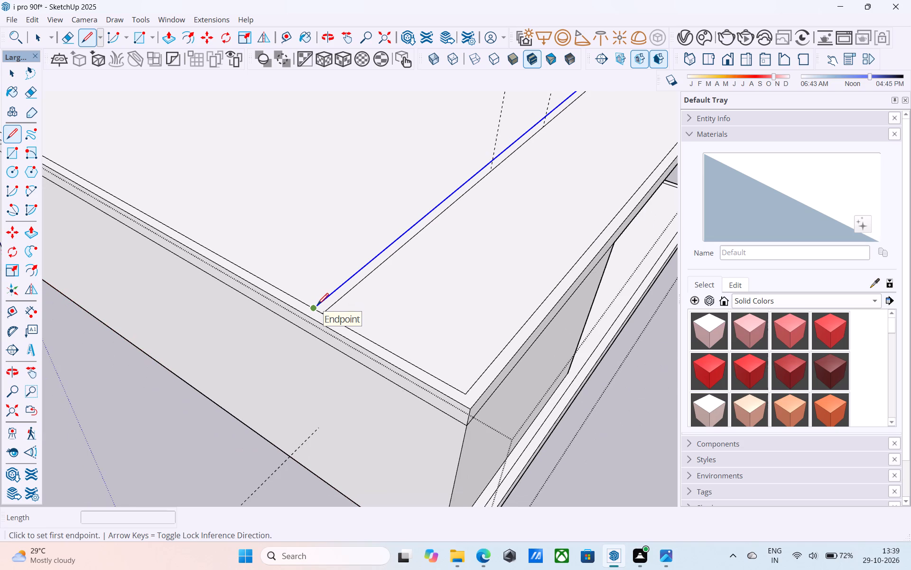
scroll(326, 323, up, 4)
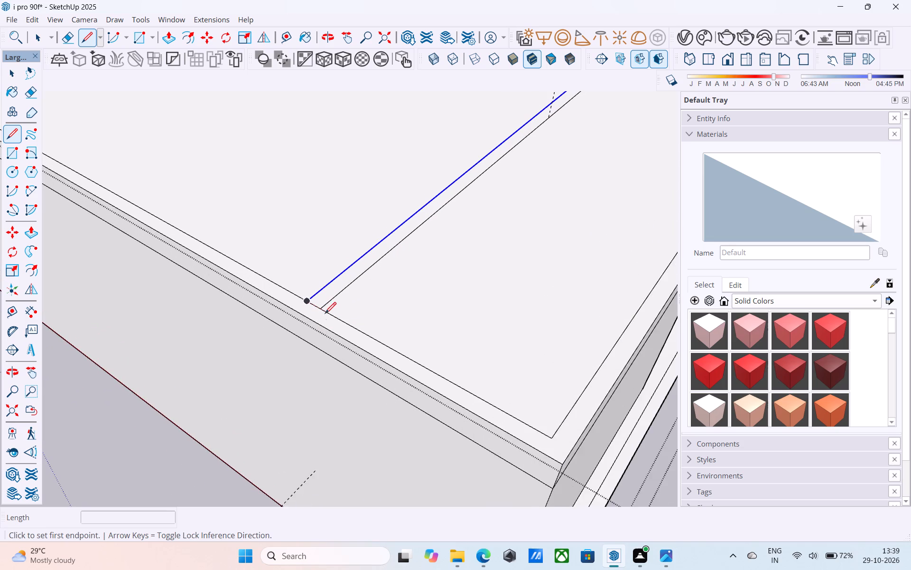
scroll(325, 314, up, 5)
click(323, 307)
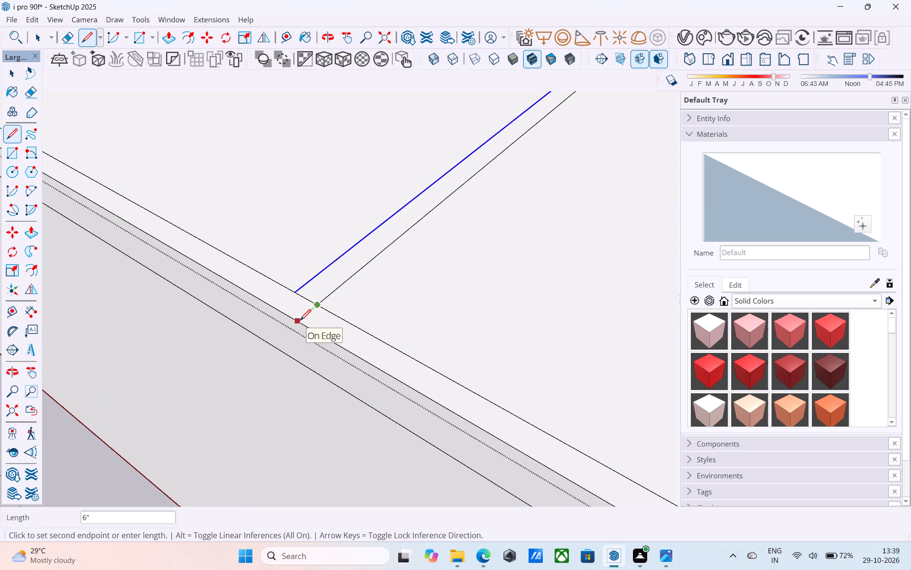
click(300, 322)
scroll(306, 327, down, 11)
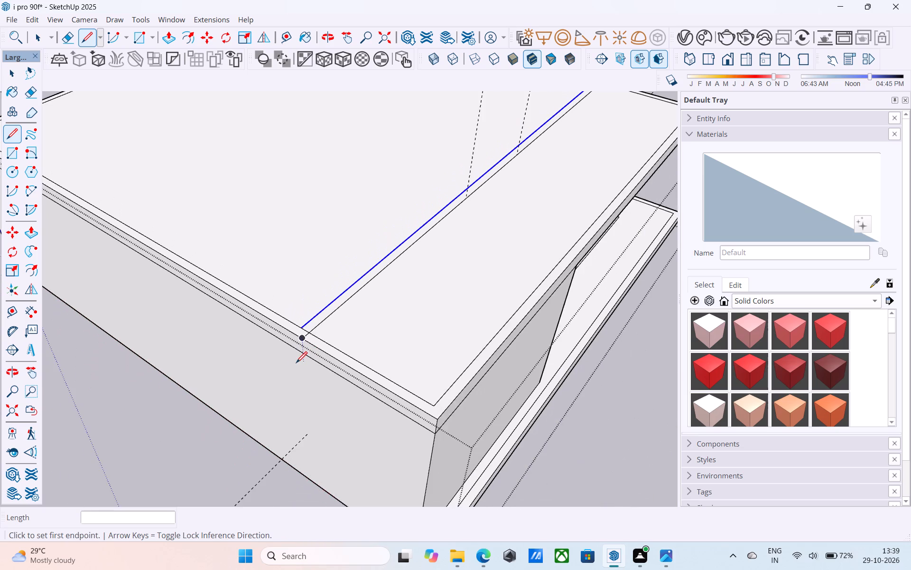
scroll(279, 371, down, 4)
scroll(472, 318, down, 6)
middle_drag(476, 320, 472, 281)
middle_drag(472, 281, 217, 327)
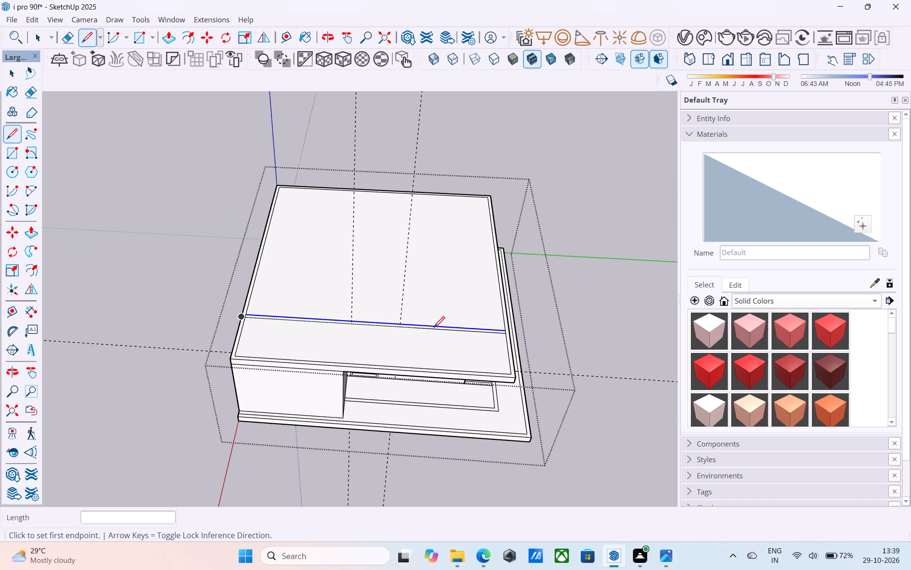
scroll(501, 331, up, 18)
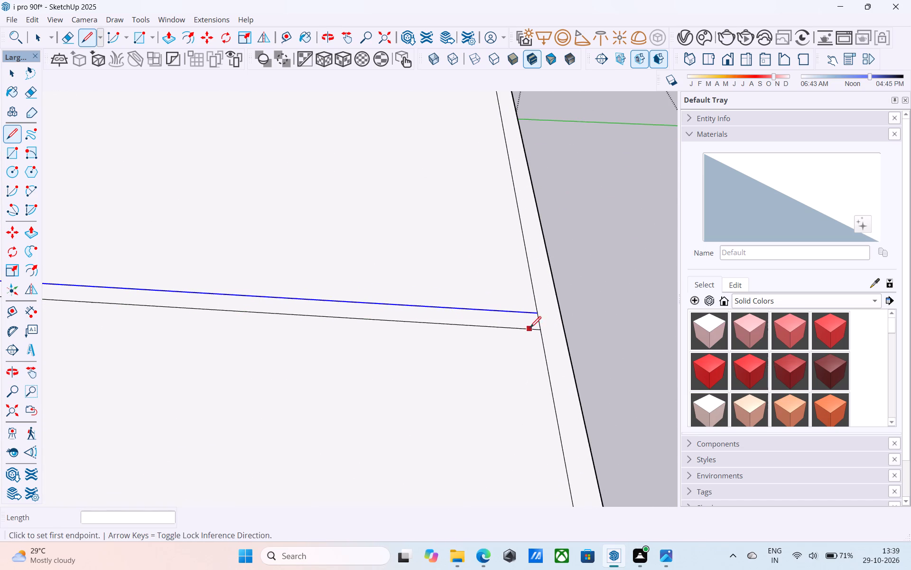
click(539, 327)
click(564, 326)
Erase the short inner outline segments between the two cross lines at both ends of the strip, merging it with the rim.
key(e)
click(543, 323)
scroll(550, 332, down, 14)
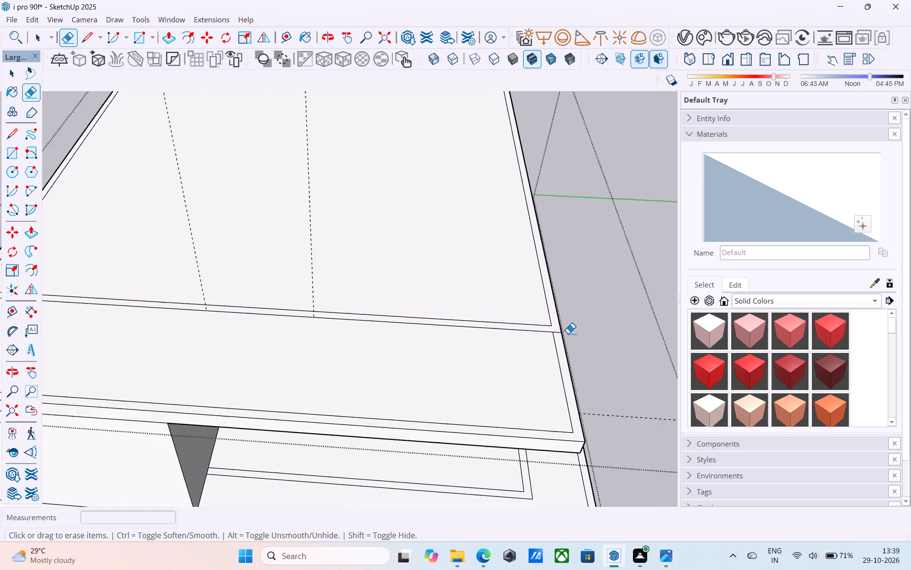
scroll(568, 333, down, 3)
middle_drag(199, 339, 460, 350)
scroll(371, 372, up, 8)
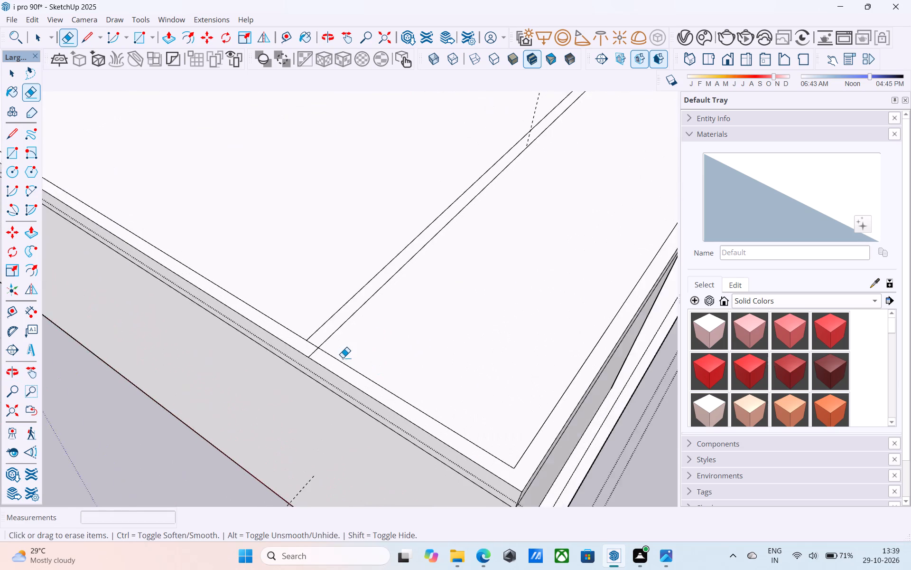
scroll(343, 358, up, 14)
click(297, 337)
Push/Pull the merged rear rim face up 10' to form the upper-storey walls.
key(space)
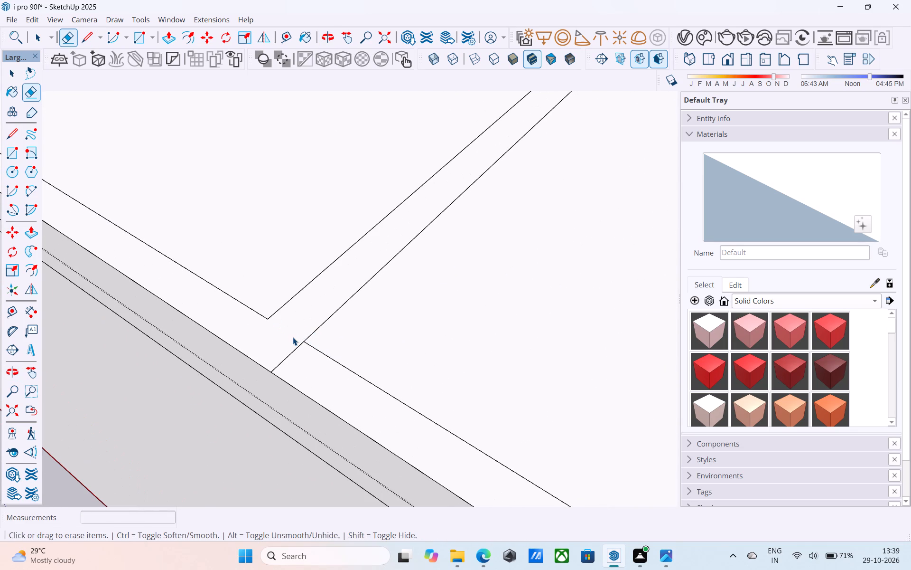
click(293, 337)
scroll(293, 337, down, 12)
key(p)
scroll(292, 336, down, 6)
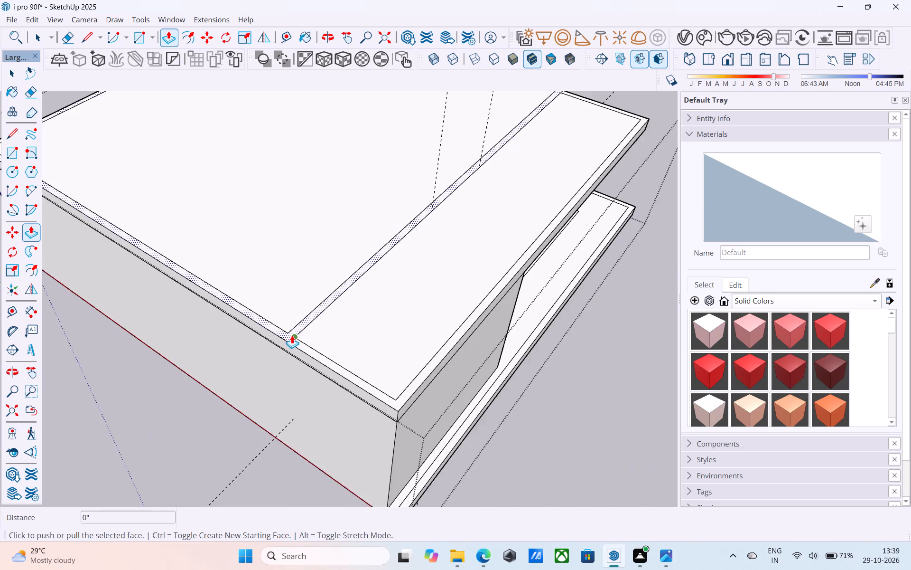
scroll(292, 335, down, 5)
click(292, 335)
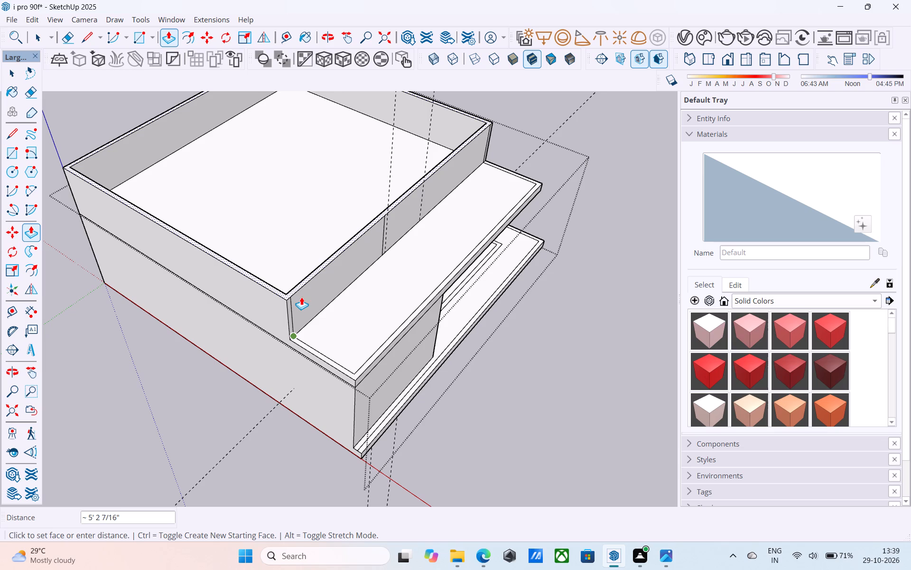
text(10)
key(apostrophe)
key(Return)
key(space)
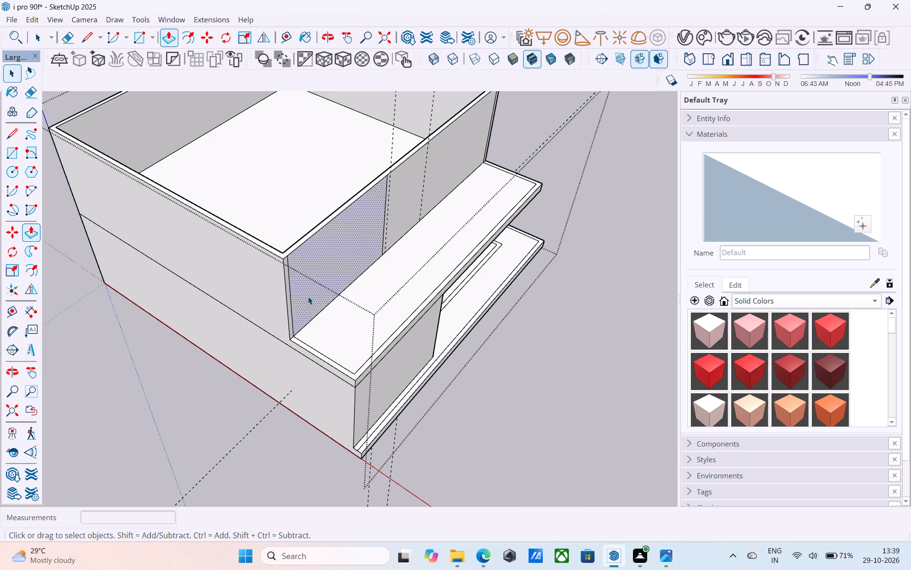
Draw a line from the front recess's top corner up the roof slab's front face, continuing 6" across the rim to the inner outline.
scroll(308, 296, down, 6)
middle_drag(308, 296, 271, 248)
scroll(272, 250, up, 5)
scroll(318, 330, up, 2)
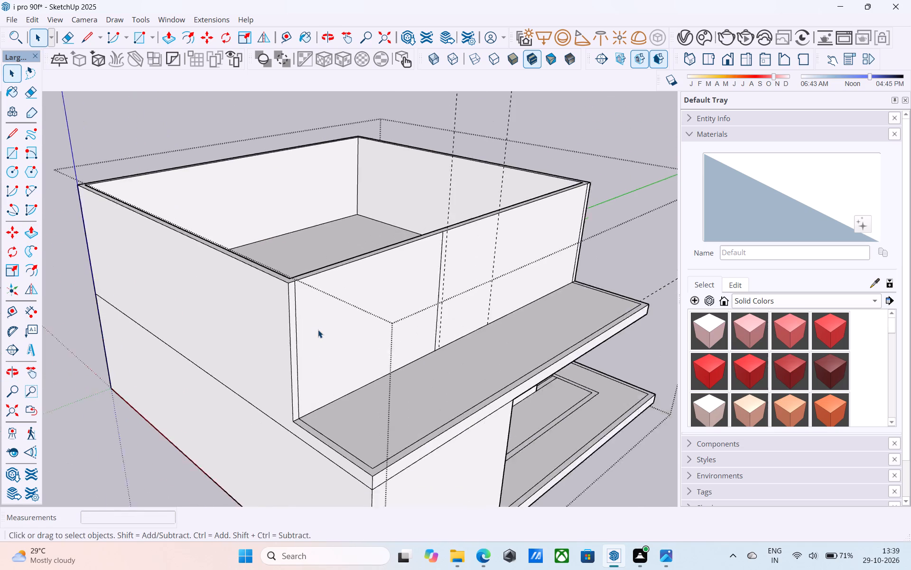
scroll(318, 330, up, 2)
scroll(318, 330, down, 4)
middle_drag(316, 332, 225, 339)
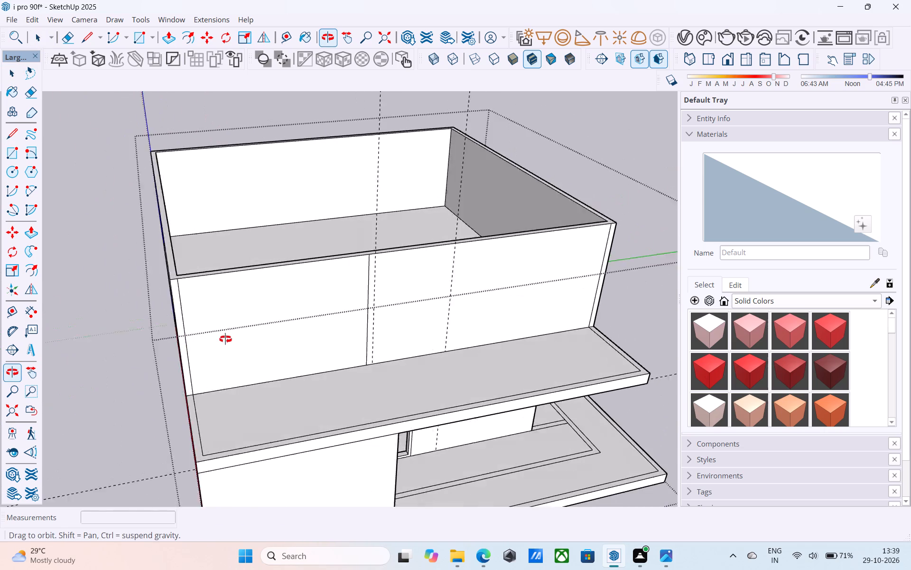
middle_drag(225, 339, 250, 277)
scroll(307, 368, up, 5)
scroll(320, 383, down, 4)
middle_drag(323, 394, 324, 375)
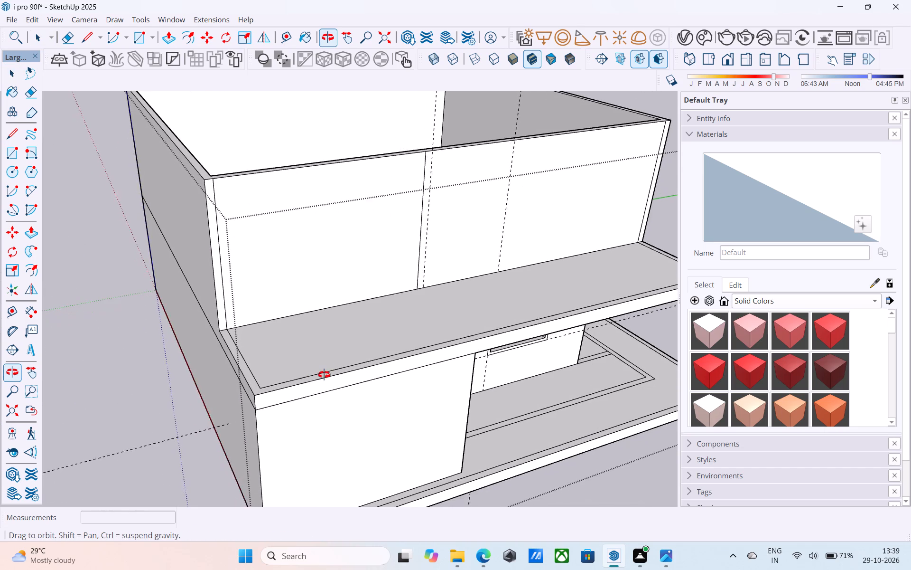
middle_drag(324, 375, 205, 403)
middle_drag(297, 416, 291, 417)
scroll(304, 410, up, 3)
key(l)
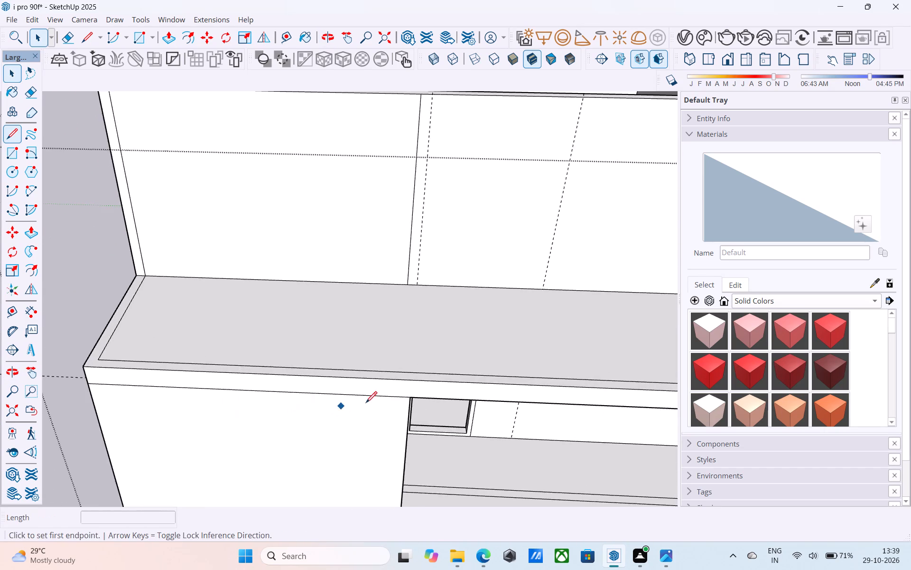
scroll(377, 403, up, 4)
middle_drag(379, 399, 250, 349)
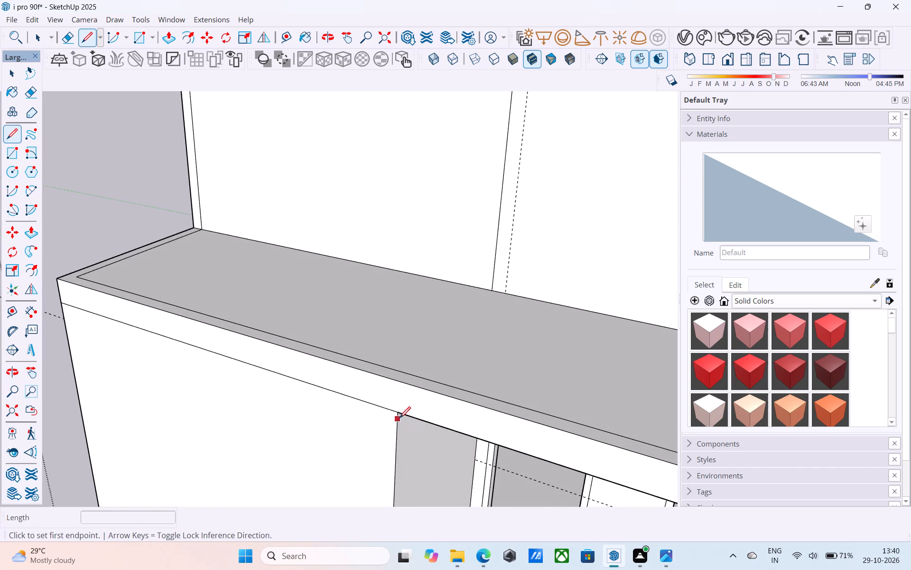
click(399, 418)
click(404, 385)
click(402, 382)
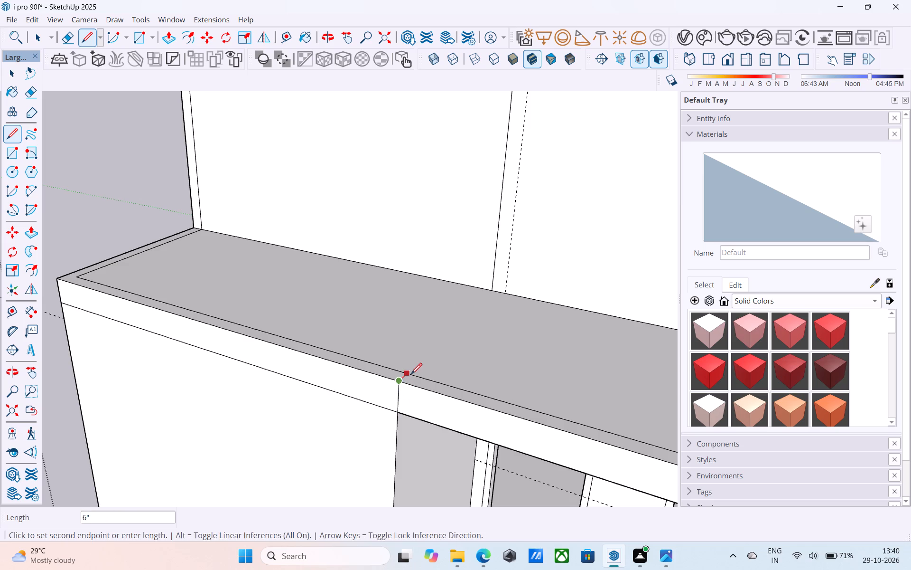
click(413, 374)
Push/Pull the rim section above the projecting front room up by the same 10' as the rear walls.
key(space)
click(384, 371)
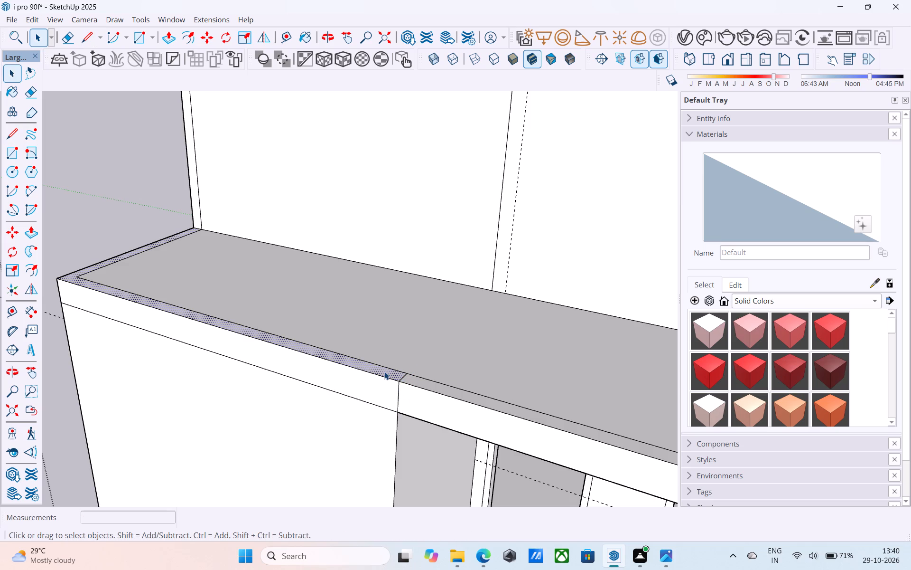
key(p)
double_click(384, 371)
scroll(384, 371, down, 5)
key(space)
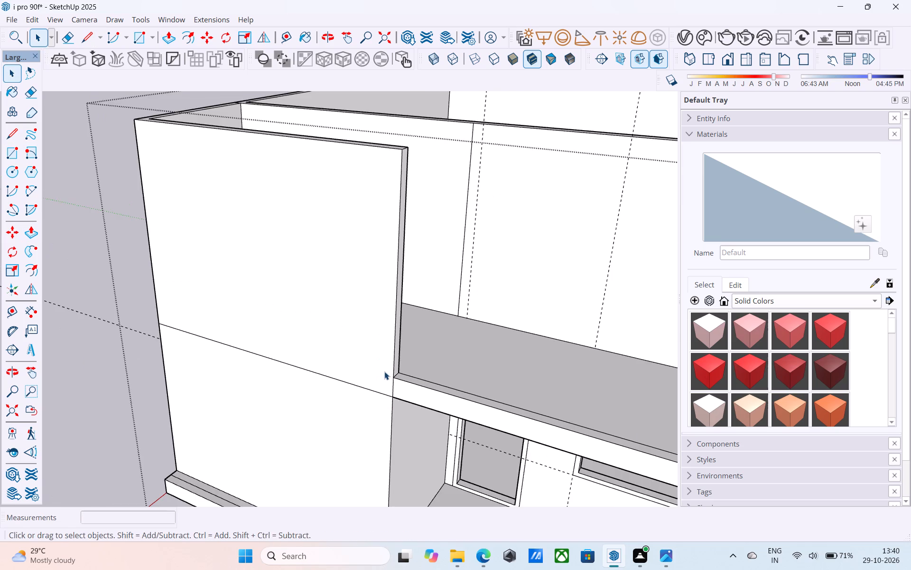
Examine the upper-storey walls, balcony slab and front openings from several angles around the house.
scroll(384, 371, down, 5)
middle_drag(384, 371, 391, 376)
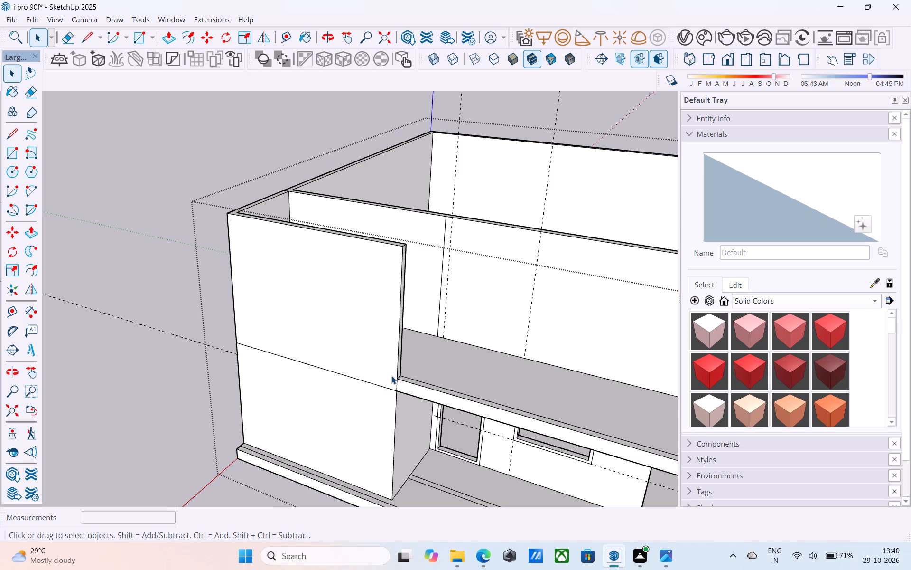
scroll(391, 376, up, 4)
scroll(391, 376, down, 5)
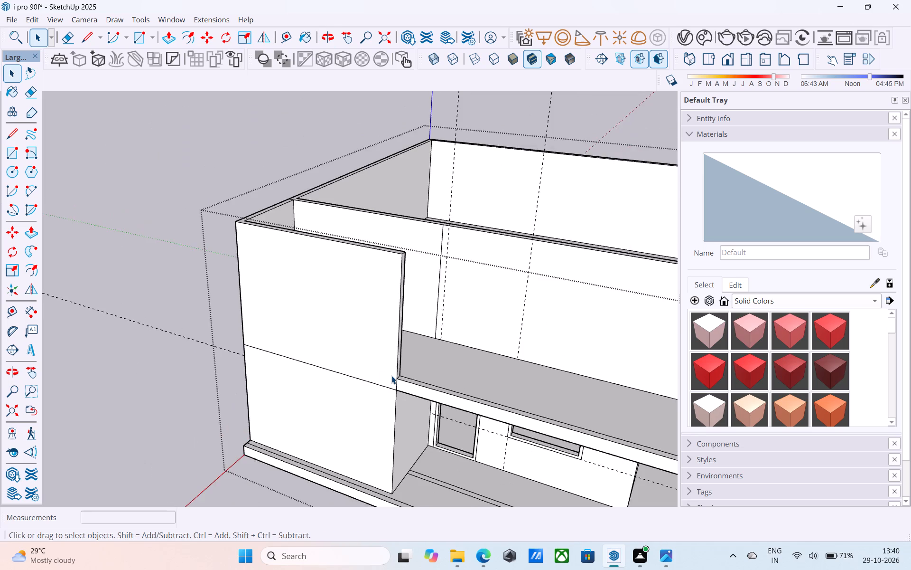
middle_drag(391, 376, 394, 363)
scroll(392, 375, up, 2)
scroll(394, 361, down, 5)
middle_drag(387, 370, 521, 371)
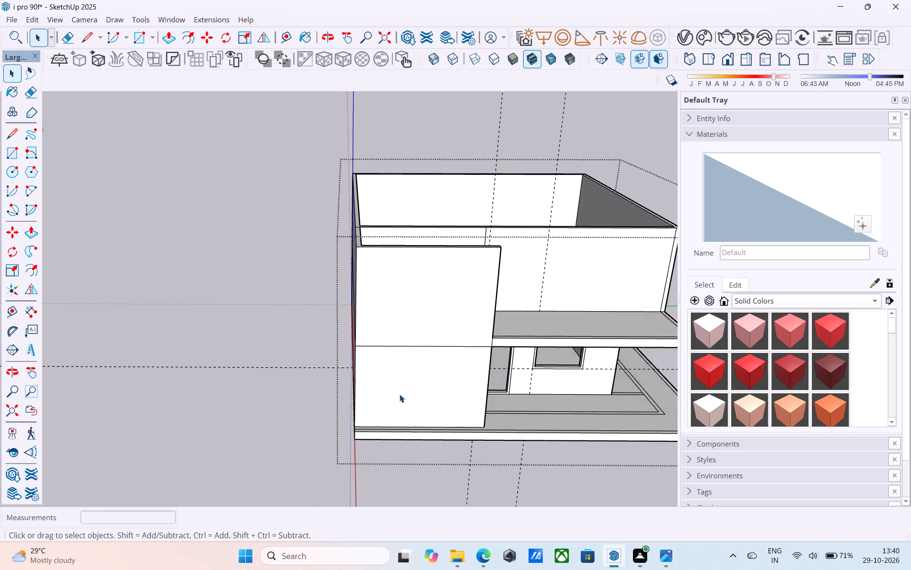
middle_drag(392, 394, 234, 400)
scroll(273, 398, down, 2)
middle_drag(475, 396, 439, 316)
scroll(374, 364, up, 5)
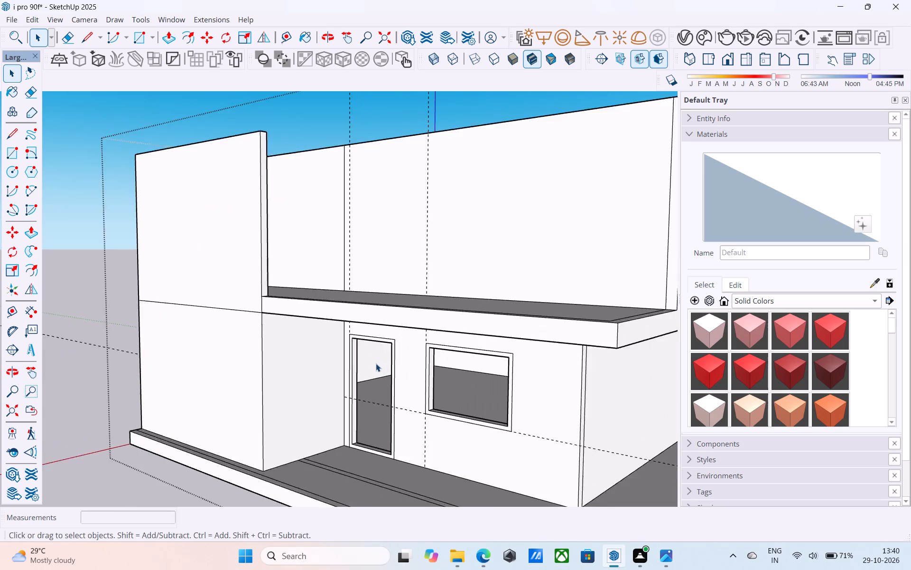
middle_drag(376, 363, 348, 338)
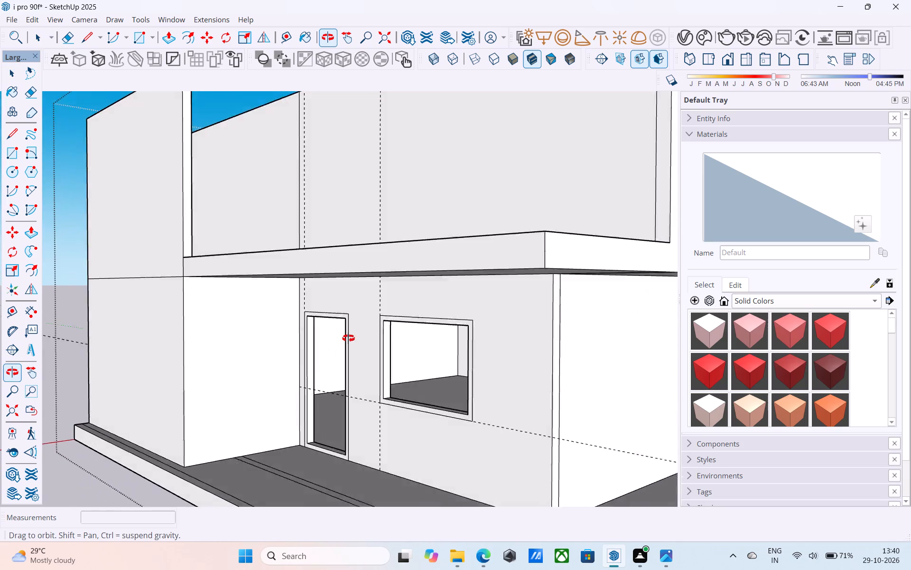
middle_drag(348, 338, 352, 348)
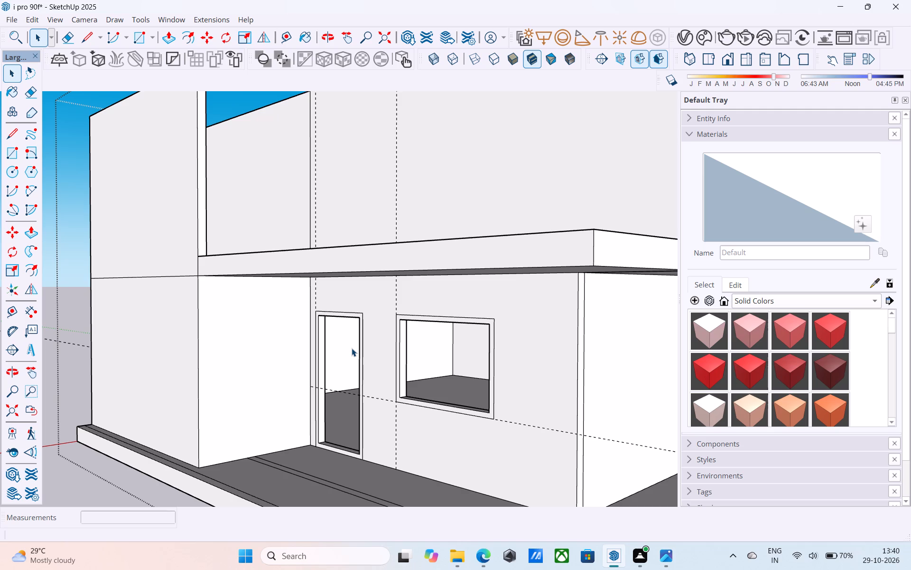
scroll(352, 348, down, 6)
middle_drag(358, 381, 425, 362)
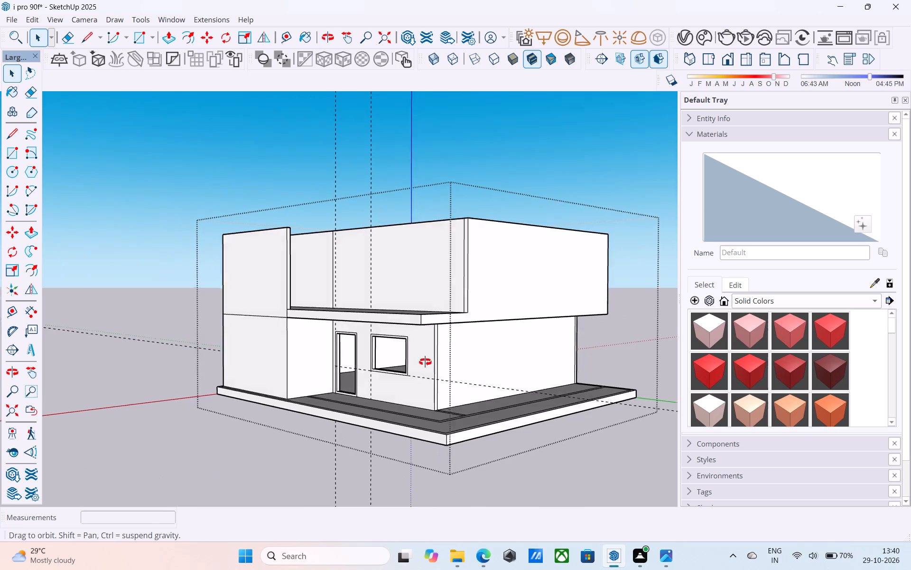
middle_drag(425, 362, 469, 374)
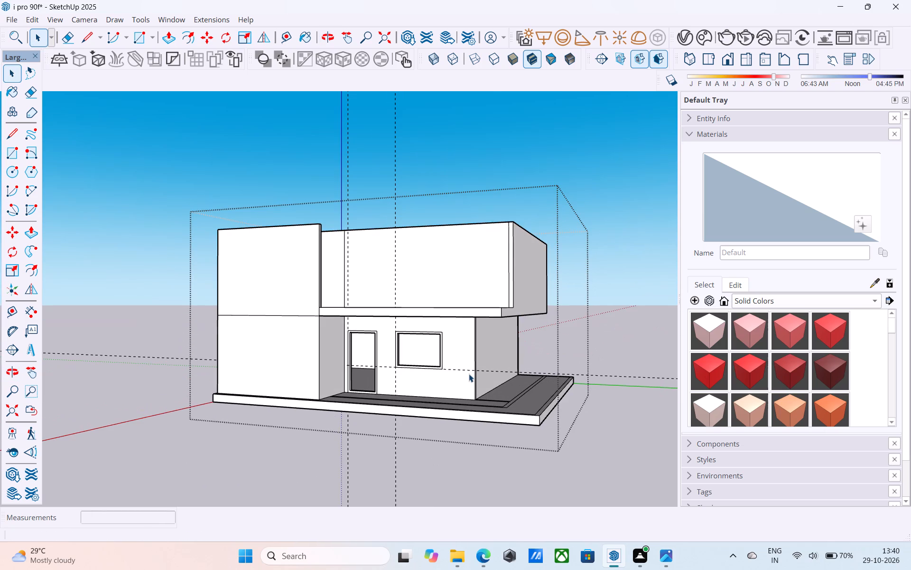
middle_drag(454, 345, 479, 412)
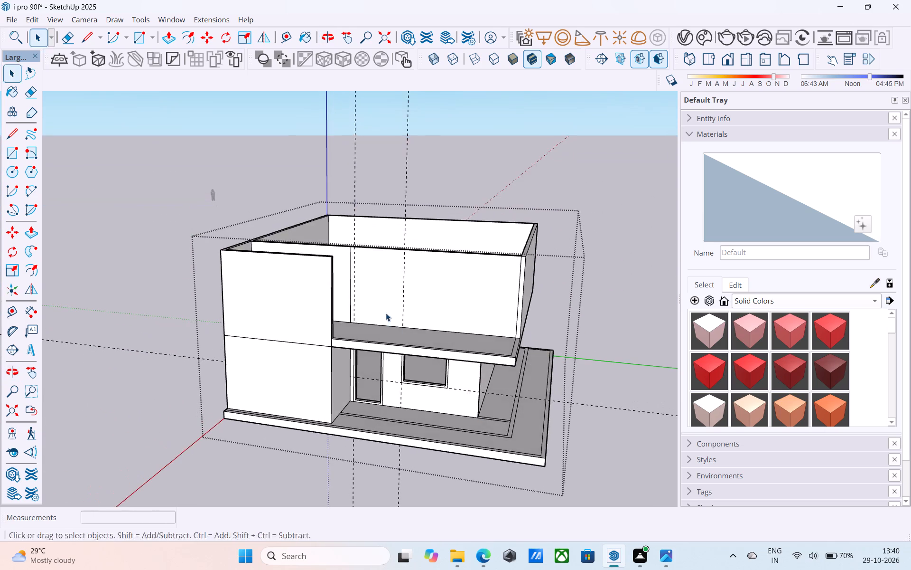
middle_drag(386, 313, 409, 396)
scroll(317, 294, down, 1)
shift+middle_drag(316, 295, 301, 354)
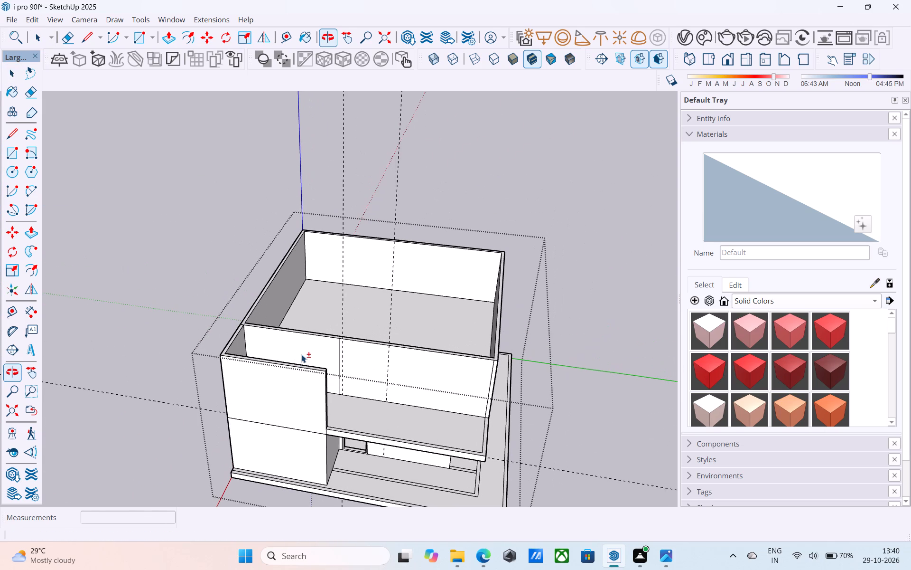
Draw a 35' by 30' 6" rectangle across the inner top corners of the rear upper-storey walls, closing the opening.
key(r)
scroll(311, 299, up, 14)
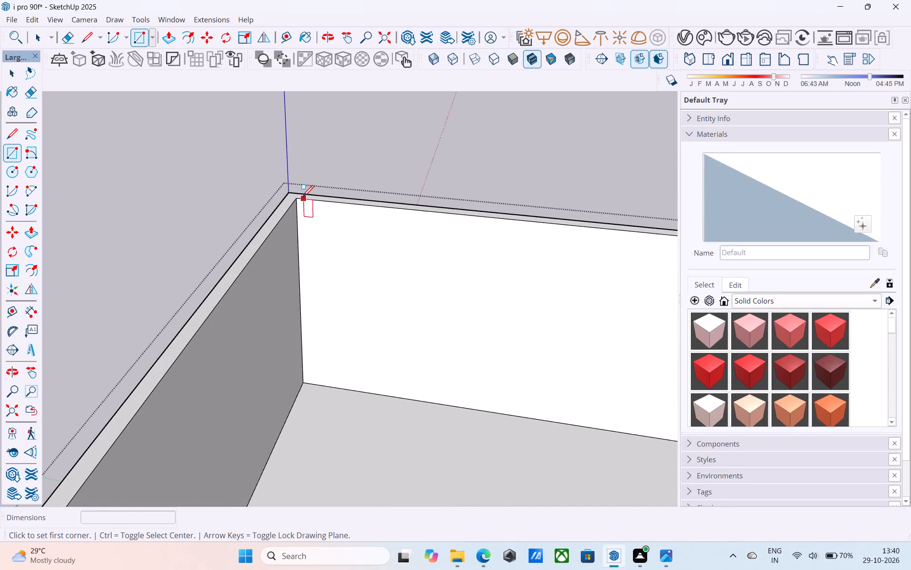
click(299, 197)
scroll(300, 197, down, 2)
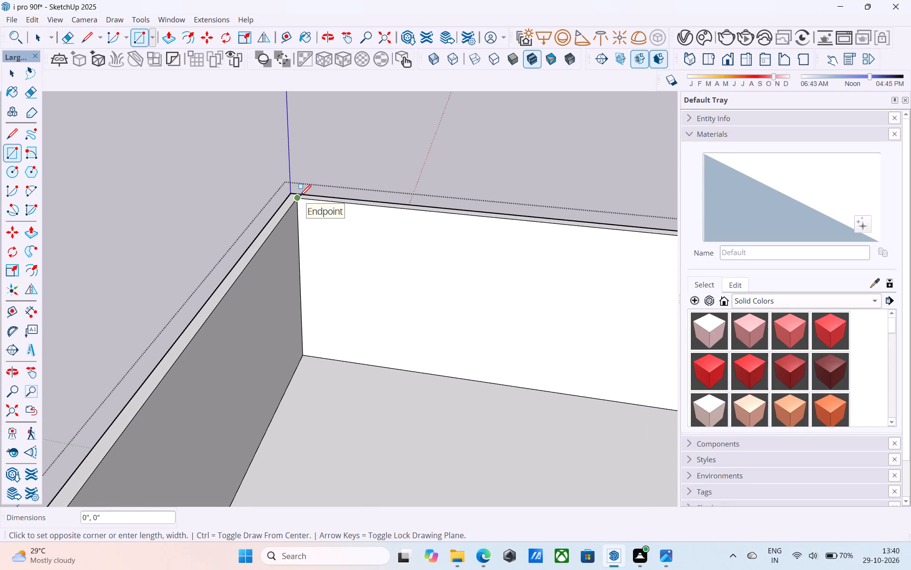
scroll(299, 198, down, 9)
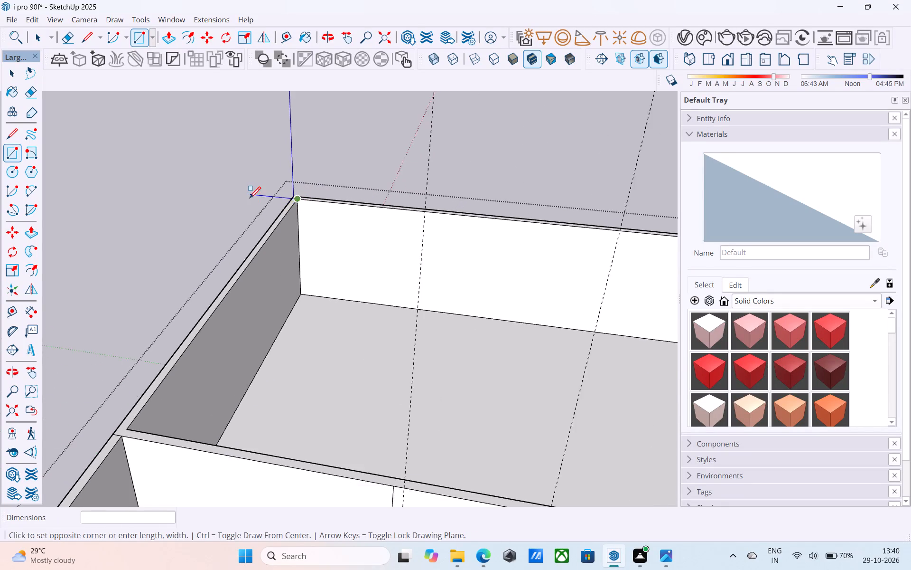
scroll(250, 199, down, 8)
scroll(448, 312, up, 7)
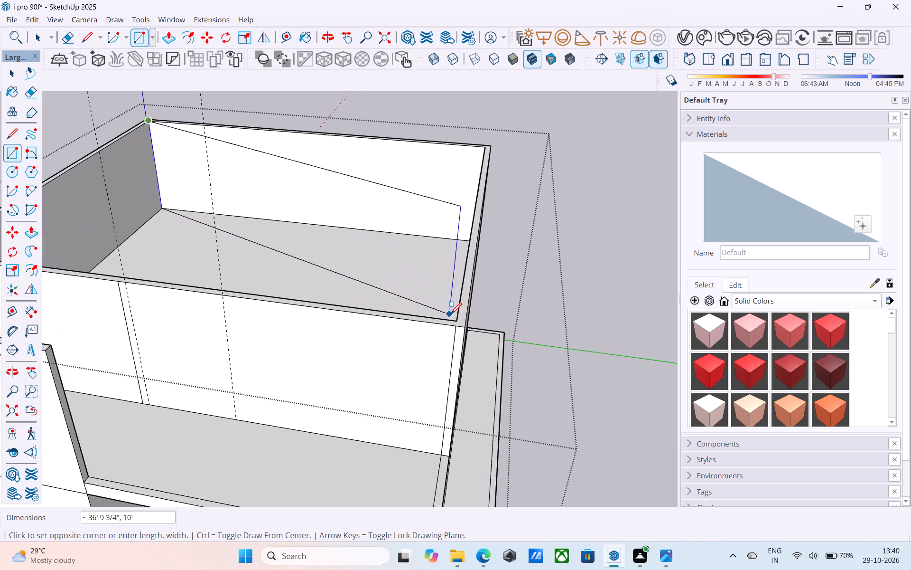
scroll(454, 317, up, 4)
click(459, 321)
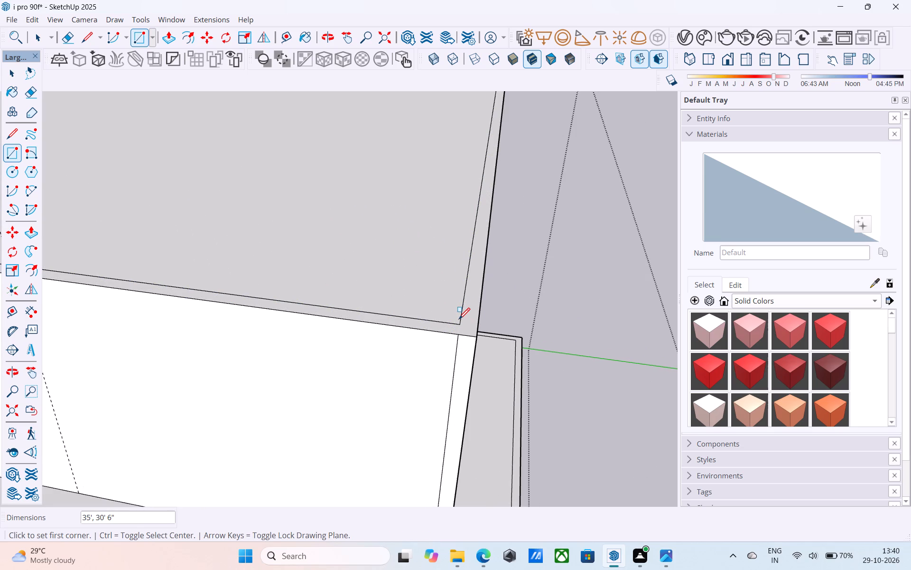
scroll(432, 319, down, 5)
key(space)
Reverse the face that closes the top of the rear upper-storey walls.
scroll(425, 321, down, 6)
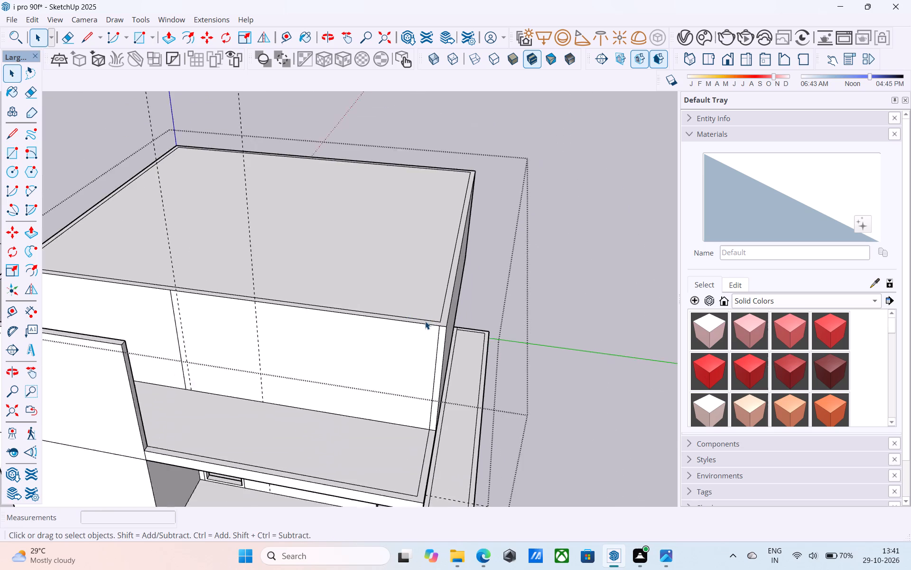
shift+middle_drag(424, 324, 425, 396)
click(372, 331)
right_click(372, 331)
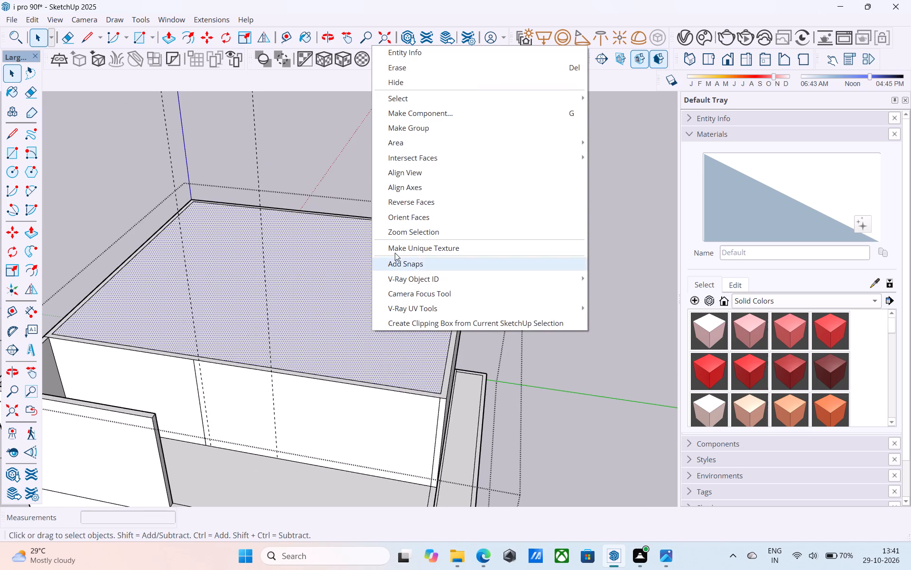
click(406, 205)
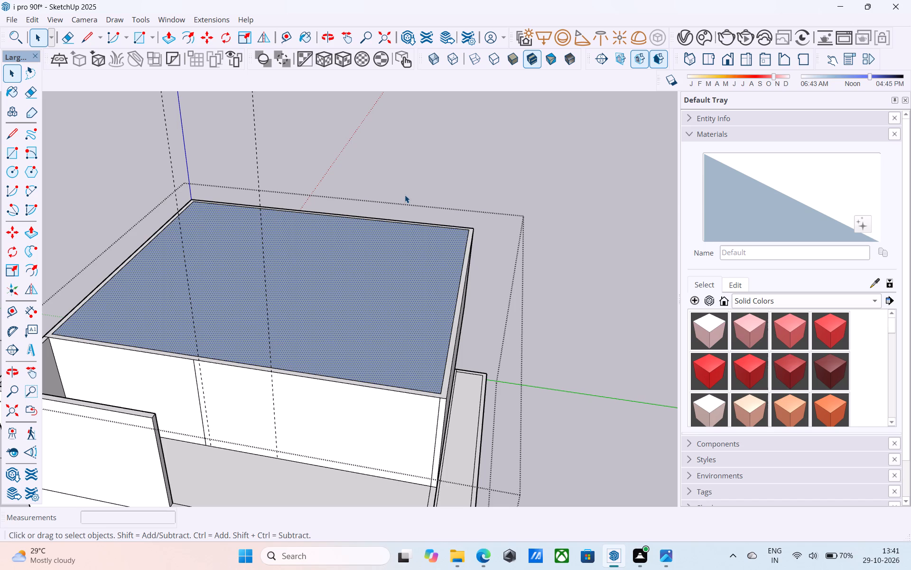
Draw a 6" vertical line up from the roof face's front corner on the balcony side.
key(l)
scroll(405, 195, down, 5)
middle_drag(410, 290, 367, 236)
scroll(398, 289, up, 11)
click(401, 412)
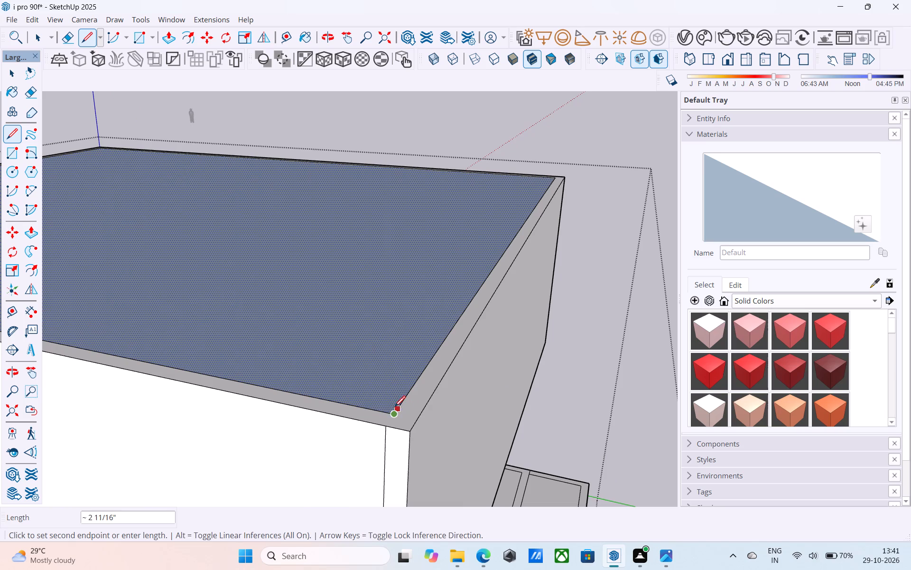
key(l)
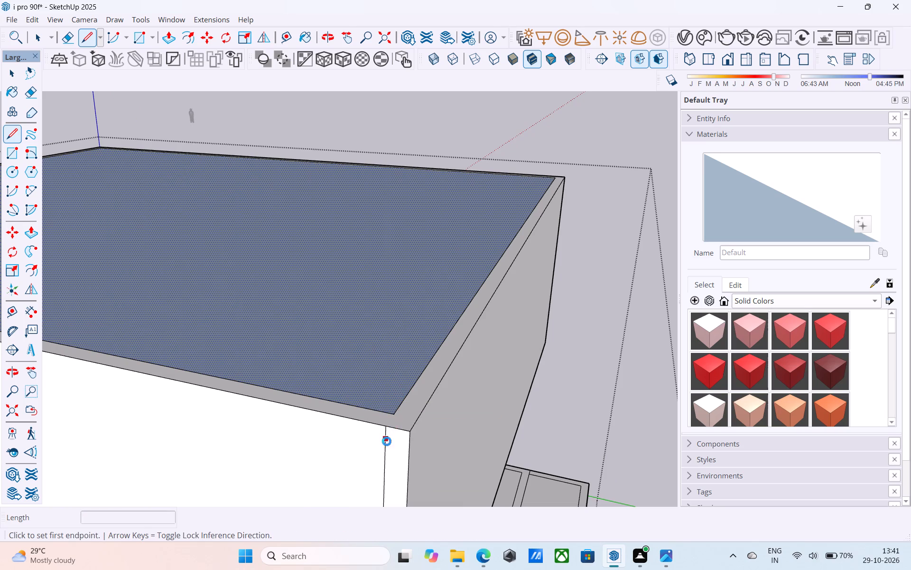
click(398, 418)
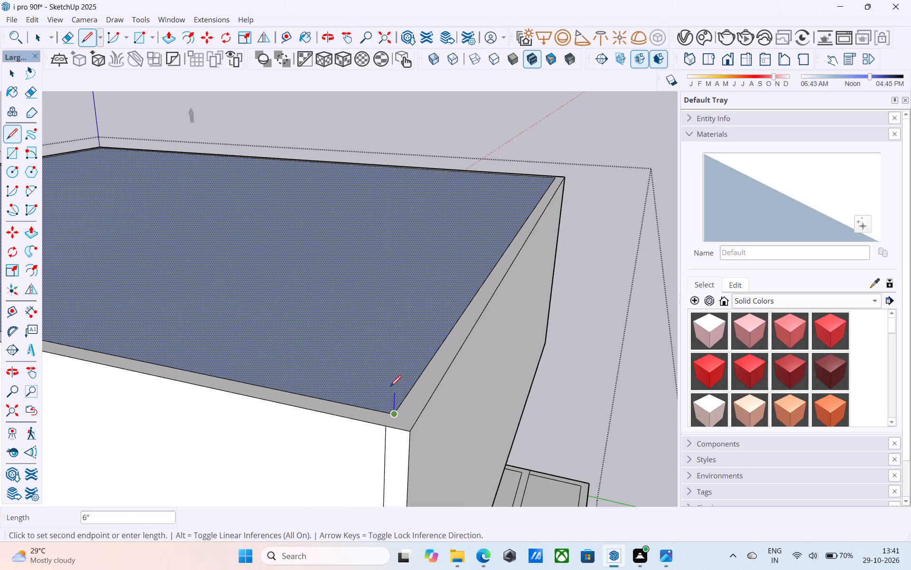
key(6)
key(shift+quotedbl)
key(Return)
key(space)
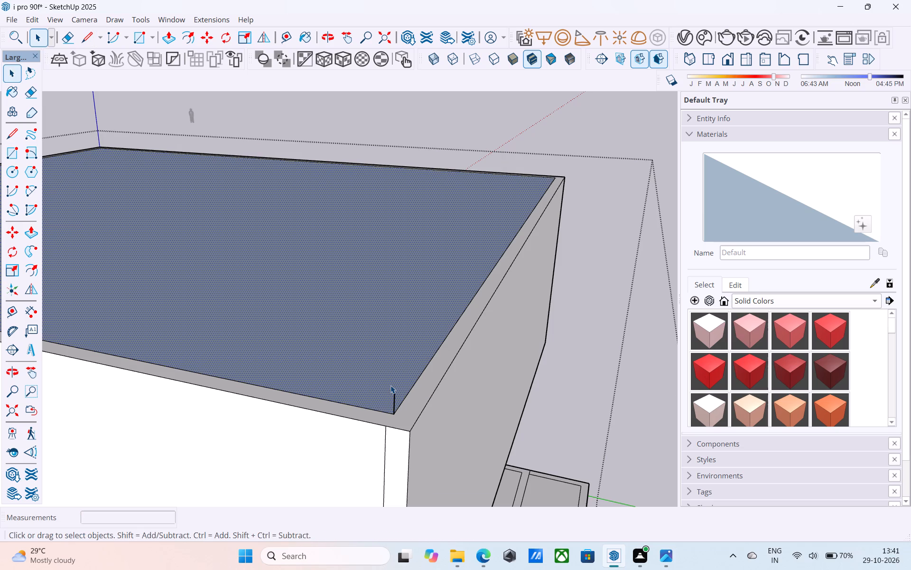
Draw a 6" vertical line up from the roof face's diagonally opposite rear corner, near the blue axis.
text(l)
scroll(390, 385, down, 11)
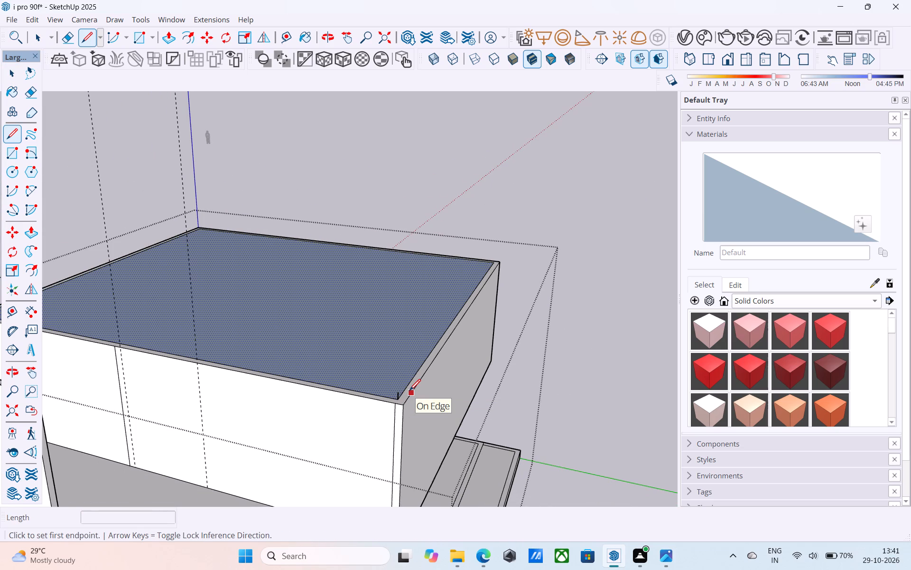
scroll(409, 391, down, 11)
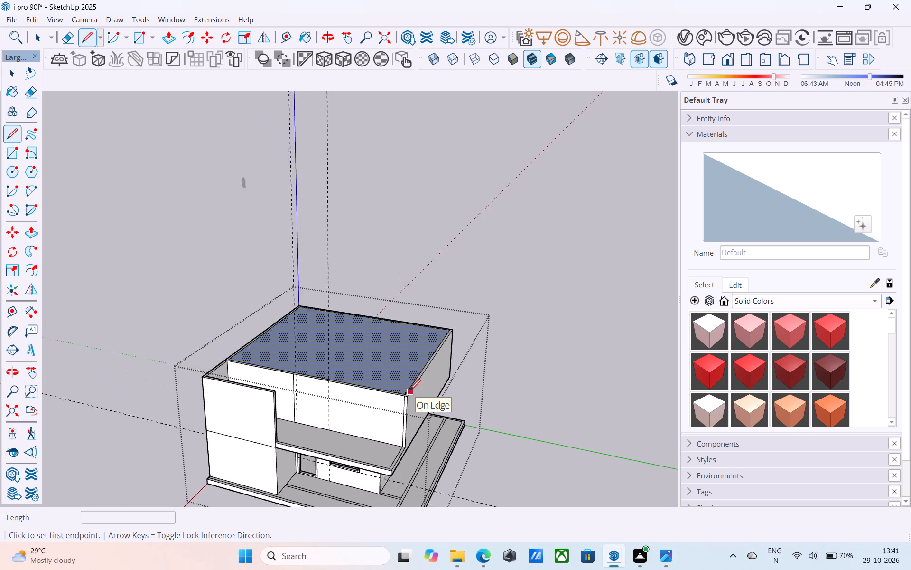
scroll(409, 391, down, 2)
middle_drag(326, 349, 512, 368)
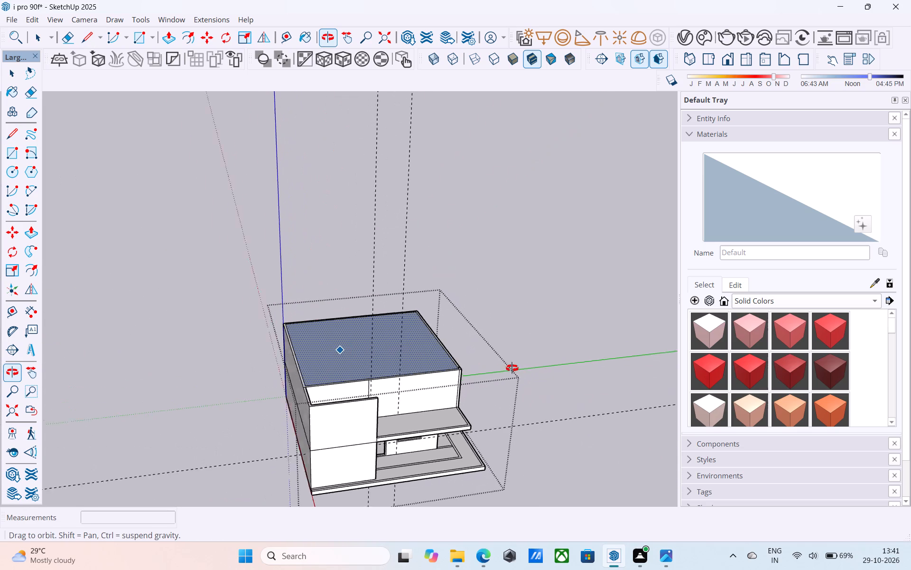
middle_drag(512, 368, 515, 368)
scroll(378, 349, up, 3)
scroll(329, 351, up, 1)
scroll(252, 320, up, 5)
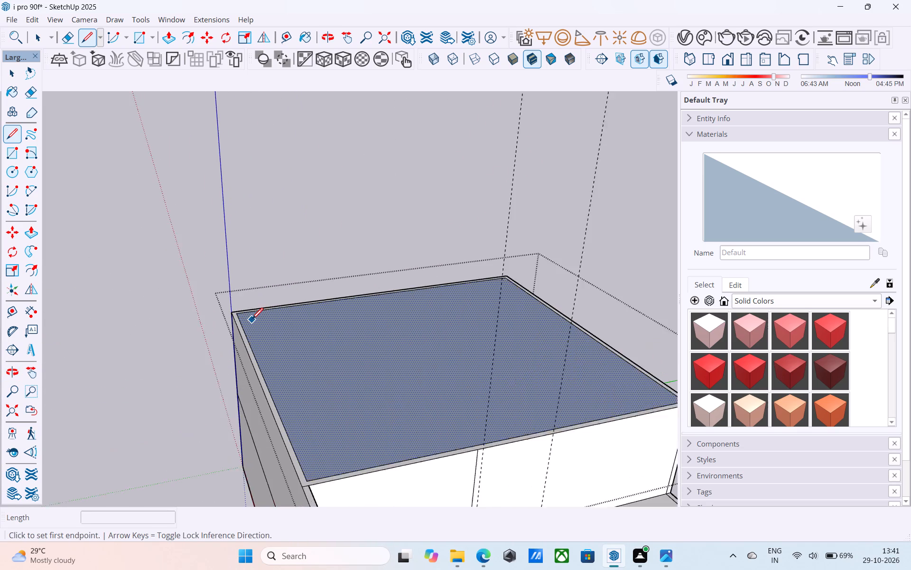
scroll(236, 313, up, 13)
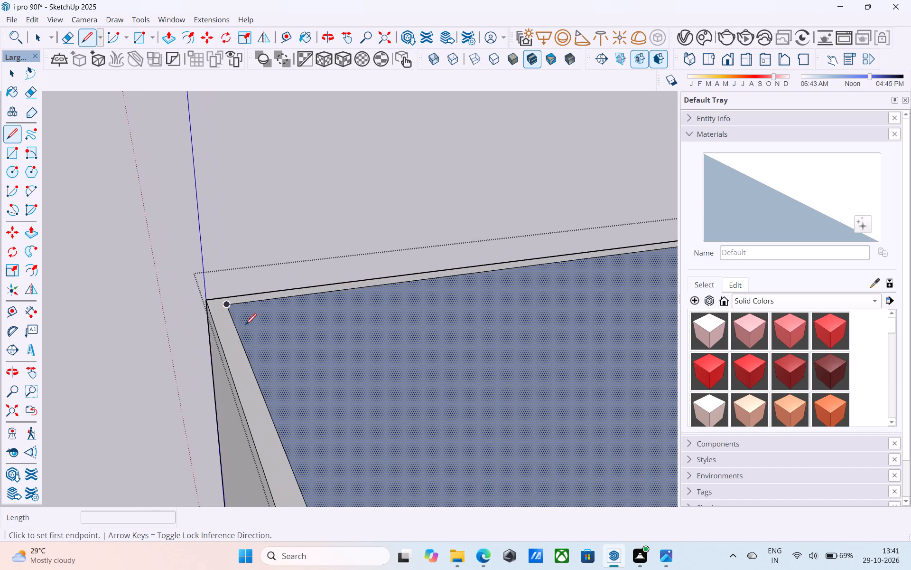
scroll(245, 326, up, 7)
click(223, 292)
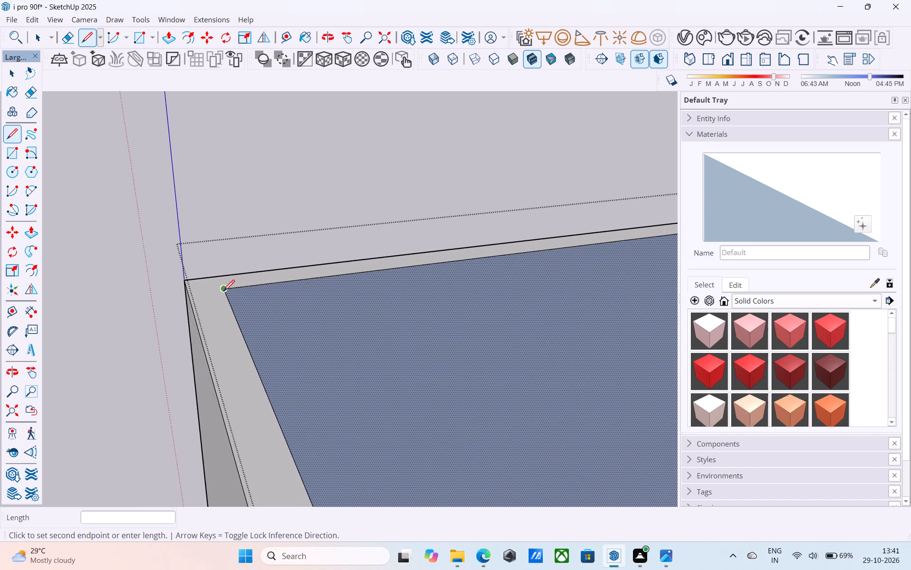
click(226, 257)
Draw a 30' 6" by 35' rectangle between the tops of the two vertical lines as the roof slab's upper face.
key(r)
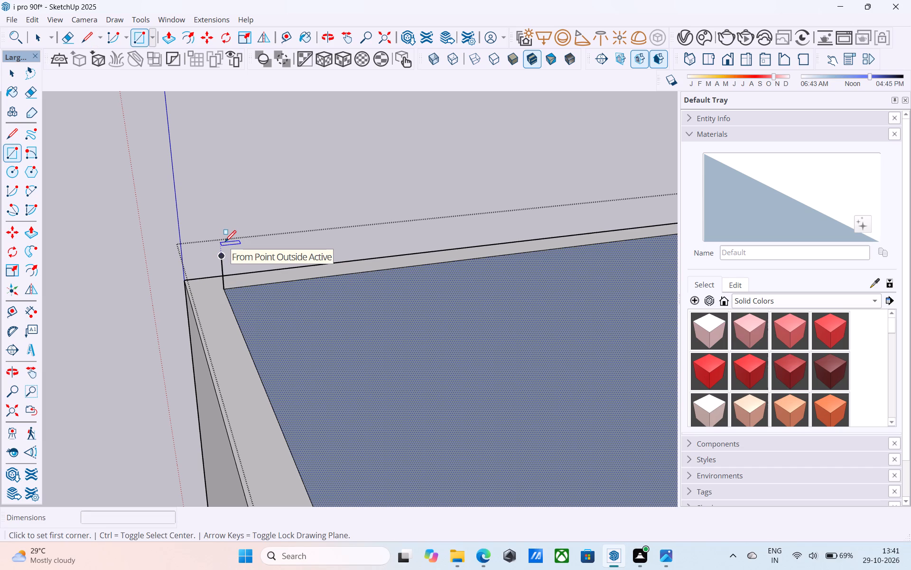
click(223, 255)
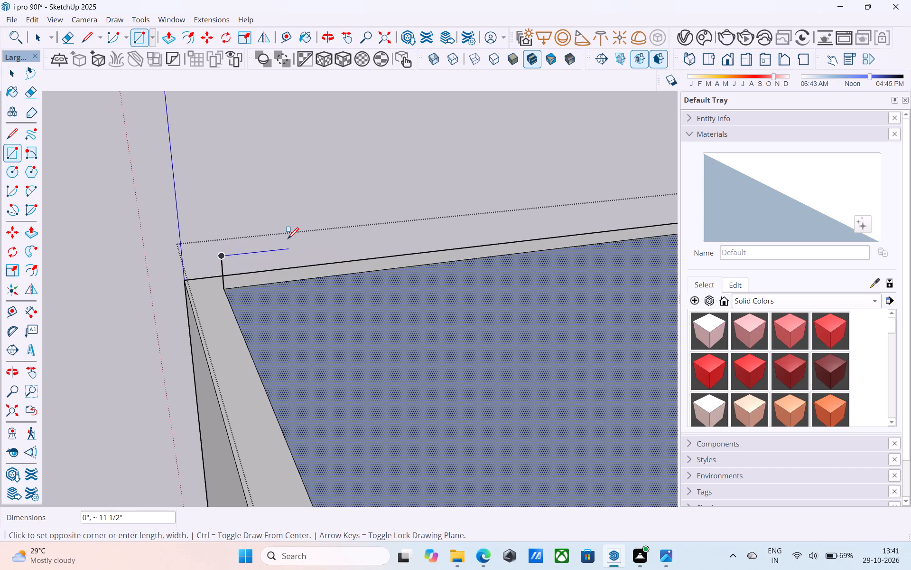
scroll(274, 243, down, 10)
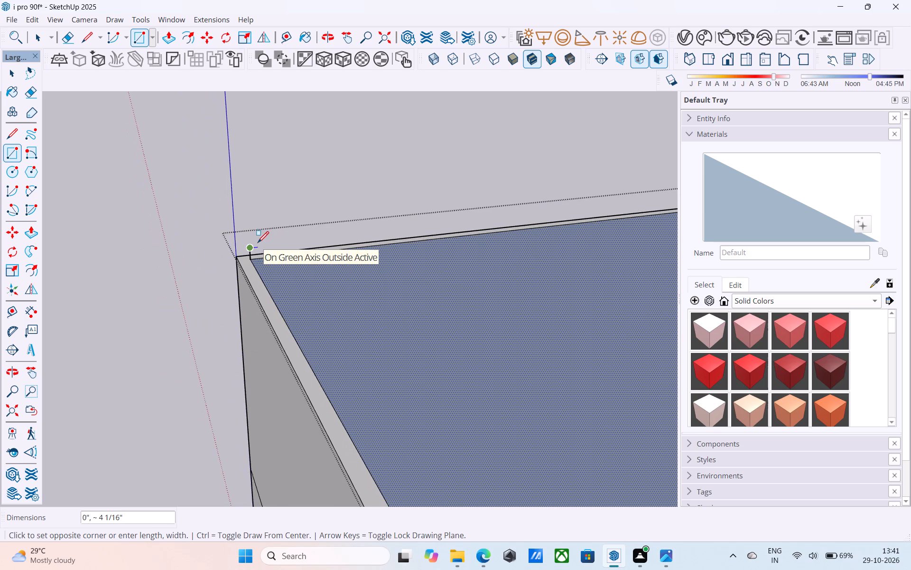
scroll(258, 244, down, 3)
middle_drag(256, 243, 237, 229)
scroll(239, 229, down, 3)
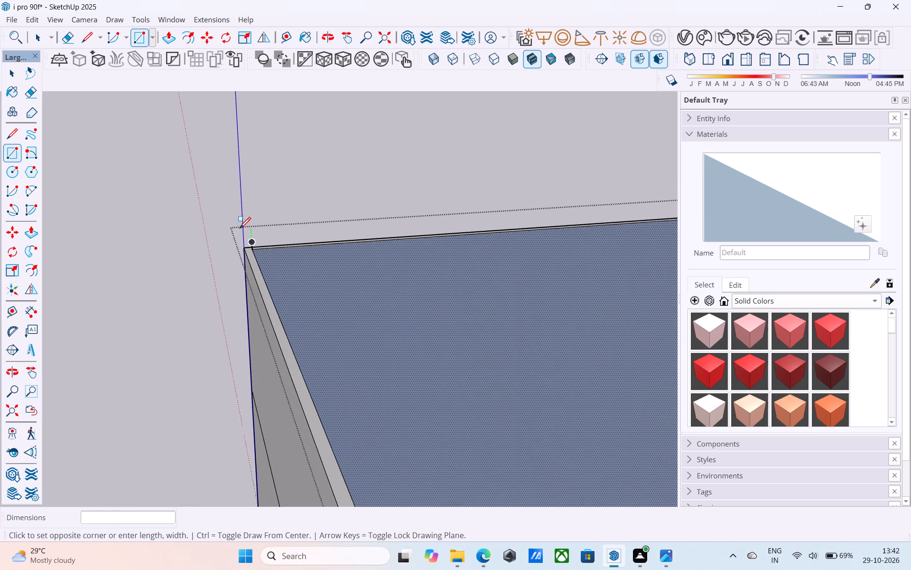
scroll(240, 229, down, 7)
middle_drag(505, 256, 376, 344)
middle_drag(335, 310, 273, 211)
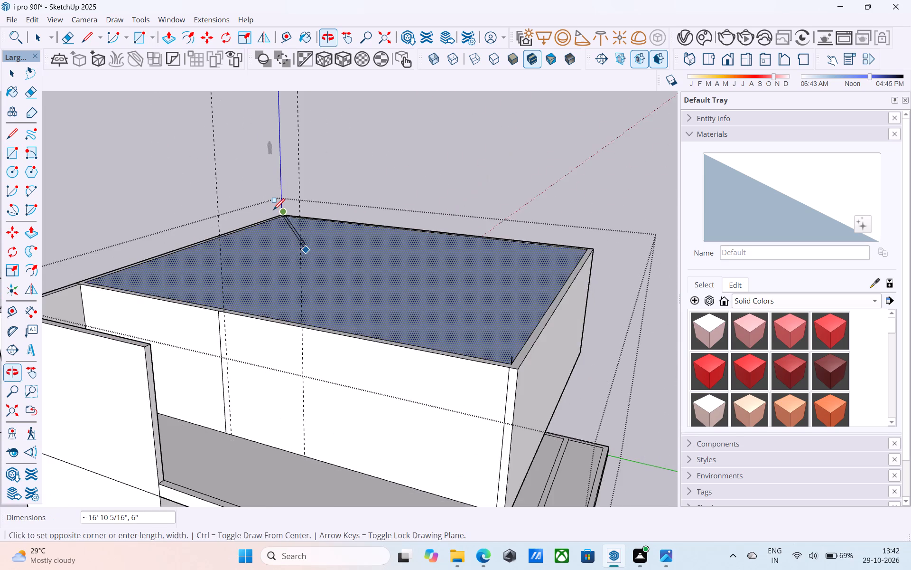
scroll(273, 208, down, 5)
middle_drag(423, 292, 393, 291)
scroll(390, 291, up, 9)
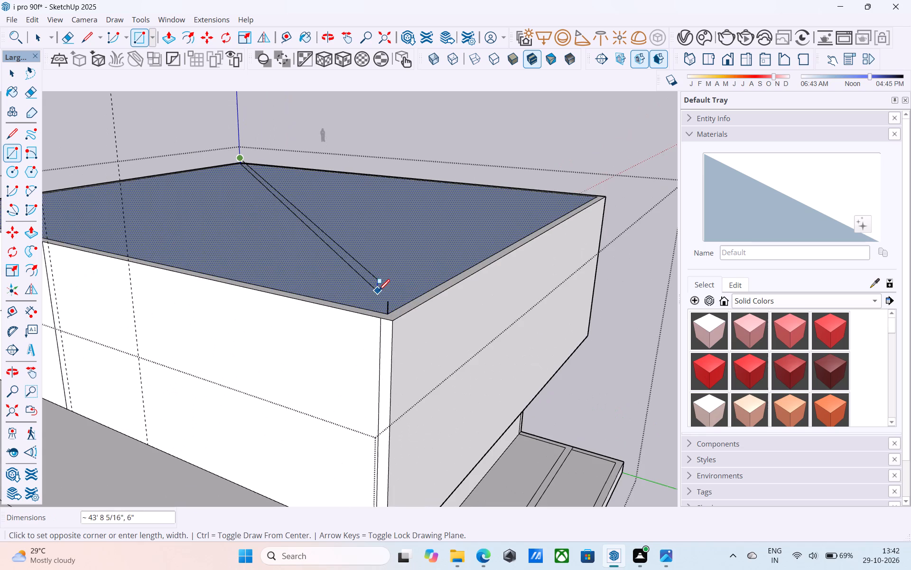
click(390, 304)
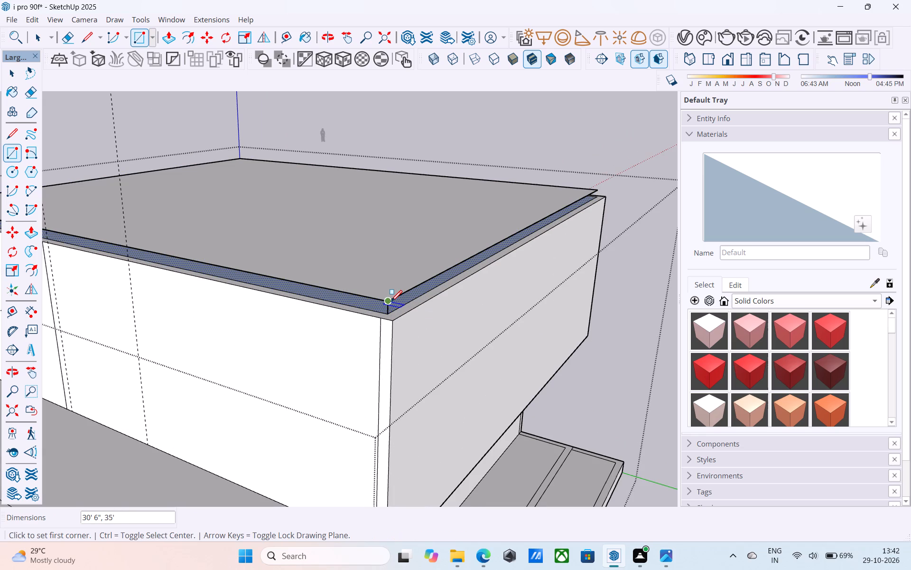
Draw a 6" vertical edge joining the two roof faces at the corner beside the projecting front room.
key(l)
scroll(391, 303, down, 9)
middle_drag(396, 302, 612, 299)
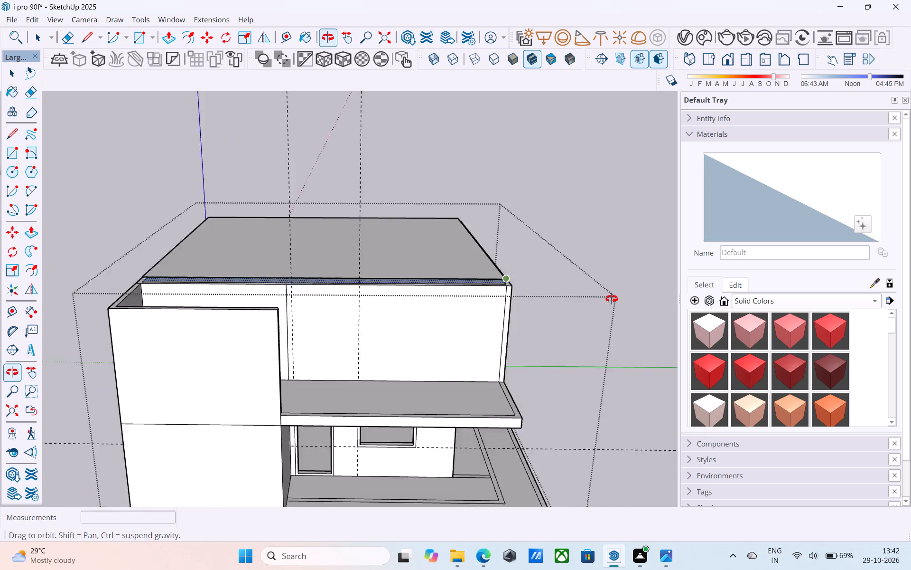
middle_drag(612, 299, 758, 293)
scroll(248, 326, up, 5)
scroll(352, 295, up, 7)
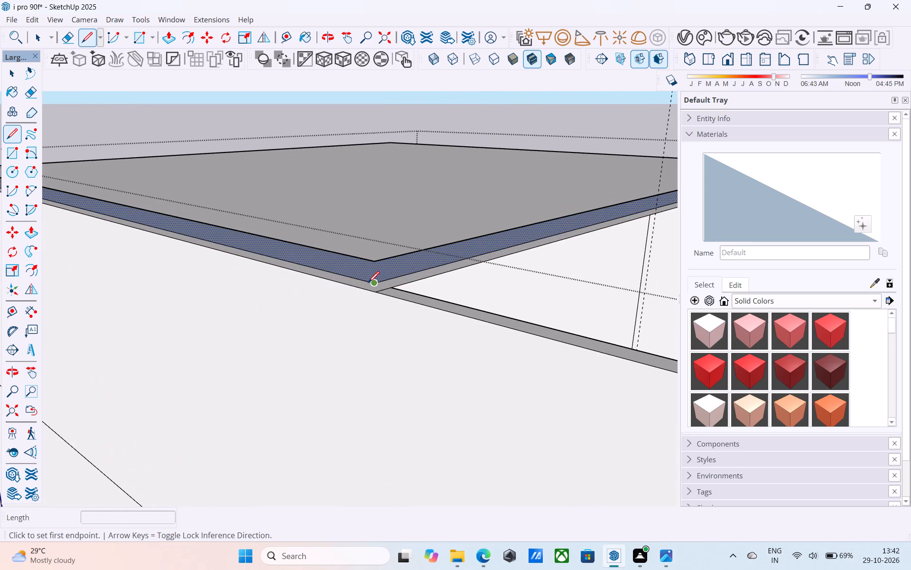
click(368, 284)
click(372, 263)
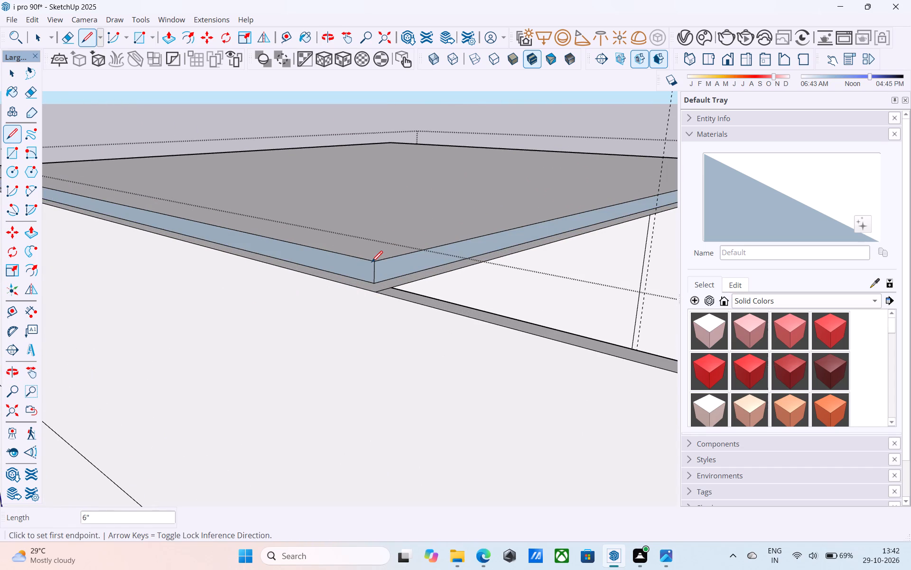
Draw a 6" vertical edge joining the two roof faces at the remaining rear corner.
scroll(372, 263, down, 5)
scroll(330, 315, down, 6)
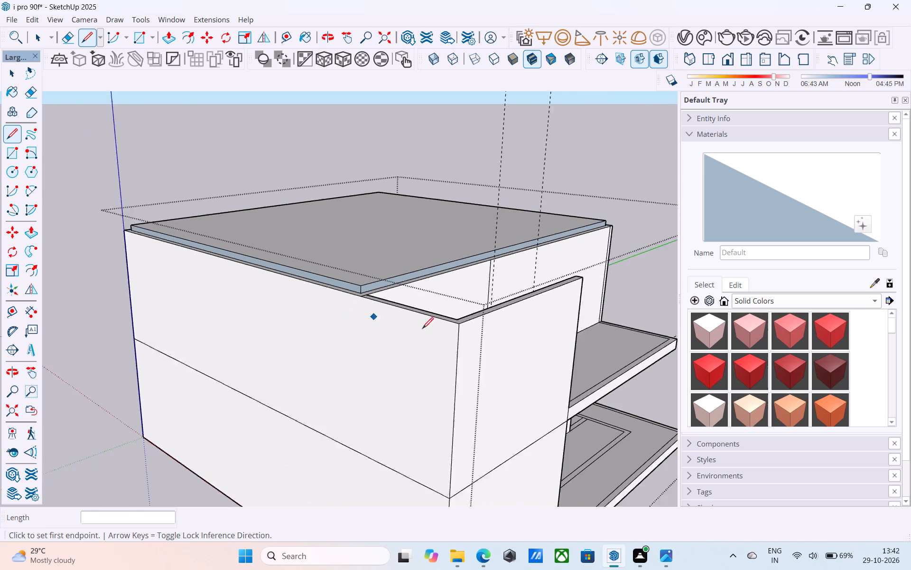
scroll(422, 330, down, 6)
middle_drag(493, 320, 28, 322)
middle_drag(424, 287, 143, 316)
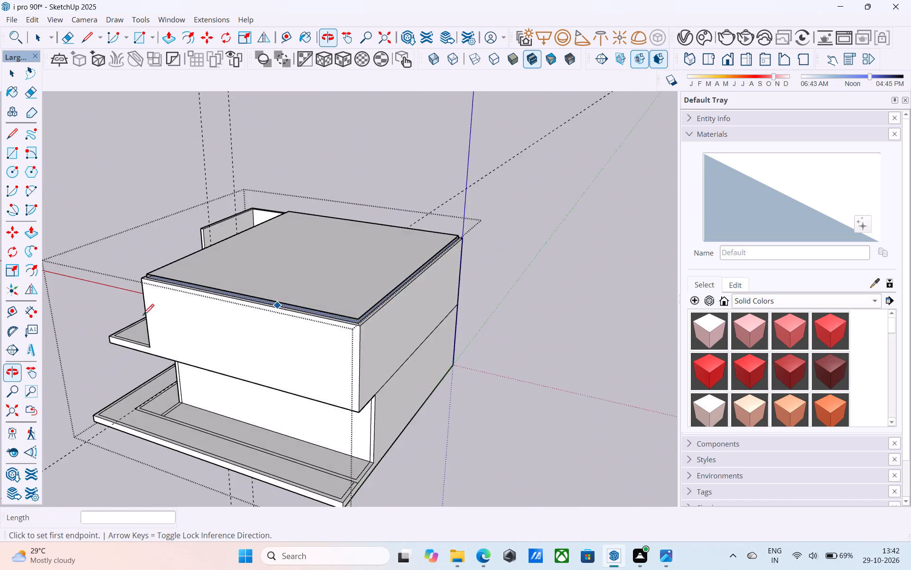
scroll(265, 320, up, 20)
scroll(265, 320, up, 5)
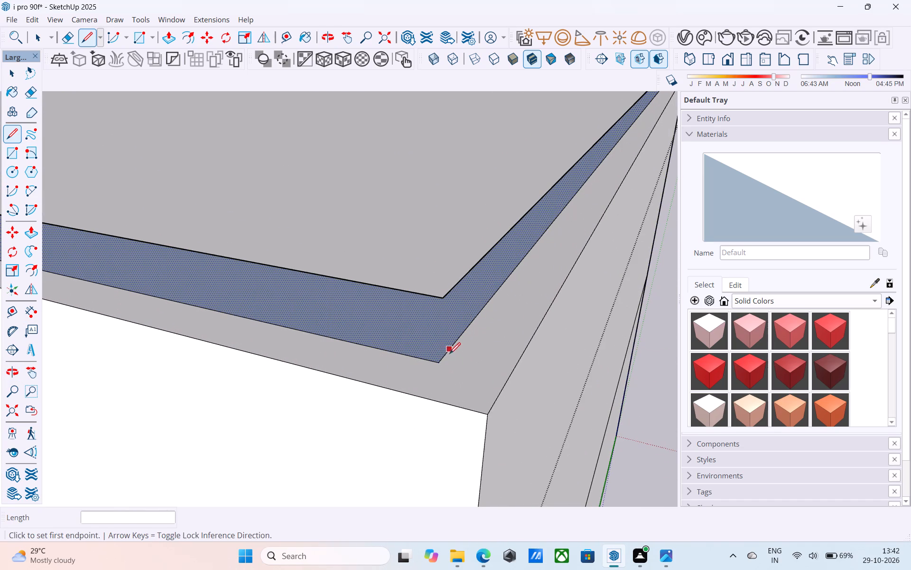
click(439, 364)
click(439, 300)
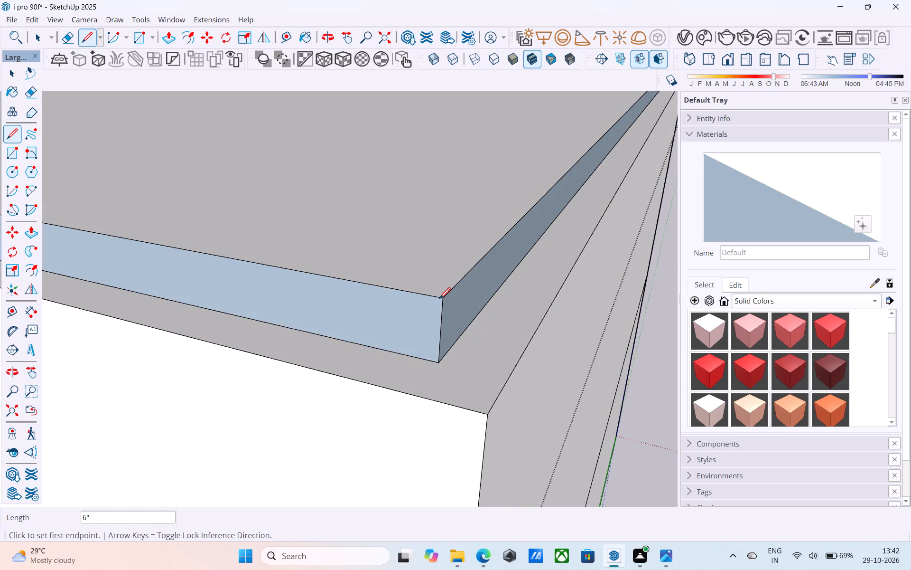
Reverse the two blue 6" side faces of the roof slab that meet at the last-joined rear corner.
key(space)
click(428, 315)
right_click(428, 315)
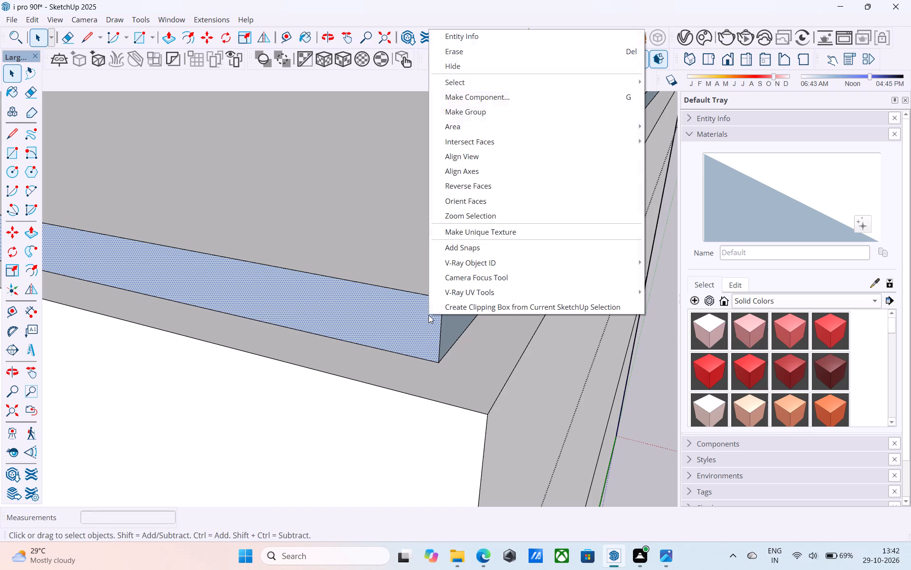
click(459, 185)
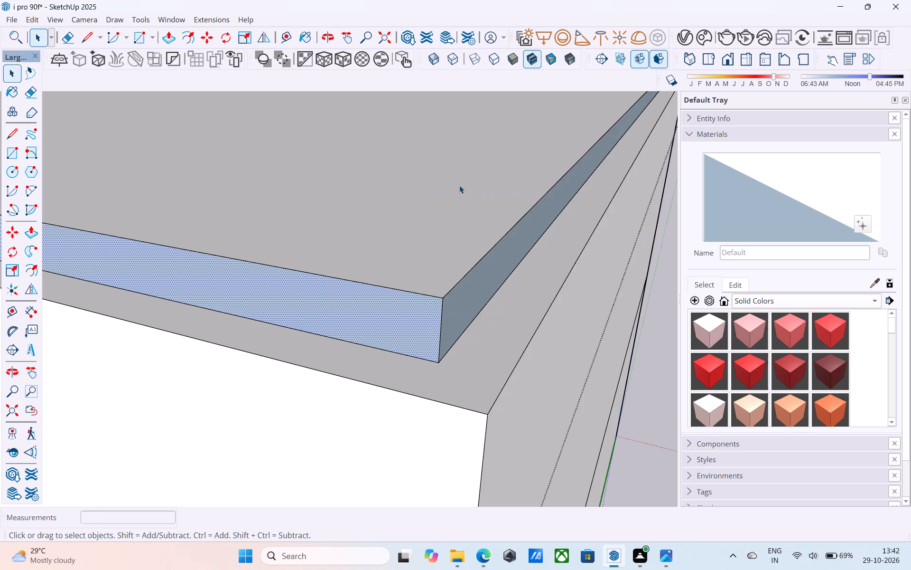
scroll(476, 248, up, 1)
scroll(479, 258, down, 1)
middle_drag(479, 258, 411, 247)
click(429, 301)
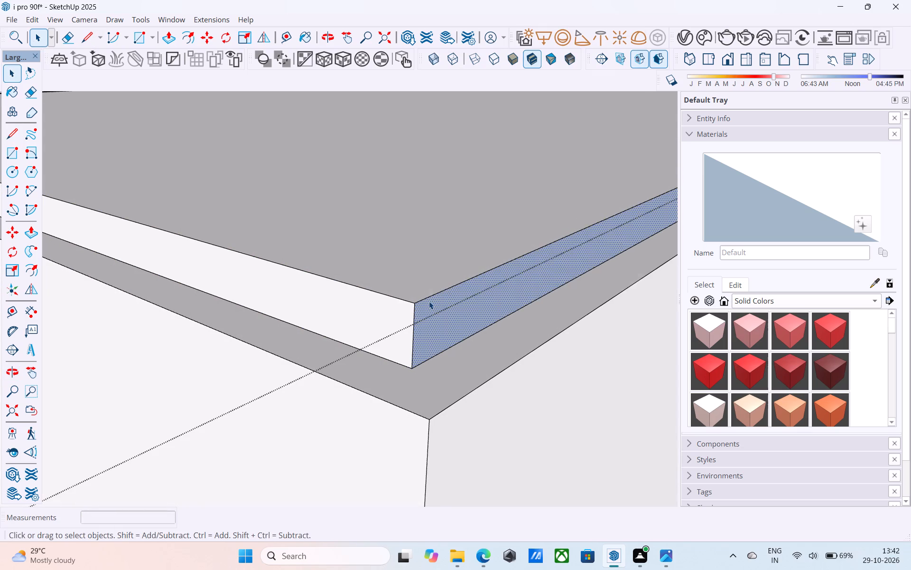
right_click(429, 301)
click(459, 176)
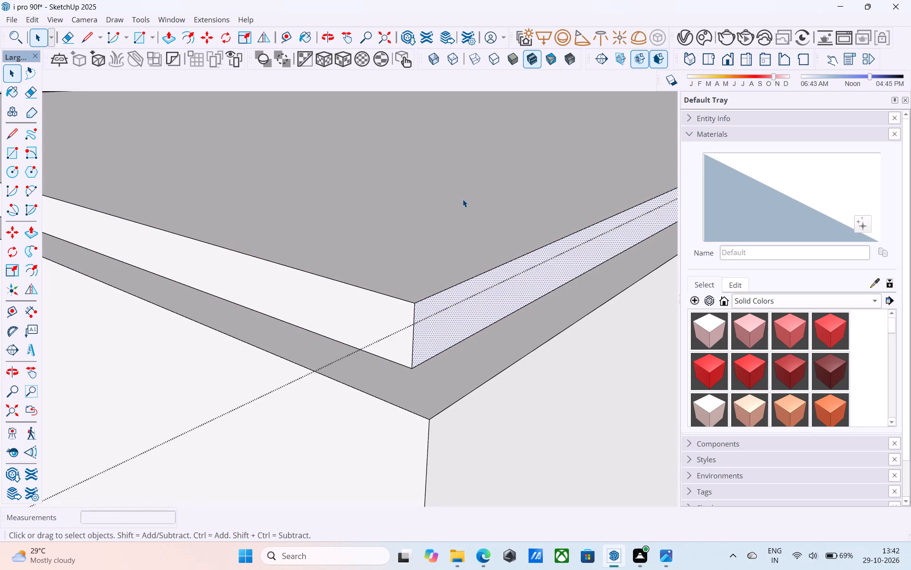
Reverse the roof slab's two remaining blue side faces, meeting at the corner beside the projecting front room.
scroll(463, 199, down, 15)
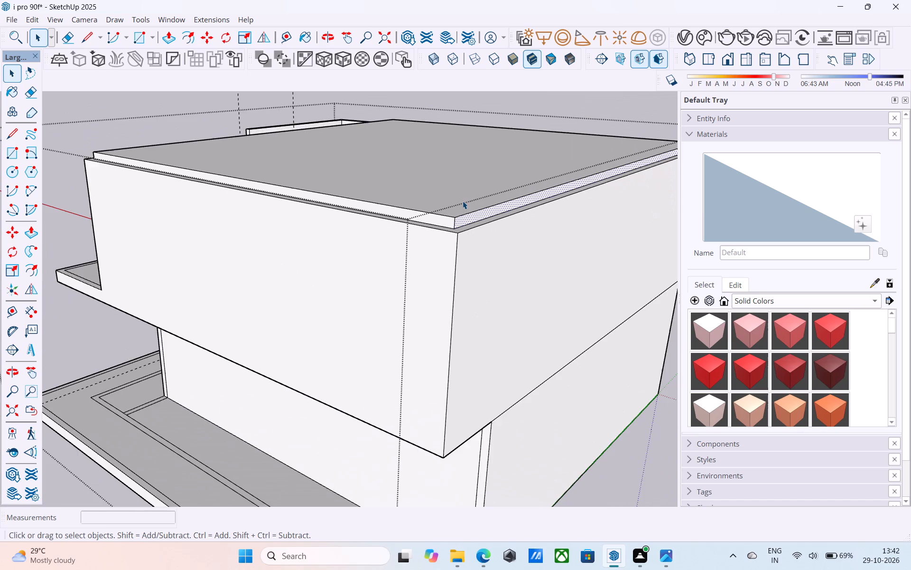
scroll(463, 201, down, 5)
scroll(343, 410, down, 5)
middle_drag(360, 407, 697, 398)
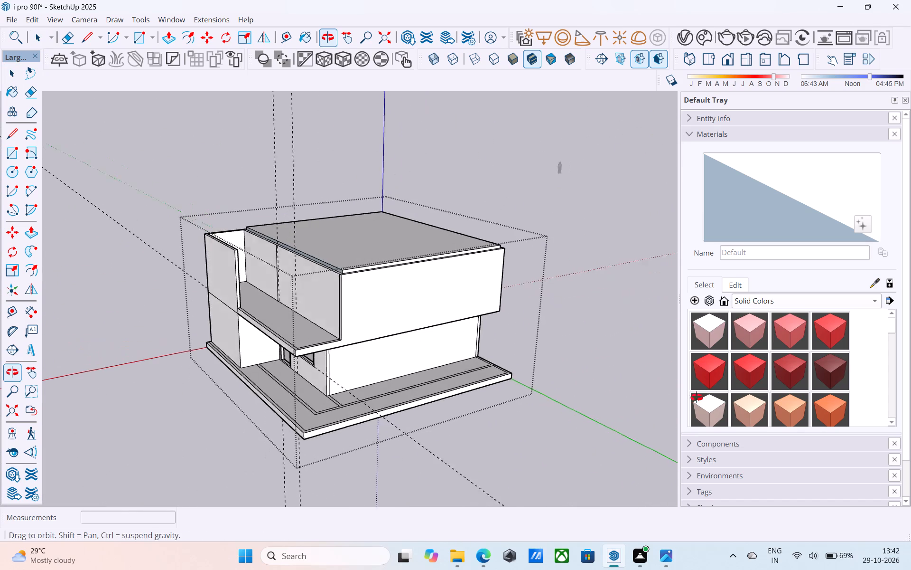
middle_drag(697, 398, 700, 398)
middle_drag(240, 460, 670, 422)
scroll(287, 274, up, 17)
scroll(260, 228, up, 4)
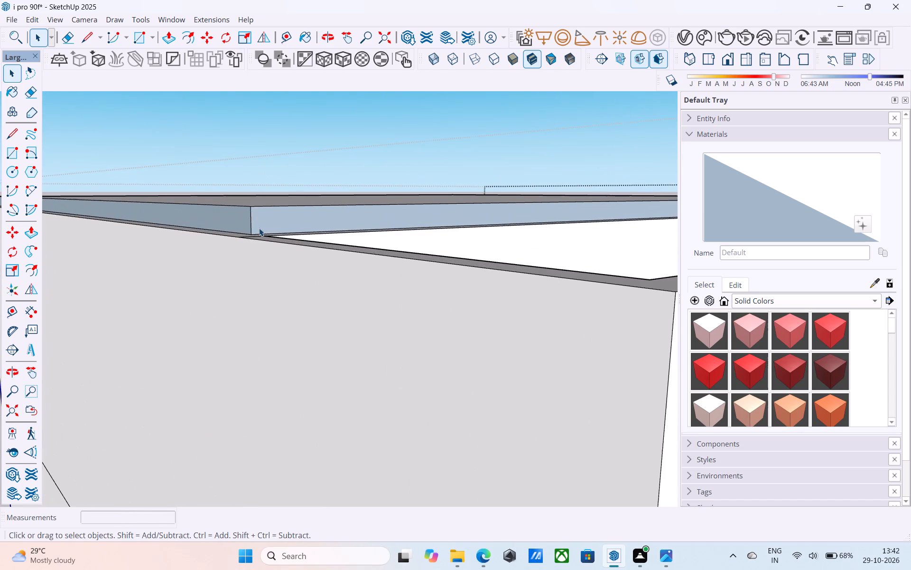
click(262, 216)
right_click(262, 216)
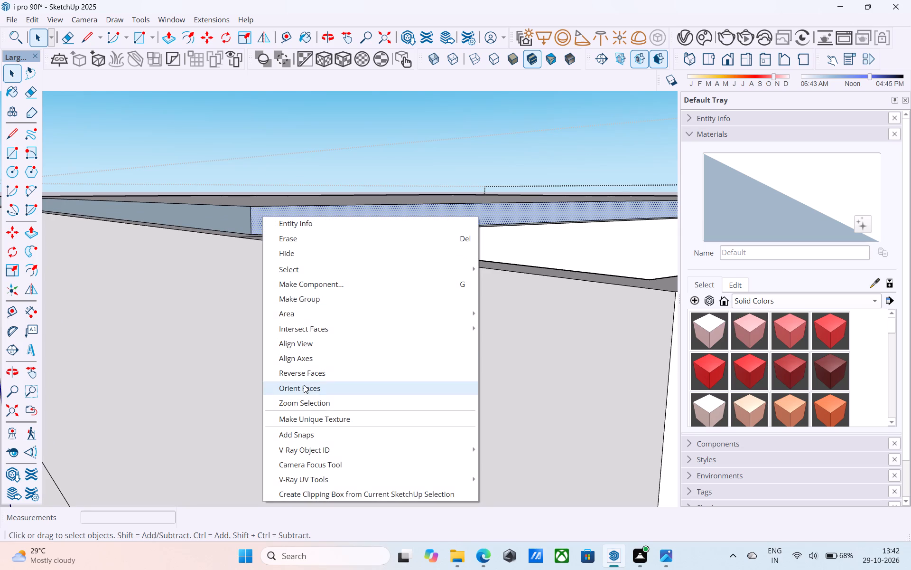
click(302, 380)
click(222, 215)
right_click(222, 215)
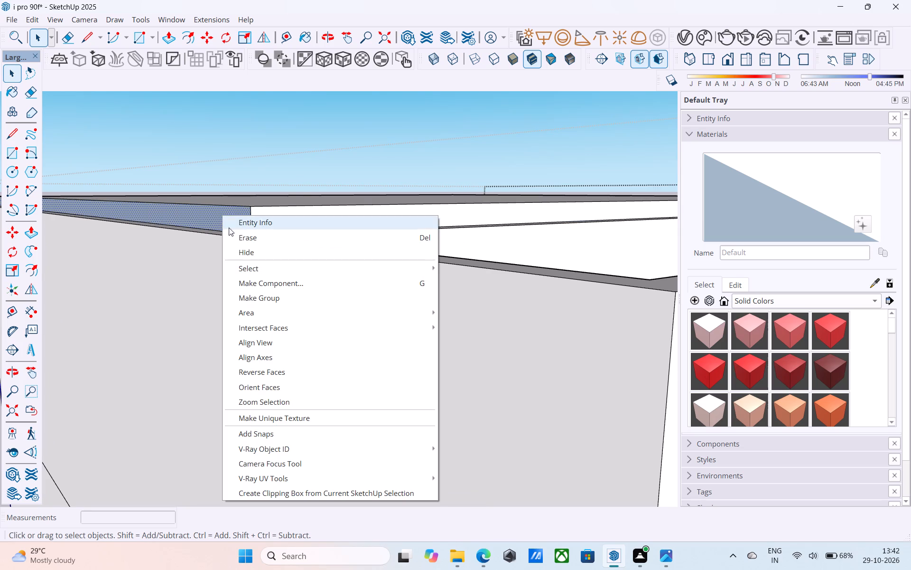
click(275, 373)
Push/Pull the roof slab's side face along the green-axis wall outward 6" to the wall's outer edge.
scroll(275, 373, down, 5)
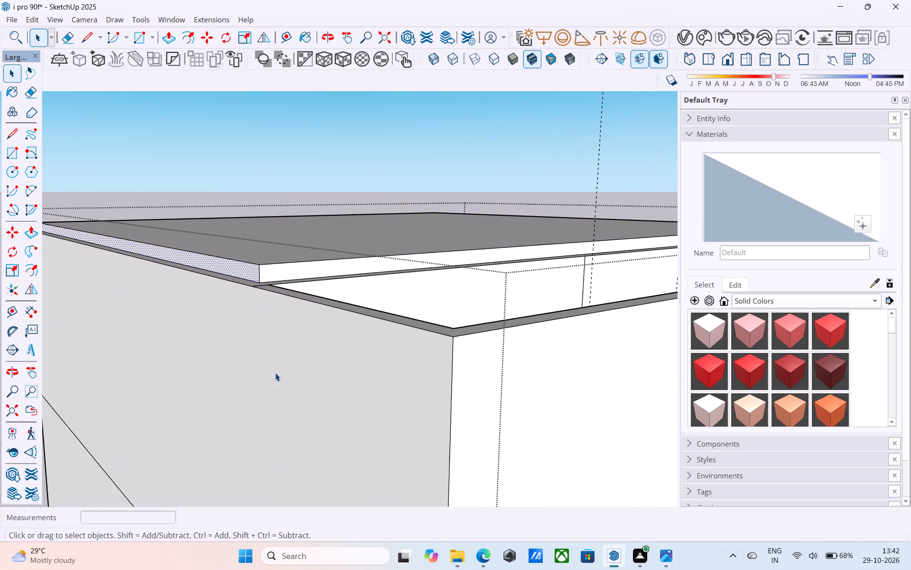
scroll(275, 373, down, 5)
middle_drag(274, 373, 288, 366)
scroll(294, 364, down, 6)
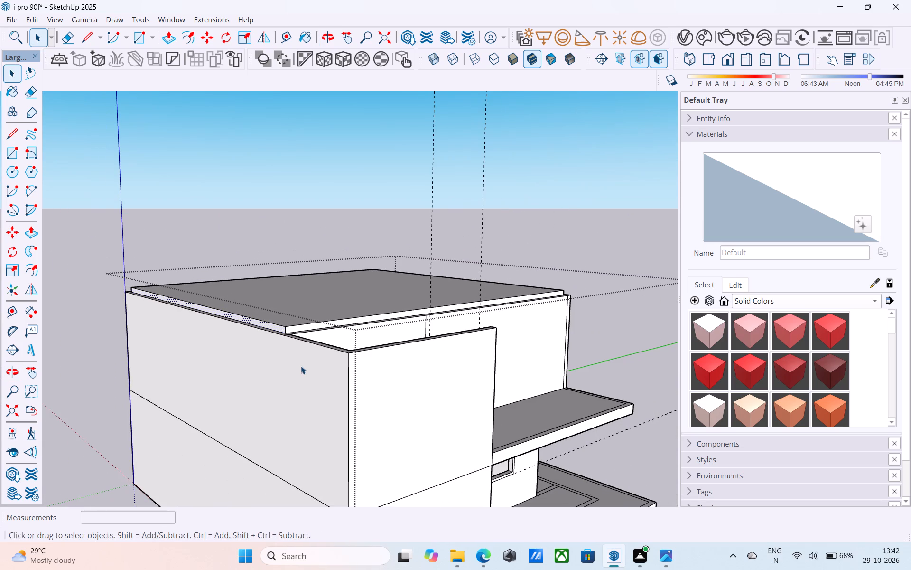
scroll(302, 363, down, 6)
middle_drag(302, 363, 511, 381)
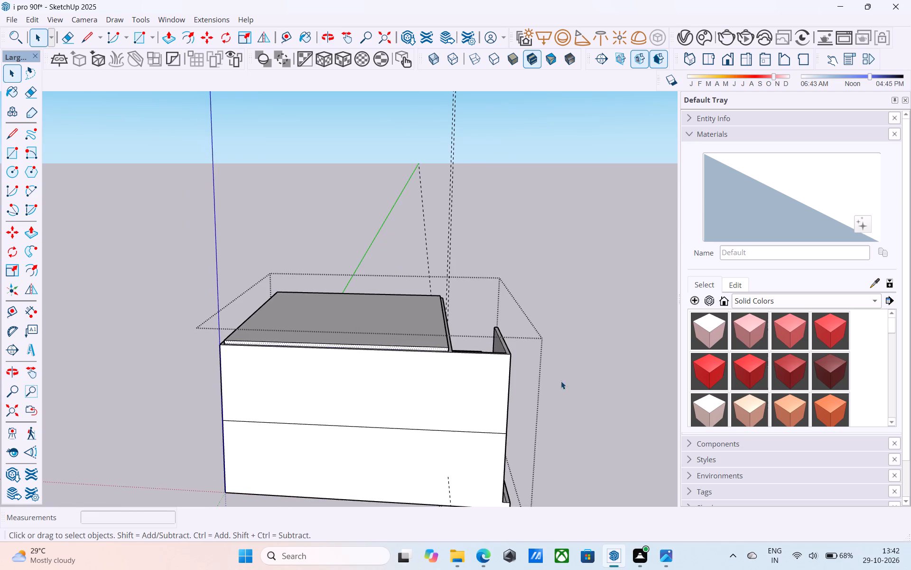
middle_drag(236, 341, 392, 342)
scroll(389, 348, up, 6)
scroll(278, 361, up, 8)
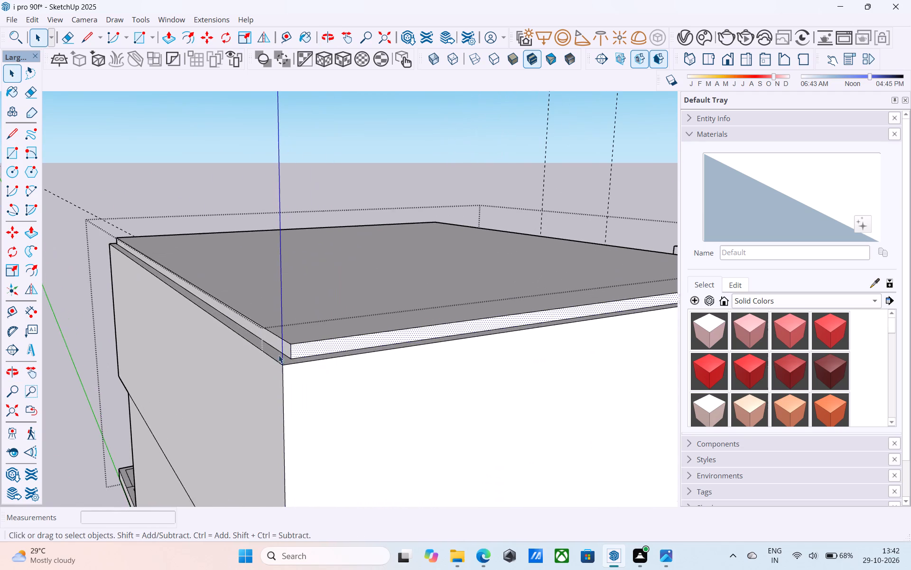
click(280, 342)
scroll(280, 342, up, 5)
key(p)
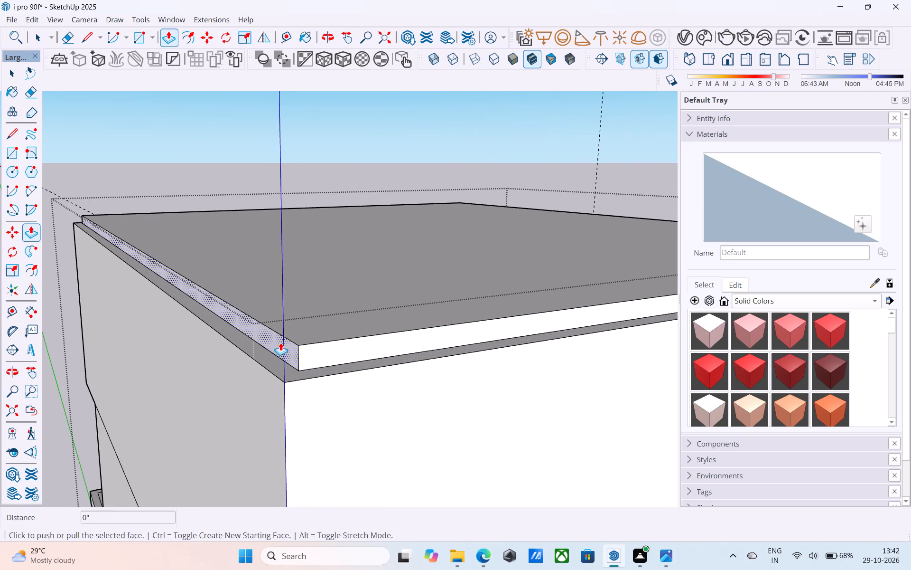
click(280, 342)
click(272, 382)
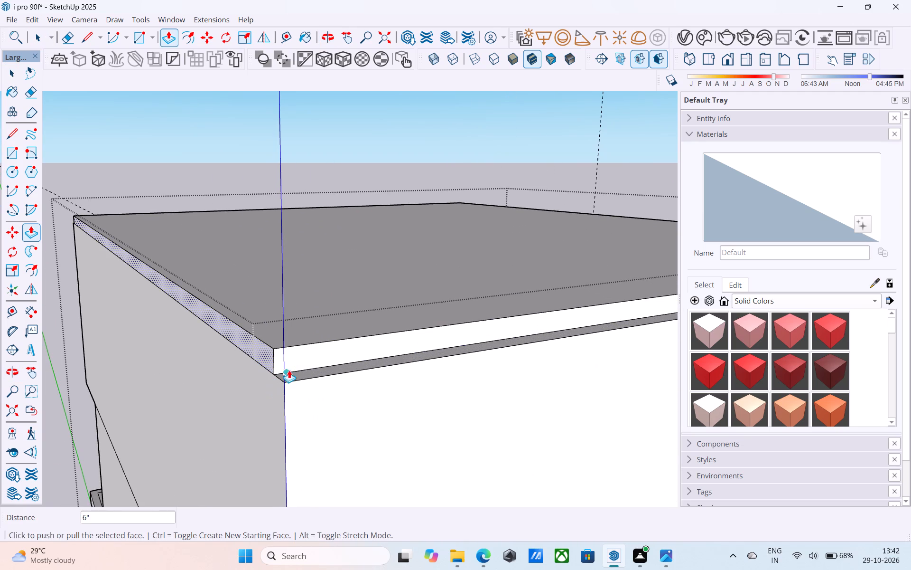
Push/Pull the adjoining slab side face above the red-axis wall outward 6" to the wall's outer edge.
key(space)
click(301, 361)
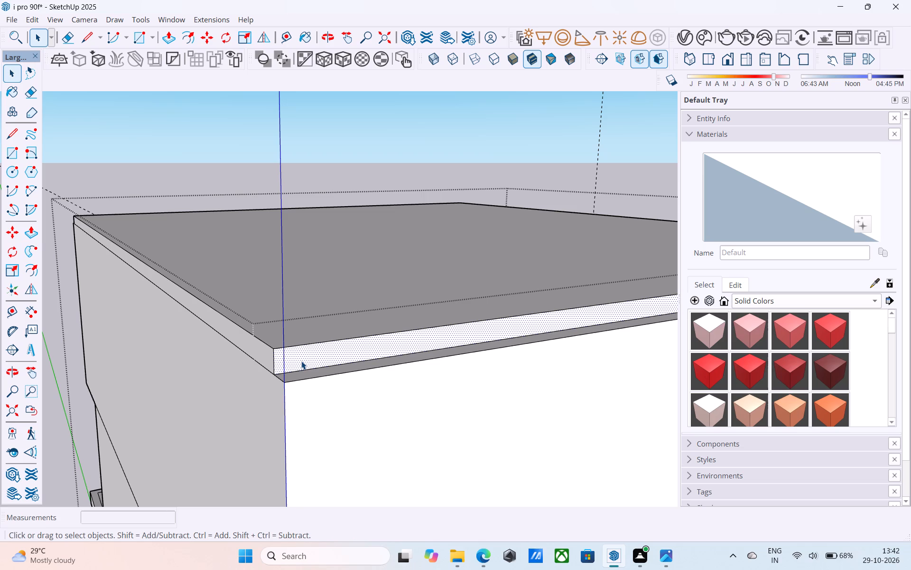
key(p)
click(301, 361)
click(309, 386)
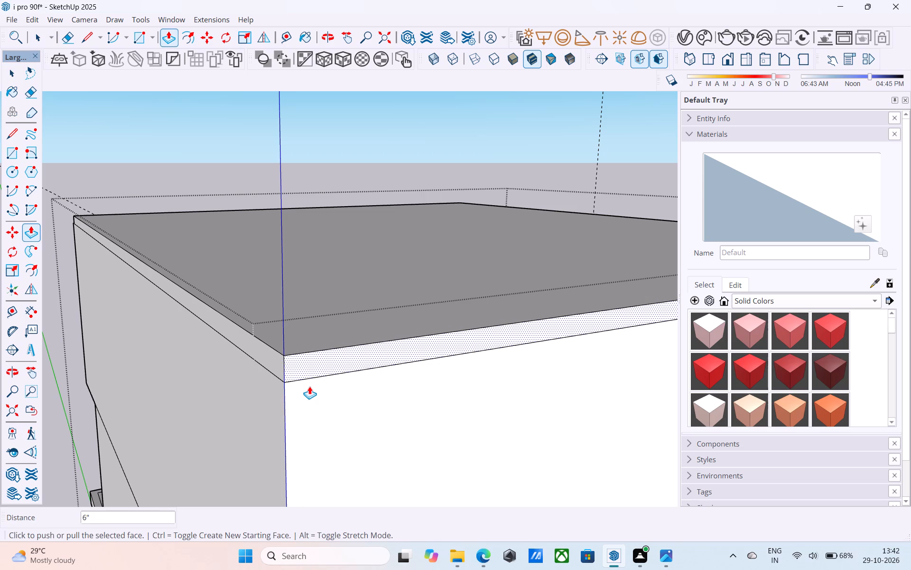
Push/Pull the slab side face overlooking the open projecting front room outward 6" to the wall's edge.
scroll(309, 386, down, 5)
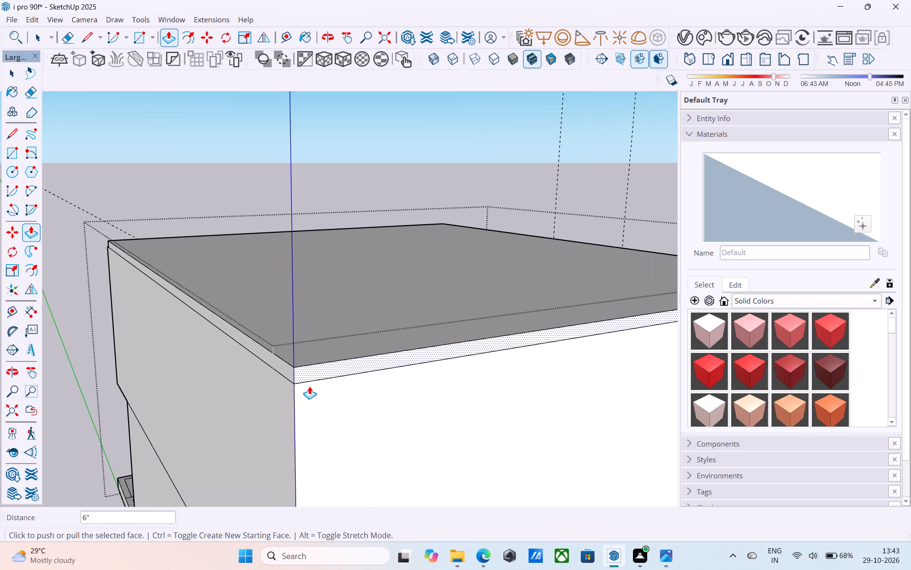
middle_drag(309, 386, 293, 375)
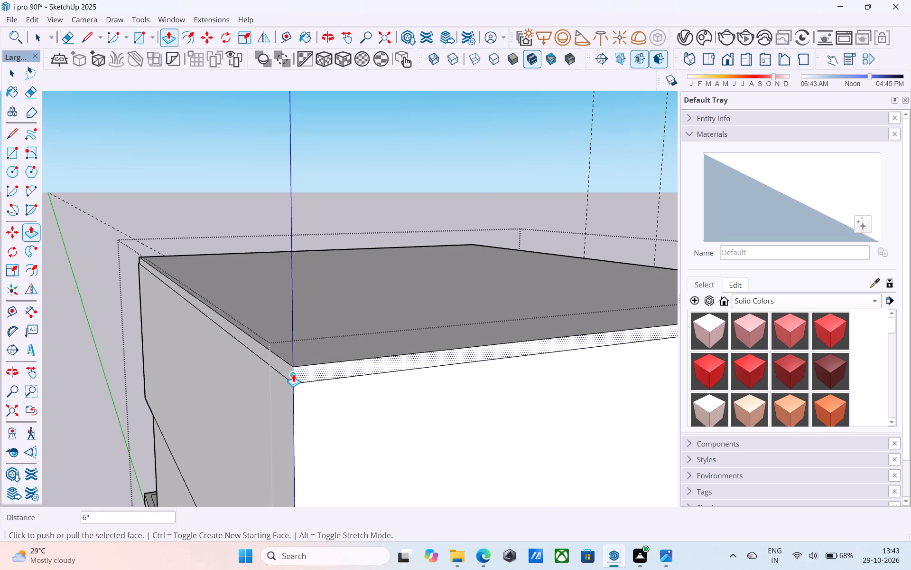
scroll(293, 374, down, 5)
scroll(294, 374, up, 2)
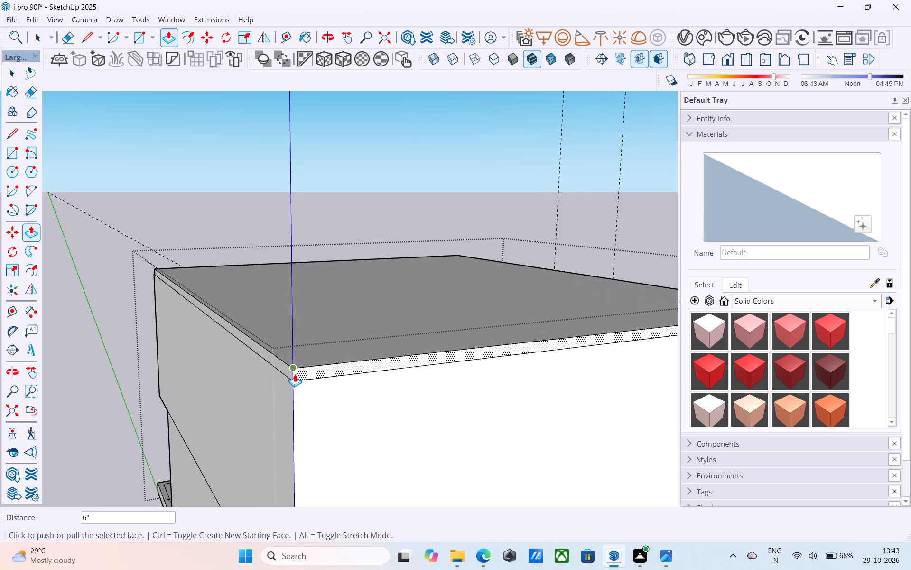
scroll(295, 374, down, 2)
middle_drag(295, 374, 278, 353)
middle_drag(312, 400, 288, 325)
scroll(296, 346, down, 2)
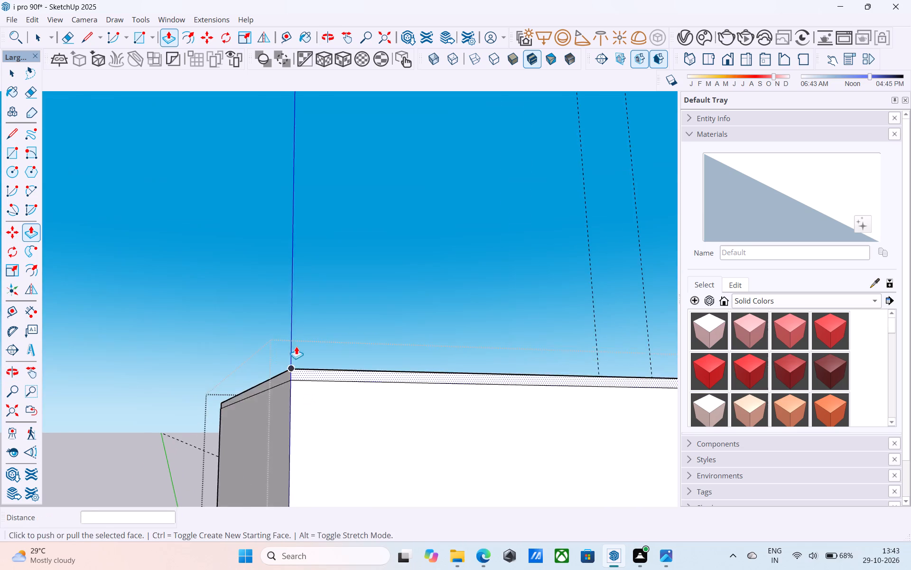
scroll(296, 346, down, 7)
middle_drag(344, 358, 66, 389)
key(space)
scroll(302, 372, down, 3)
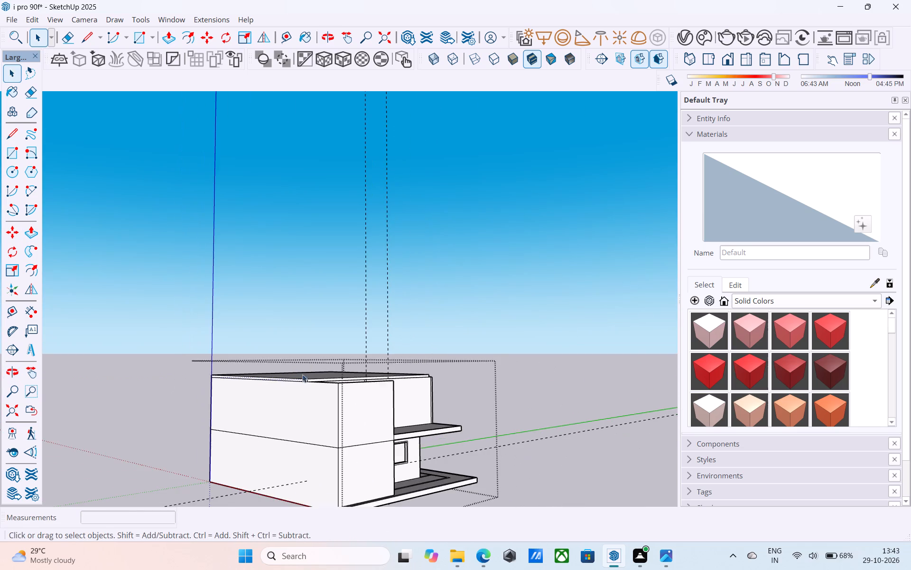
middle_drag(300, 379, 299, 492)
scroll(290, 380, up, 5)
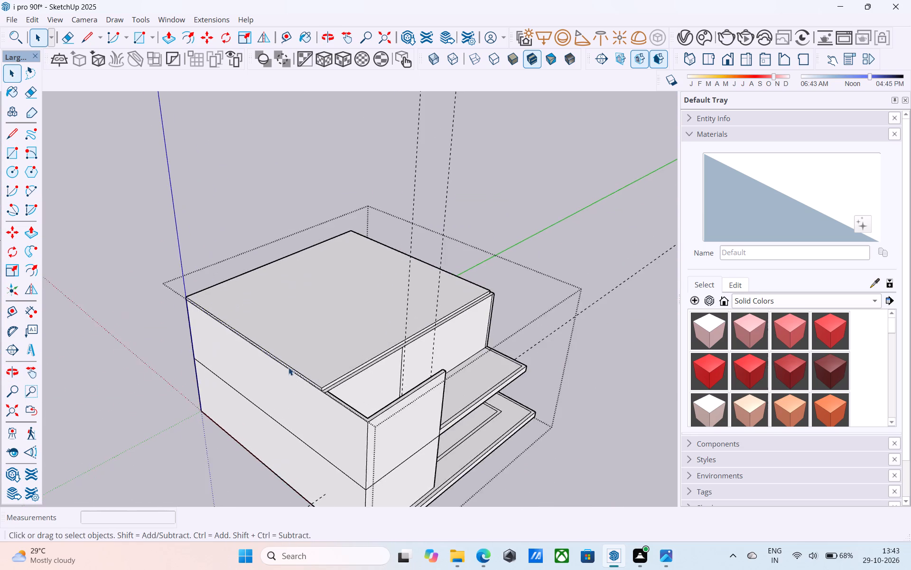
scroll(288, 367, up, 6)
shift+middle_drag(386, 426, 353, 392)
scroll(342, 366, up, 6)
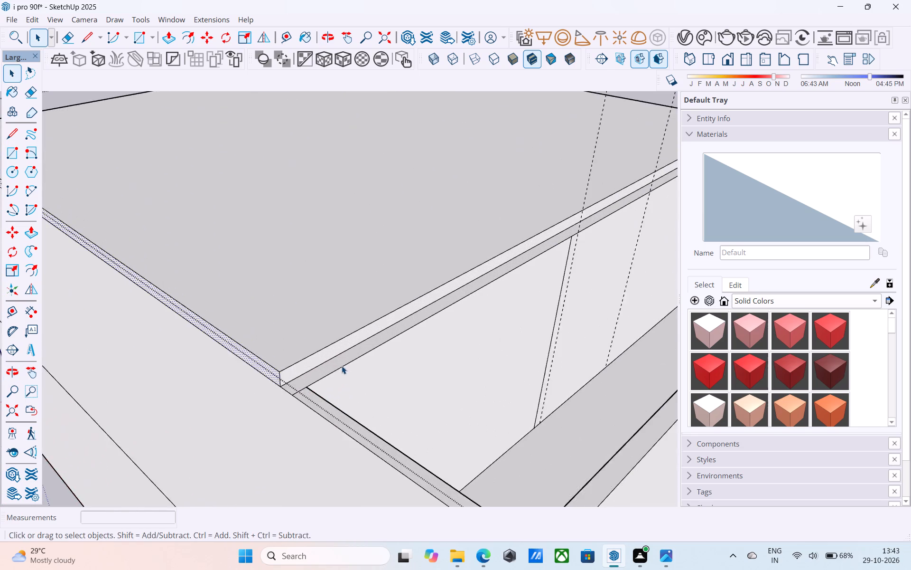
scroll(342, 366, up, 2)
click(325, 354)
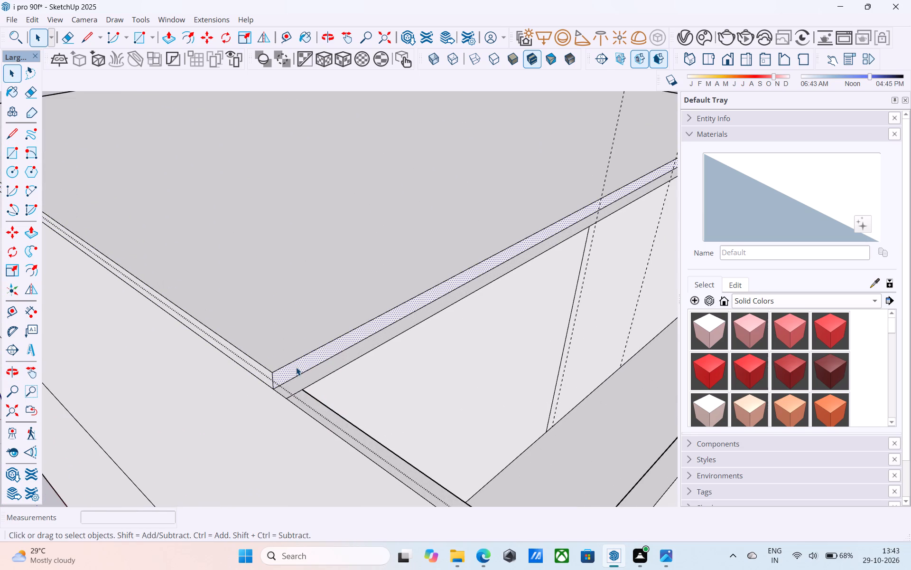
key(p)
click(296, 367)
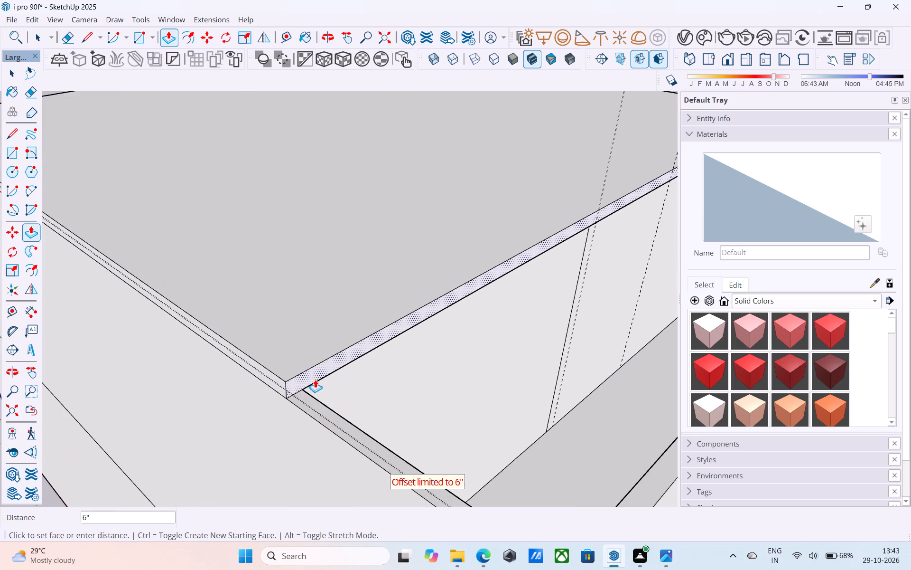
click(315, 380)
Push/Pull the top face of the projecting front room's walls up 10'.
scroll(315, 380, down, 11)
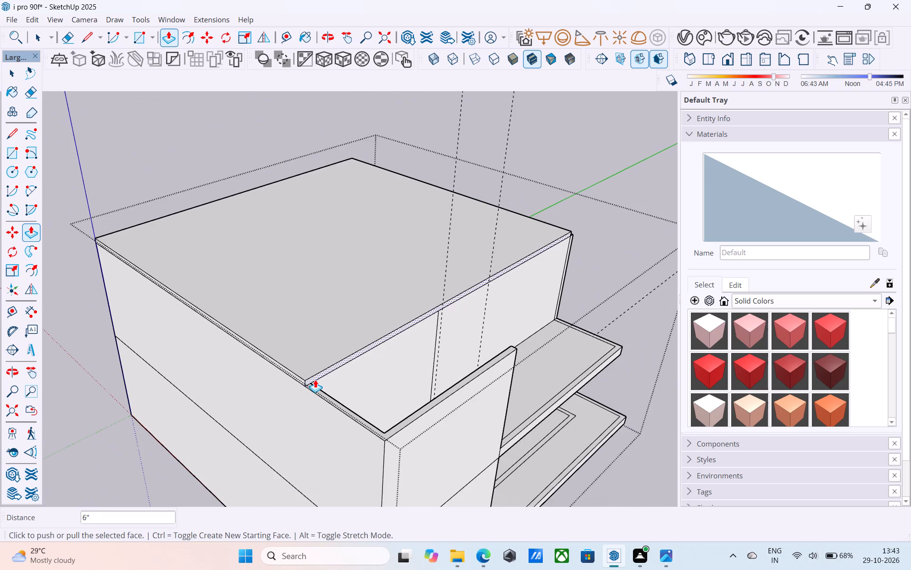
middle_drag(315, 380, 236, 327)
key(space)
middle_drag(246, 339, 250, 365)
scroll(250, 366, up, 3)
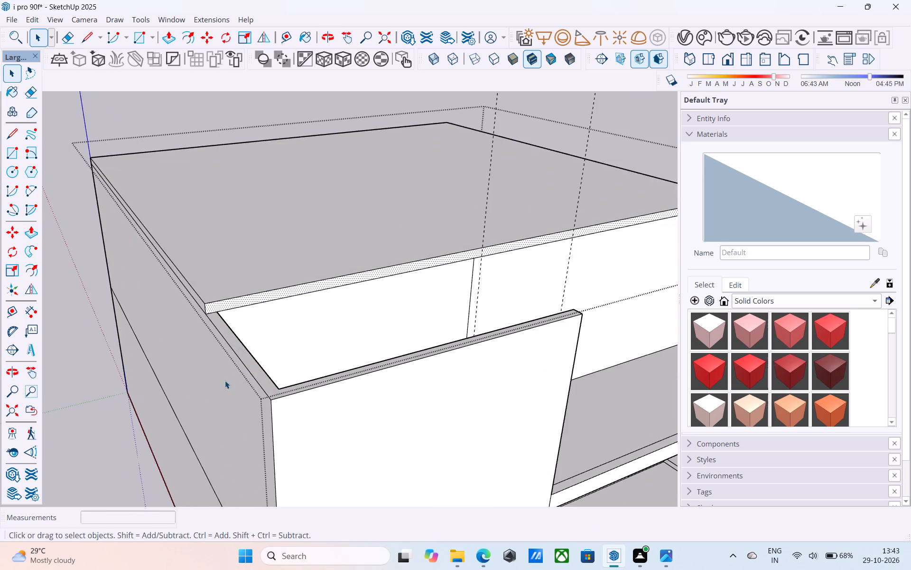
scroll(225, 380, up, 5)
click(247, 362)
key(p)
click(247, 362)
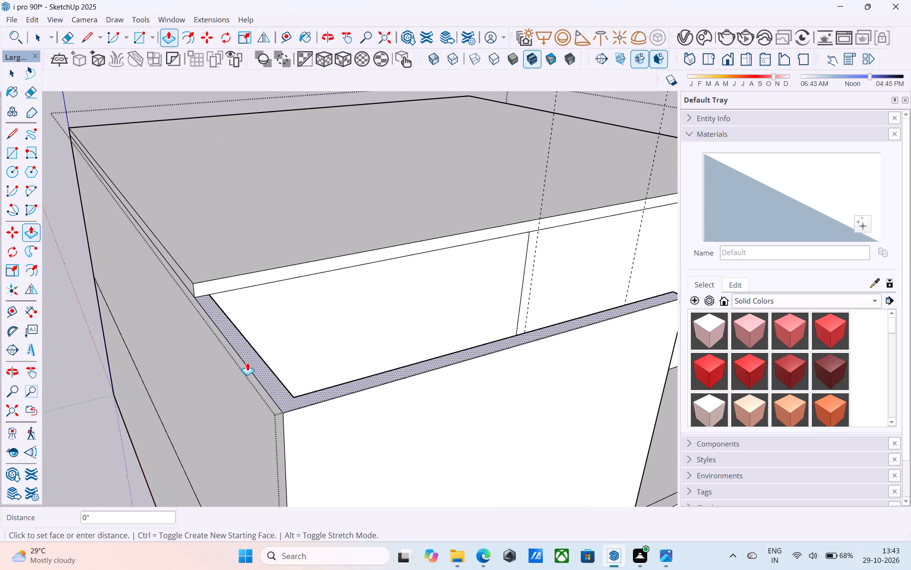
text(10')
key(Return)
key(space)
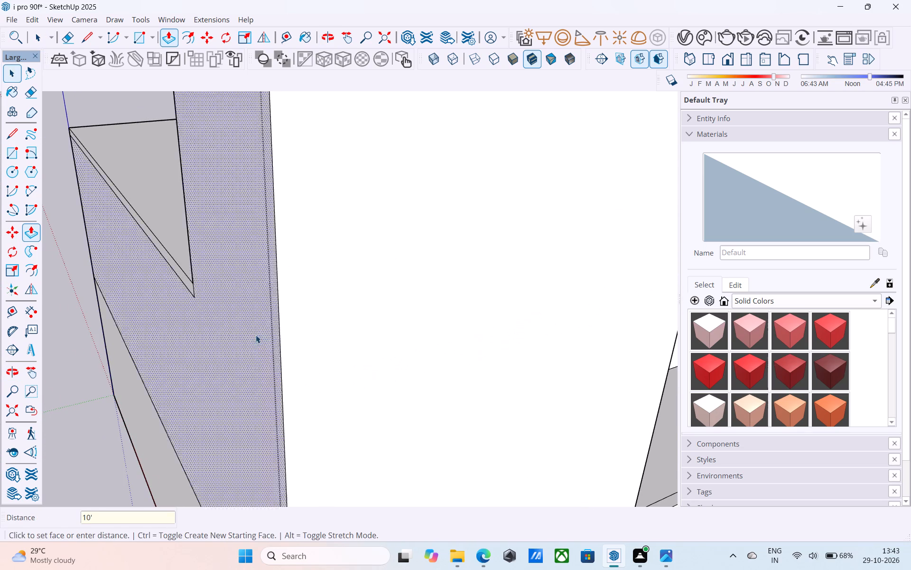
Erase the horizontal storey line across the raised tower's front wall, including the leftover stub beside the overhanging slab.
scroll(256, 335, down, 14)
middle_drag(257, 384, 217, 306)
scroll(234, 301, down, 5)
middle_drag(284, 350, 214, 329)
scroll(222, 334, up, 7)
scroll(238, 345, down, 5)
middle_drag(246, 357, 223, 346)
scroll(226, 349, up, 6)
key(e)
drag(230, 351, 232, 358)
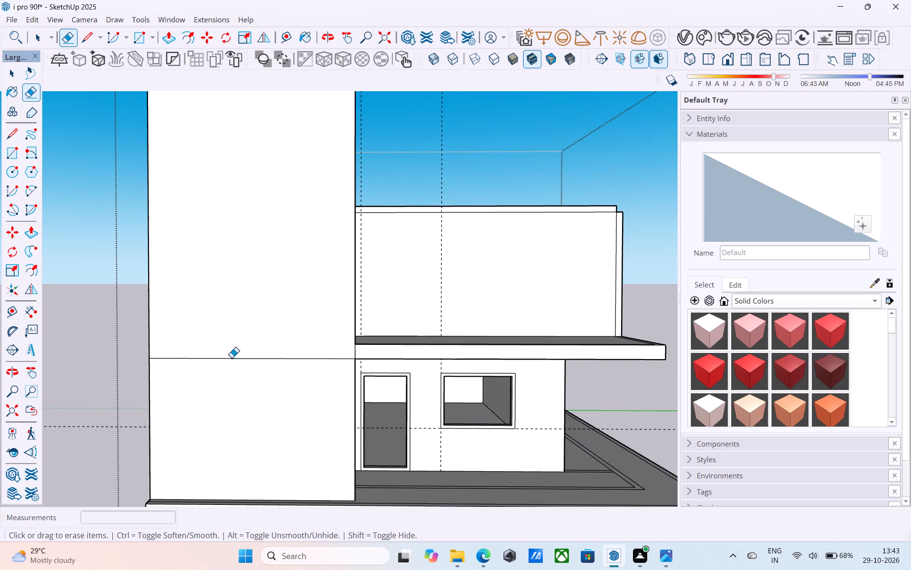
drag(232, 358, 232, 359)
click(156, 359)
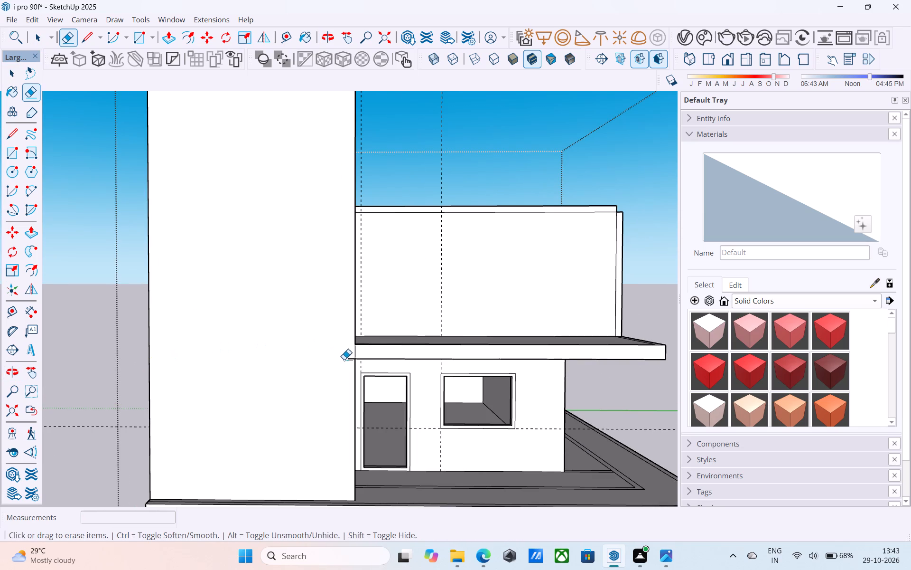
click(350, 361)
click(350, 361)
middle_drag(344, 377, 328, 361)
scroll(312, 323, up, 9)
drag(325, 323, 310, 353)
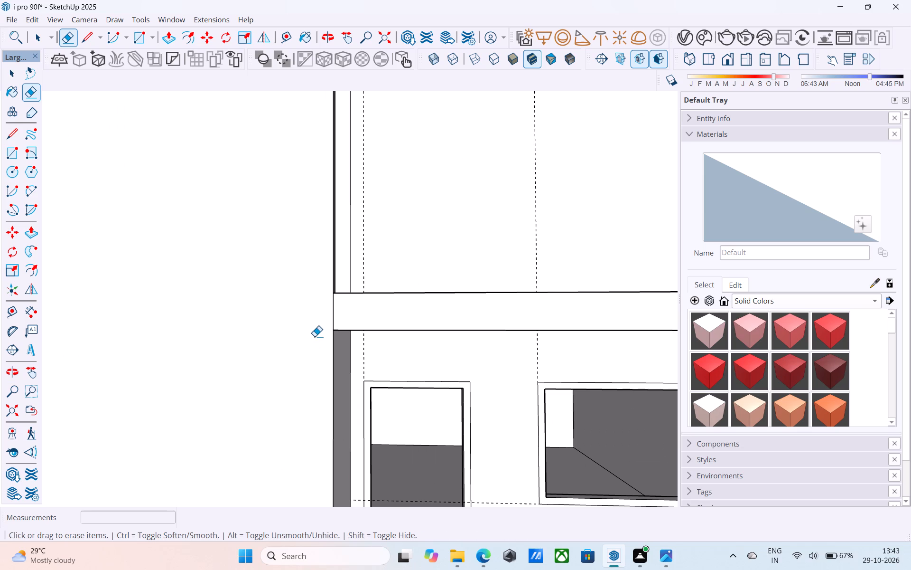
Save the house model.
key(ctrl+s)
key(space)
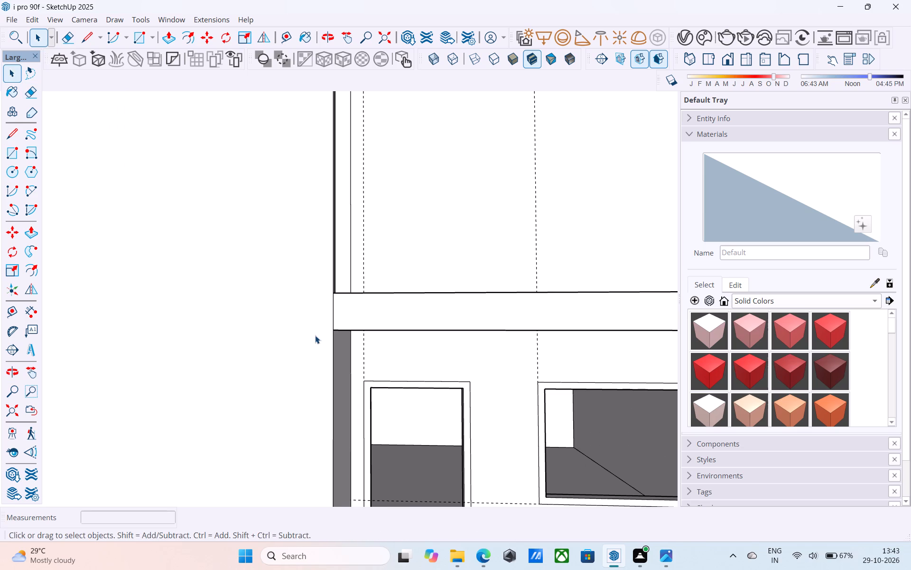
Copy the tower's outer front and side top edges down the walls, trying 6" and 1' before settling on 9".
scroll(315, 335, down, 14)
middle_drag(330, 352, 341, 370)
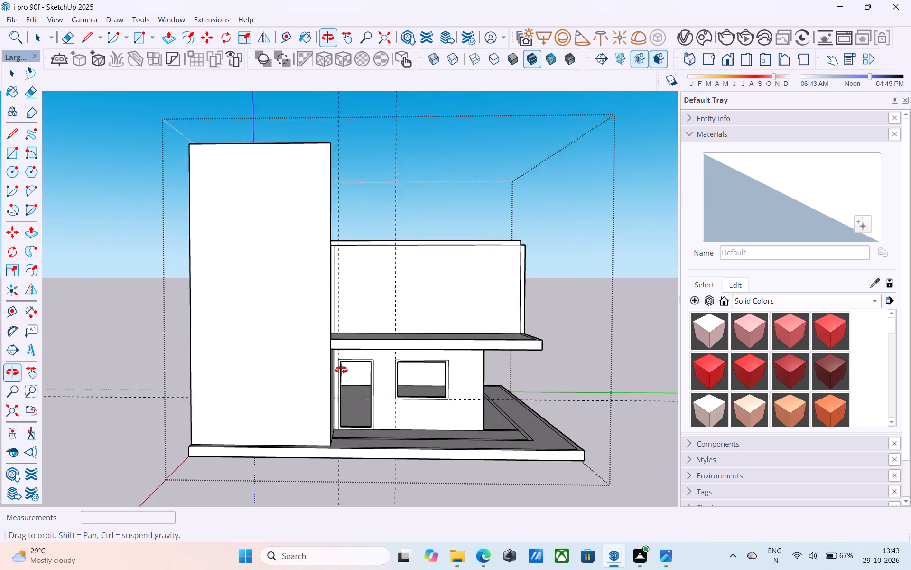
middle_drag(341, 370, 412, 409)
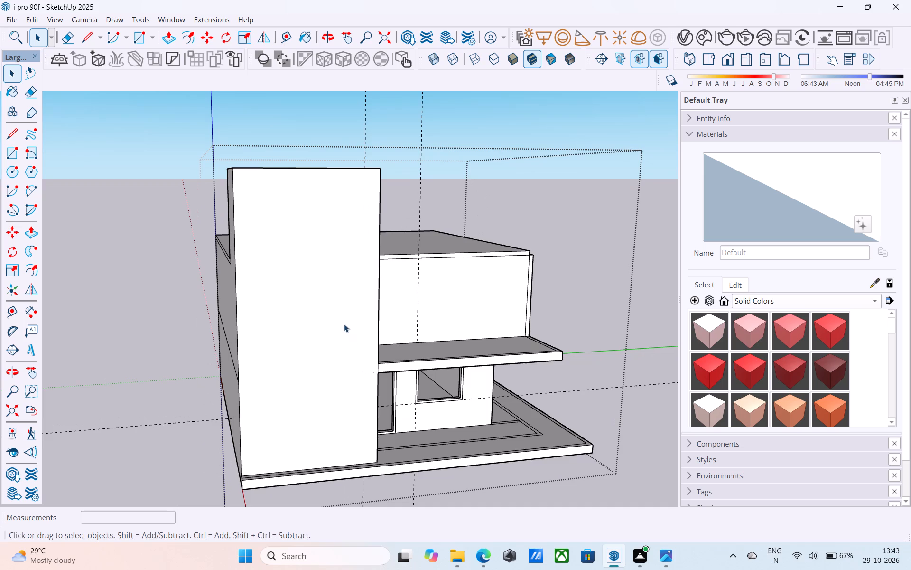
middle_drag(314, 284, 332, 337)
middle_drag(332, 337, 344, 323)
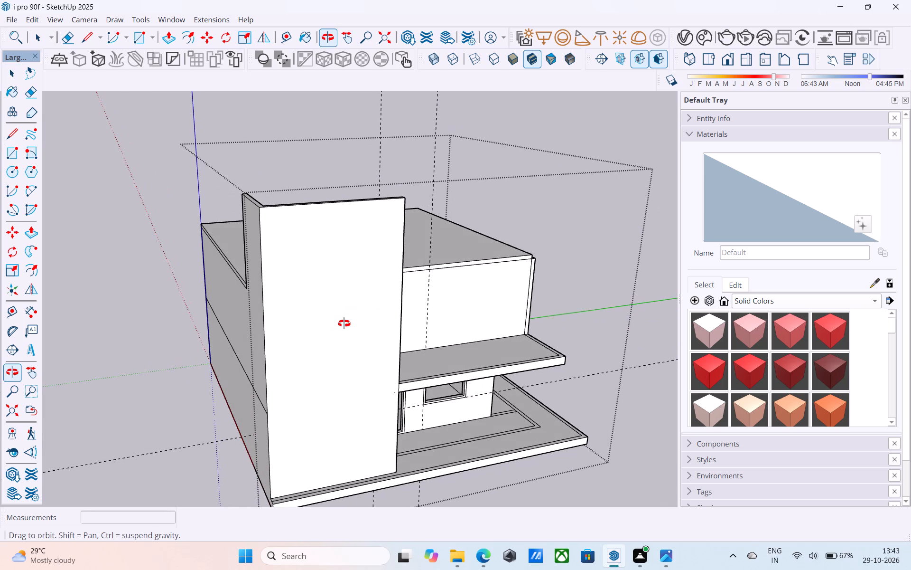
middle_drag(344, 323, 363, 351)
scroll(298, 244, up, 8)
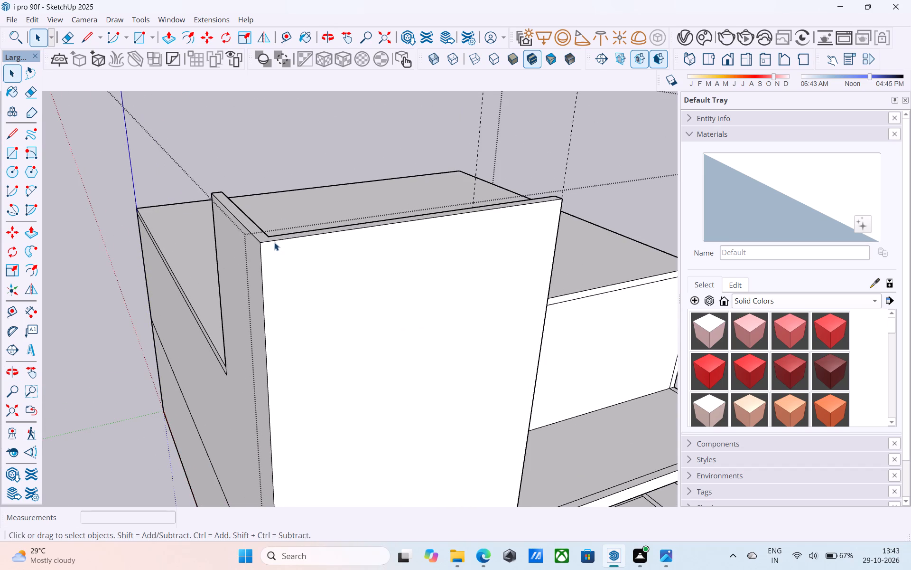
click(273, 241)
middle_drag(256, 246, 262, 248)
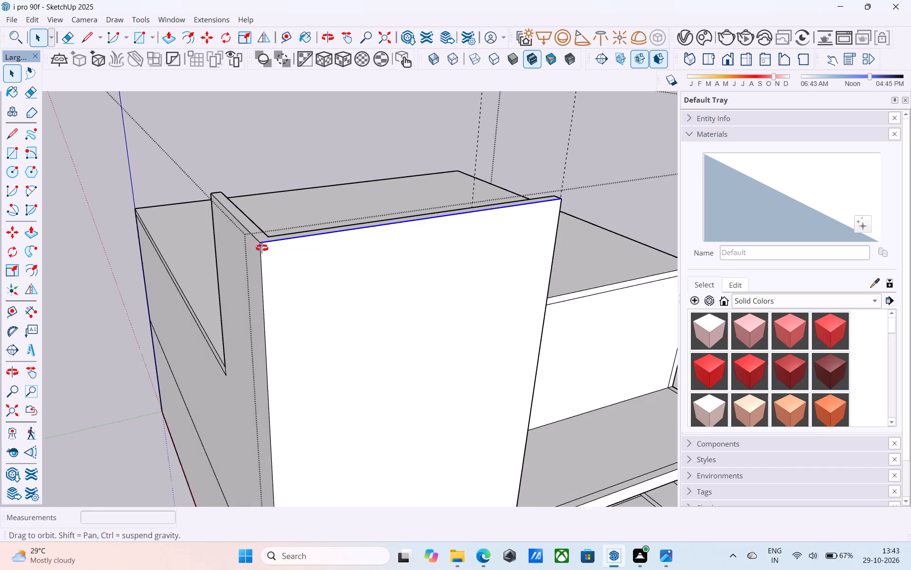
middle_drag(262, 248, 298, 257)
scroll(254, 266, up, 8)
shift+click(250, 220)
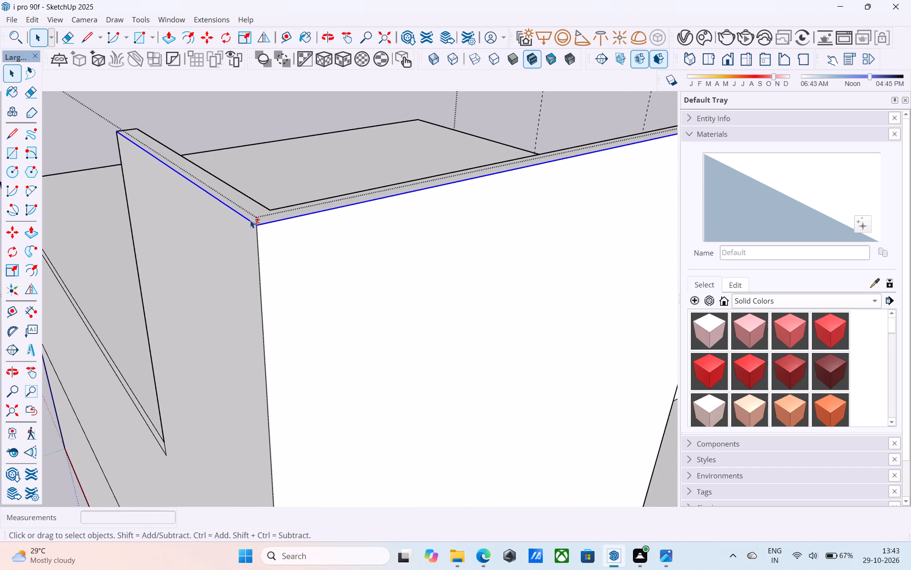
key(m)
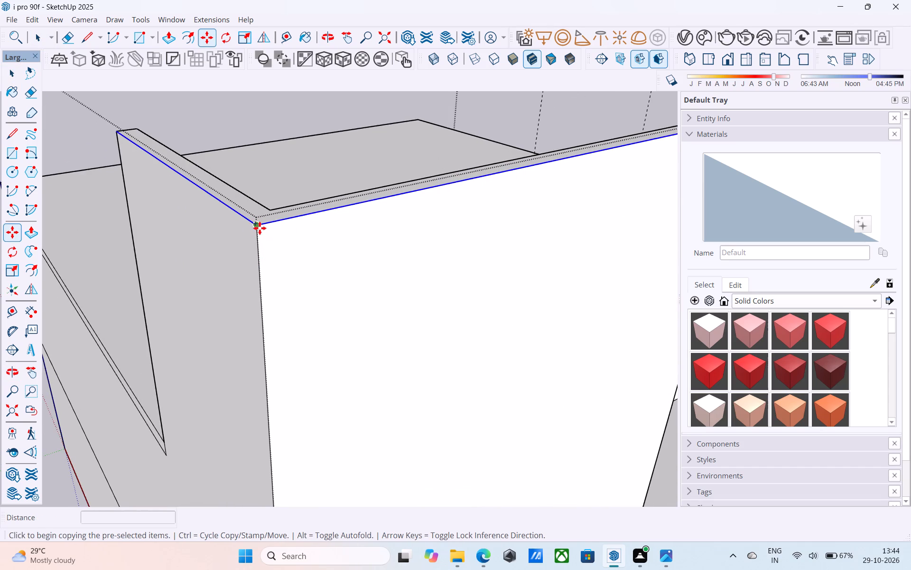
click(260, 228)
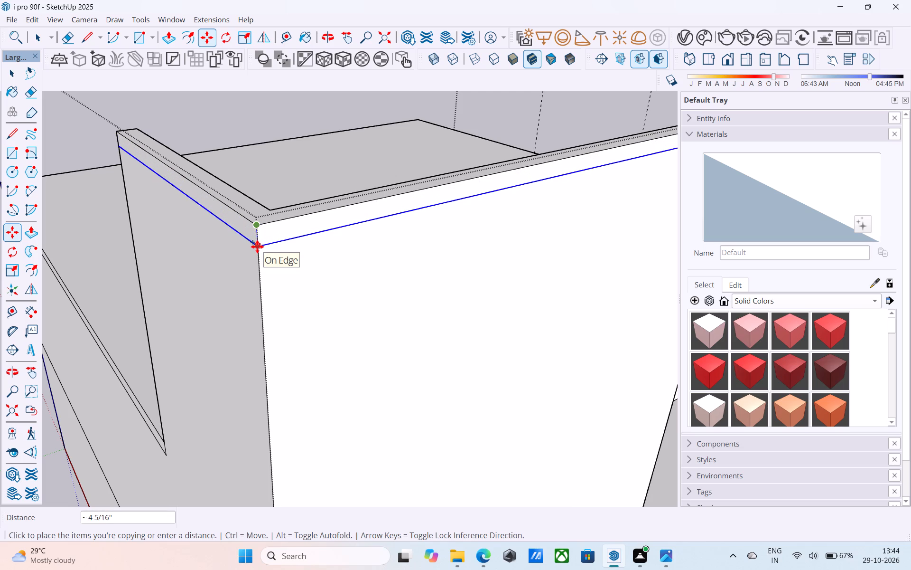
key(6)
key(shift+quotedbl)
key(Return)
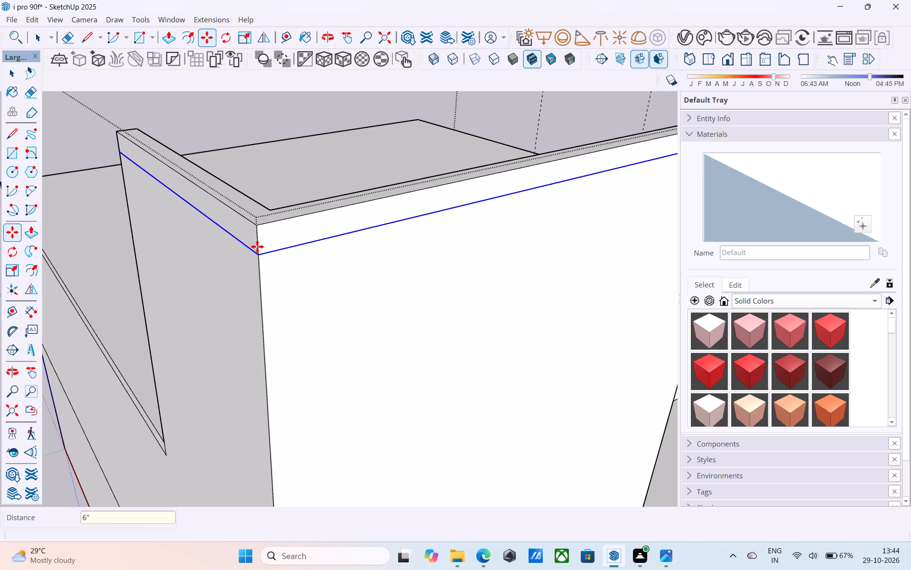
text(1')
key(Return)
key(9)
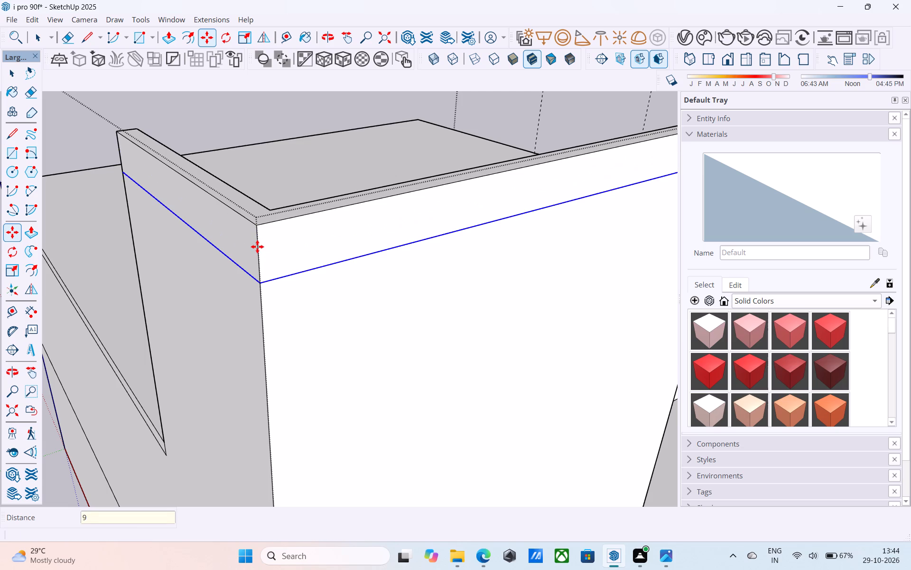
key(shift+quotedbl)
key(Return)
key(space)
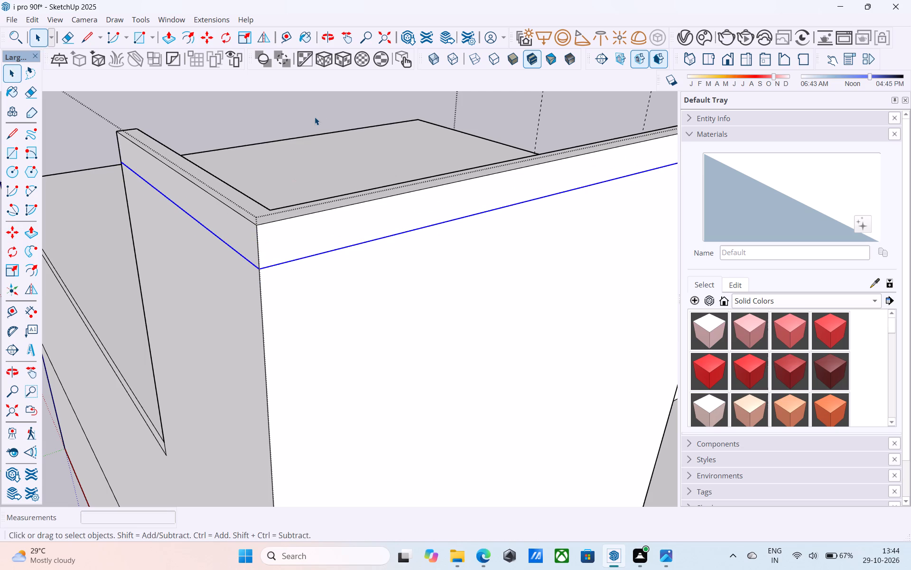
Copy the vertical outer corner edge of the tower across its front wall, first 6', changed to a final 7'.
scroll(317, 117, down, 8)
shift+middle_drag(321, 143, 357, 262)
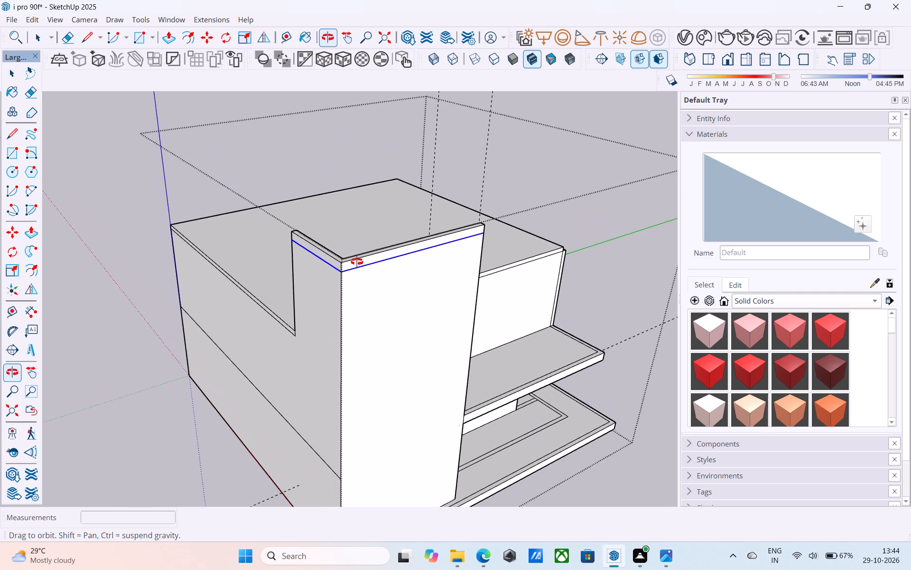
shift+middle_drag(357, 262, 277, 204)
shift+middle_drag(287, 222, 305, 188)
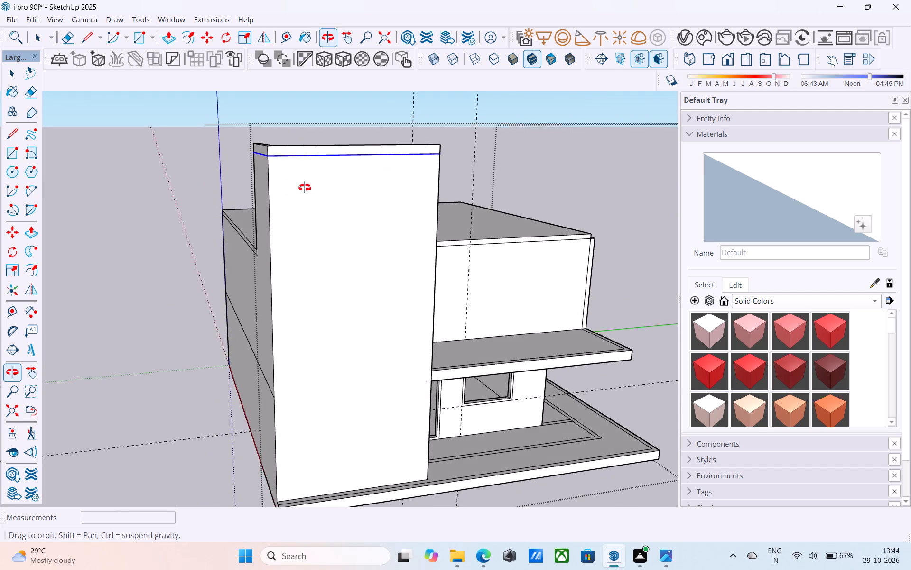
shift+middle_drag(305, 188, 293, 180)
middle_drag(309, 258, 298, 210)
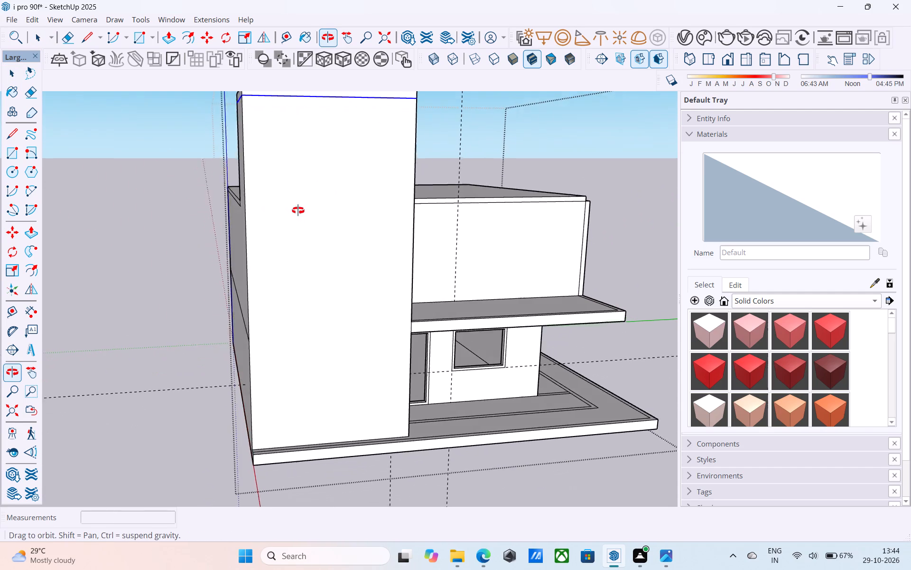
middle_drag(298, 210, 292, 212)
middle_drag(257, 227, 305, 242)
click(297, 243)
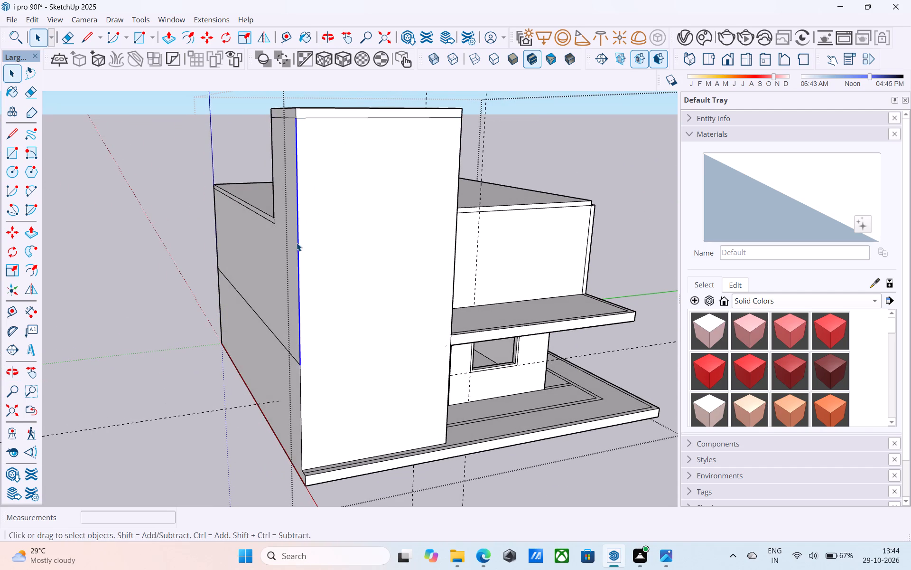
shift+middle_drag(300, 256, 294, 194)
shift+scroll(294, 194, up, 1)
shift+click(296, 333)
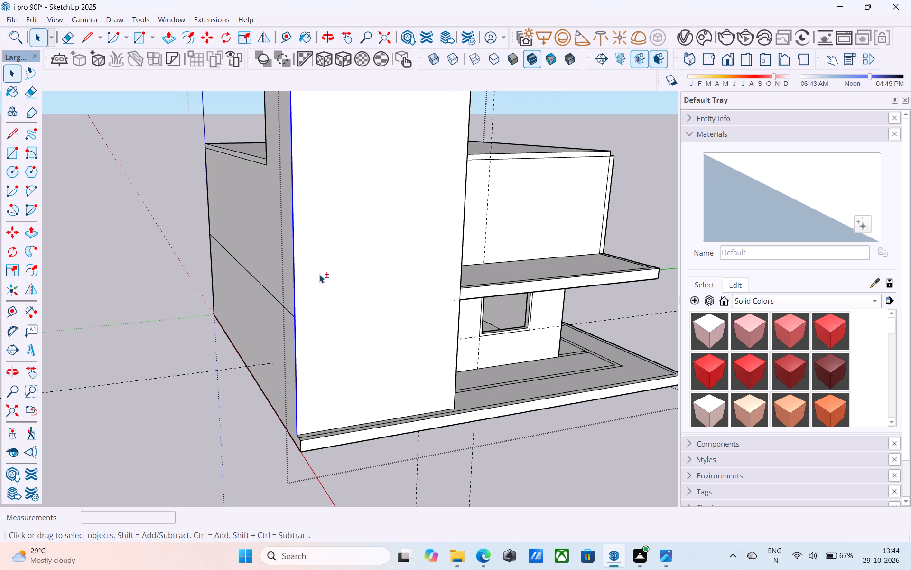
shift+scroll(320, 272, down, 5)
shift+middle_drag(314, 285, 324, 388)
scroll(327, 230, up, 4)
key(m)
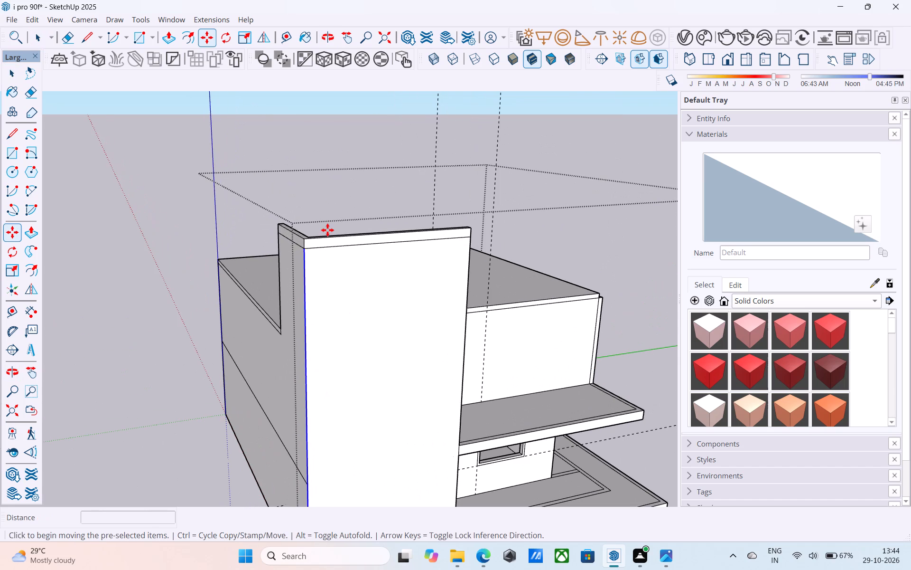
click(307, 252)
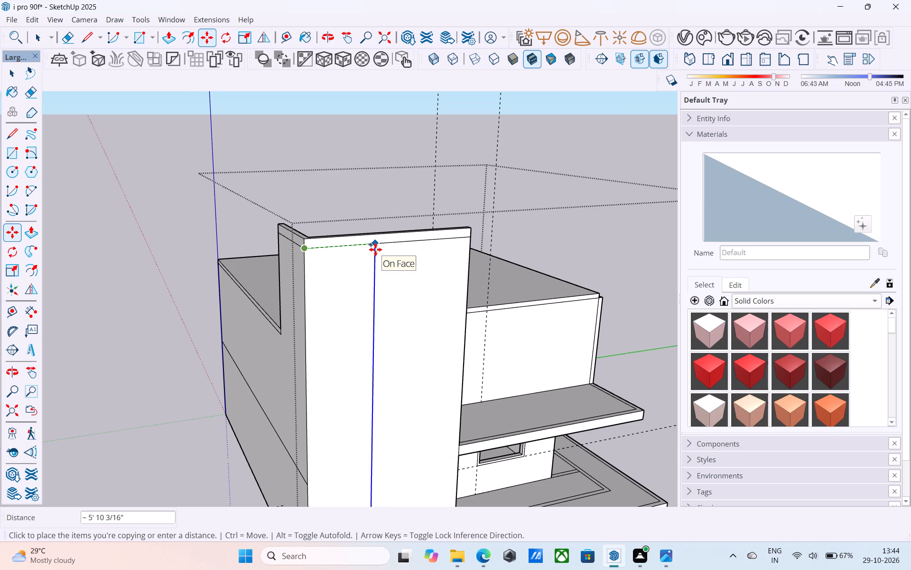
text(6')
key(Return)
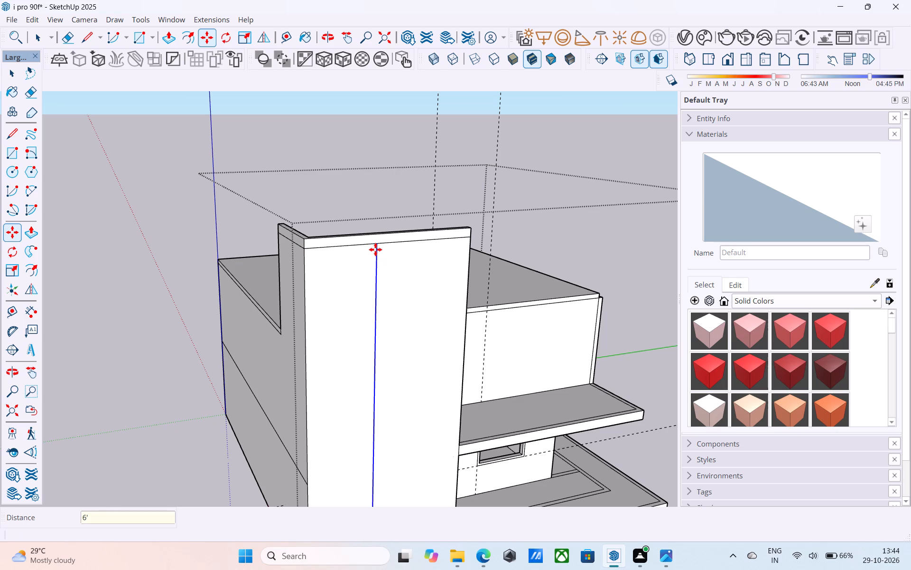
text(7')
key(Return)
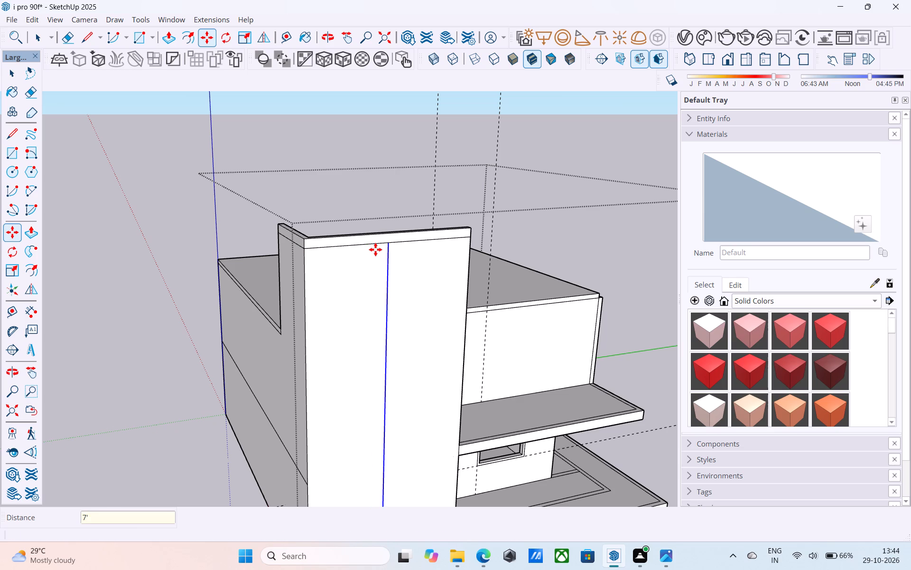
scroll(375, 251, down, 5)
middle_drag(407, 311, 332, 284)
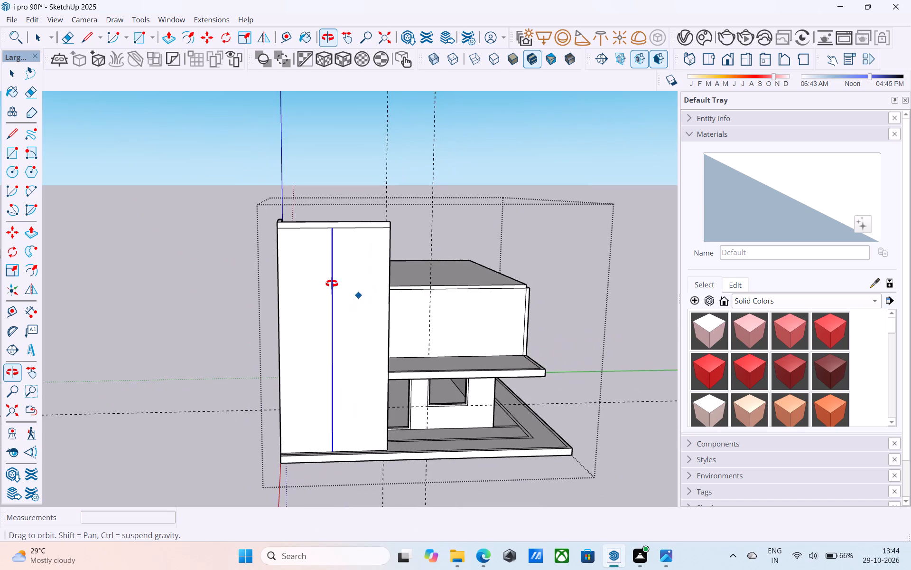
middle_drag(332, 284, 347, 290)
middle_click(347, 290)
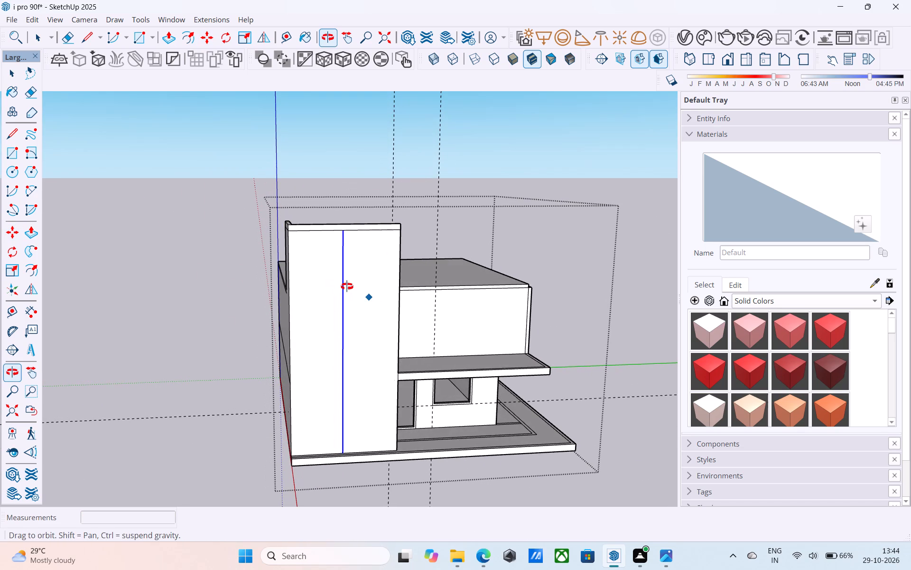
key(space)
Push/Pull the front edge face of the top roof slab outward to meet the tower's front wall.
middle_drag(371, 252, 362, 246)
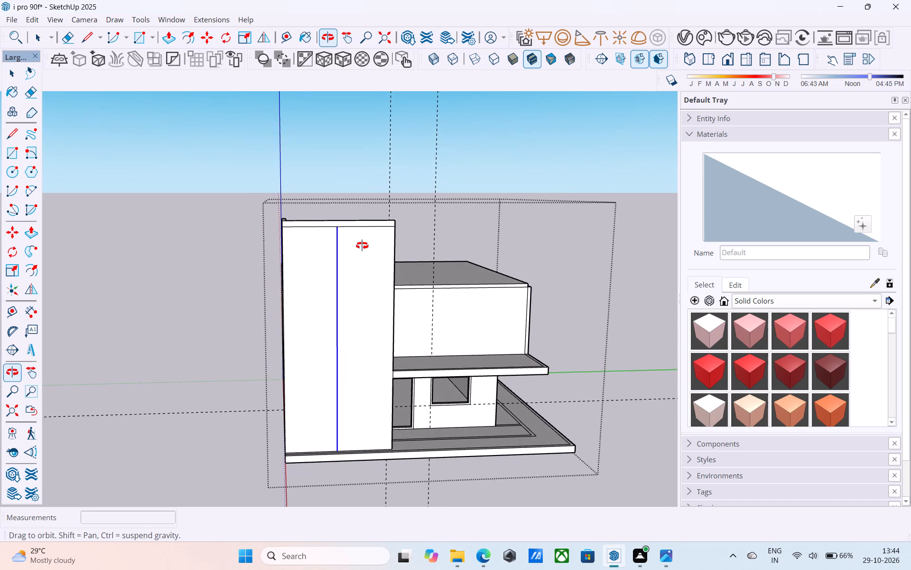
middle_drag(362, 246, 208, 292)
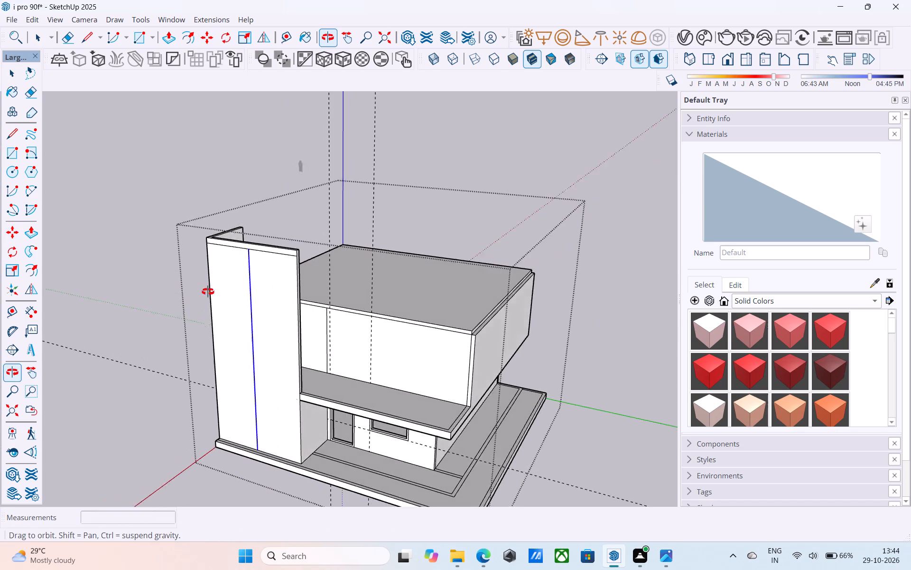
middle_drag(208, 292, 190, 293)
scroll(340, 324, up, 9)
click(350, 297)
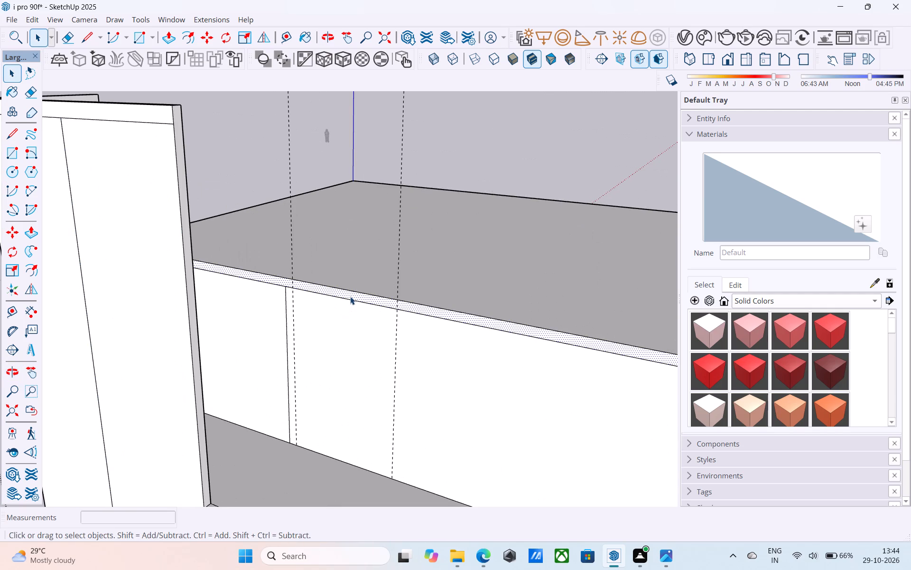
key(p)
click(350, 296)
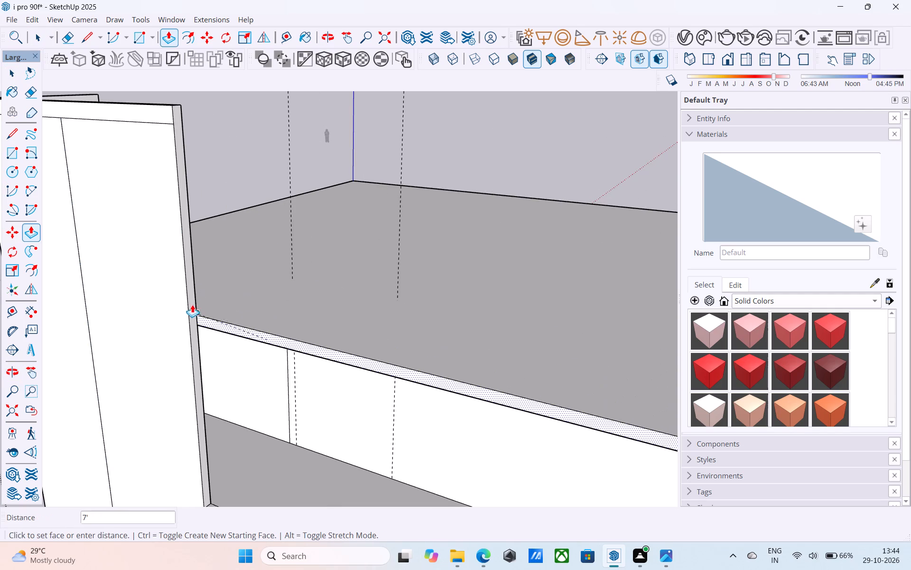
click(193, 294)
scroll(298, 322, down, 6)
key(space)
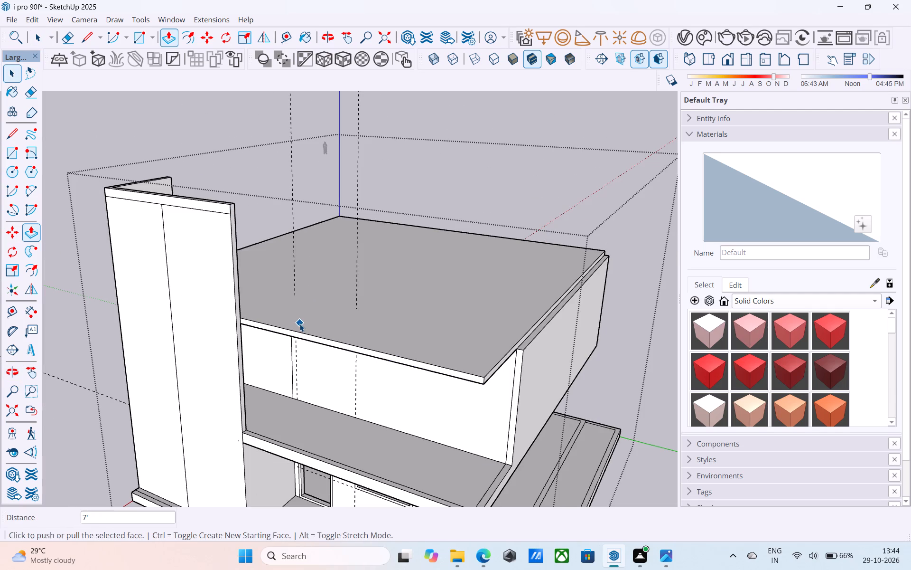
Push/Pull the top face of the upper roof slab up 6".
scroll(300, 323, down, 1)
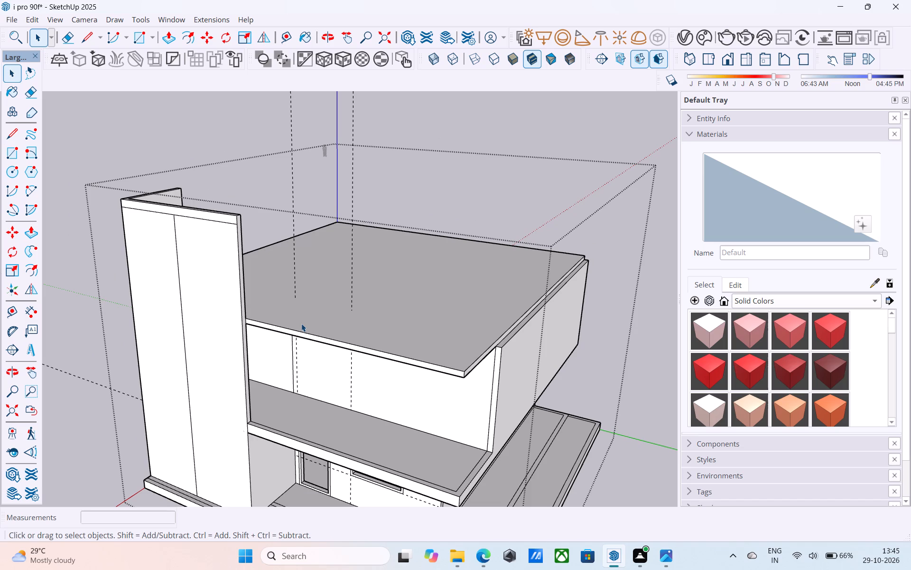
scroll(301, 323, down, 4)
middle_drag(301, 324, 405, 247)
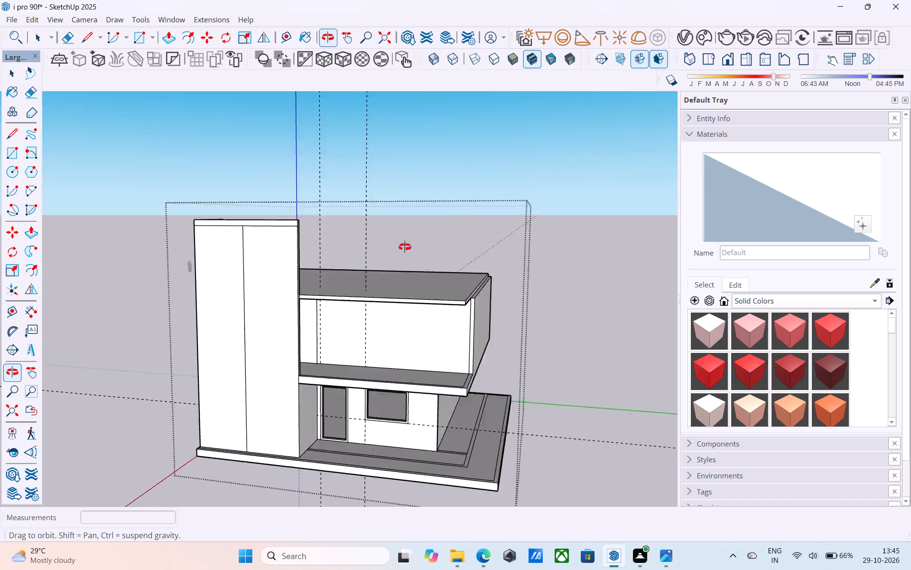
middle_drag(405, 247, 412, 242)
middle_drag(334, 279, 355, 245)
middle_drag(307, 349, 314, 376)
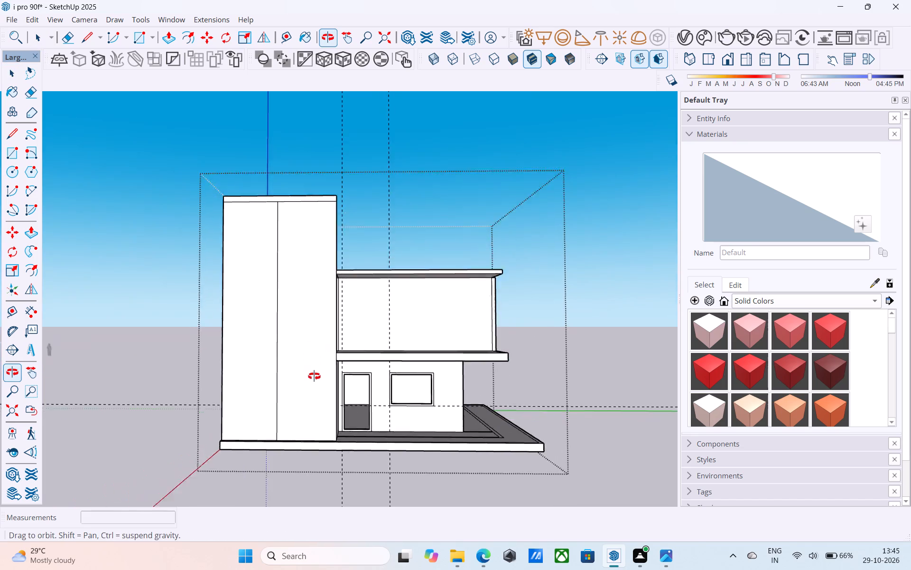
middle_drag(314, 376, 317, 385)
scroll(342, 384, up, 5)
middle_drag(346, 374, 340, 473)
click(404, 354)
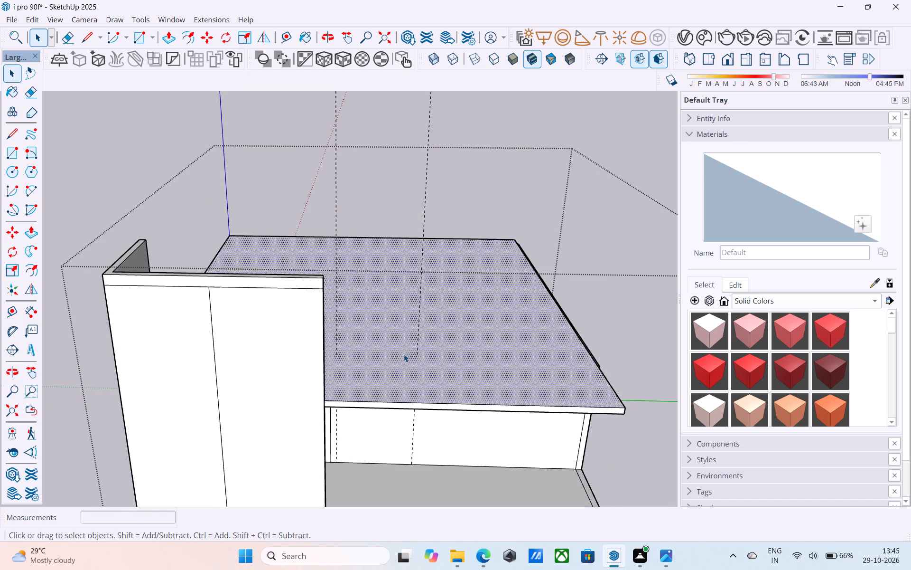
key(p)
click(404, 354)
text(6")
key(Return)
key(space)
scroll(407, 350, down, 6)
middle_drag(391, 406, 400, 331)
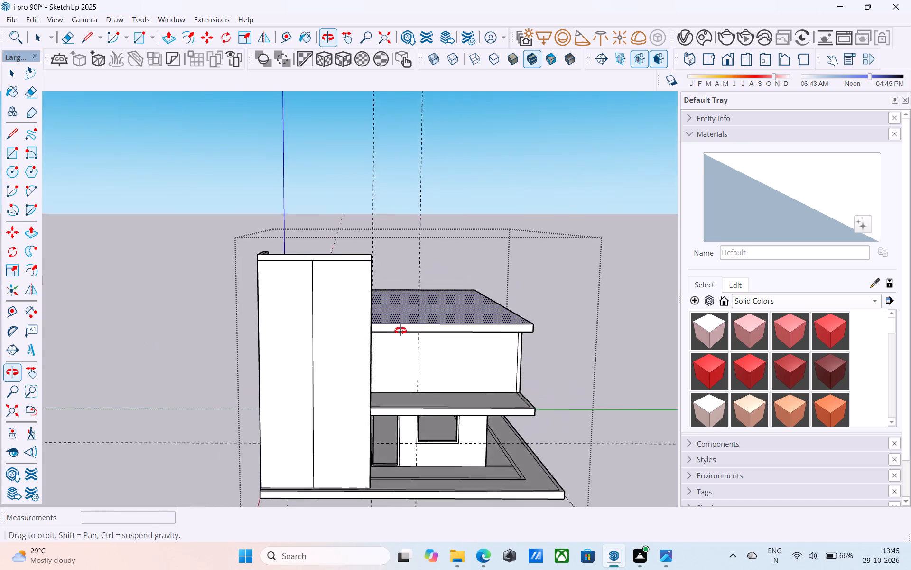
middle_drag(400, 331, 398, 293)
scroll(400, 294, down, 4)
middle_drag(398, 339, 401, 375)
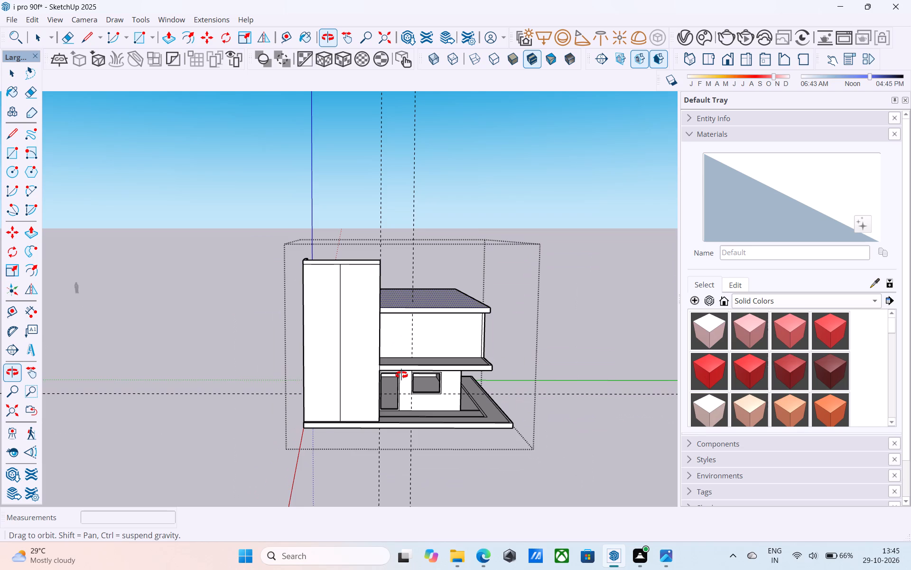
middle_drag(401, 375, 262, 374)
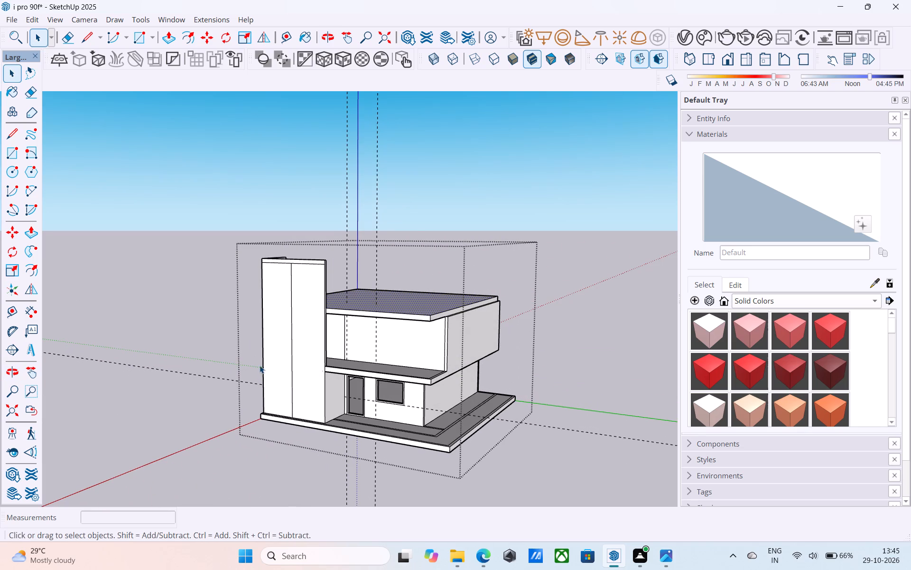
Draw two horizontal 14' 6" lines across the tower's front wall, aligned with the lower slab edge's top and bottom.
scroll(259, 360, up, 5)
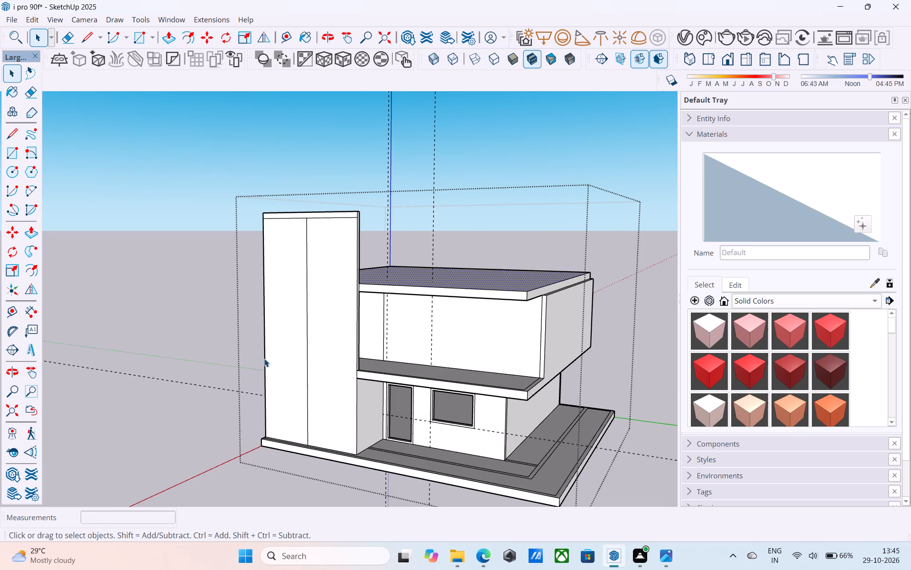
key(l)
scroll(352, 381, up, 11)
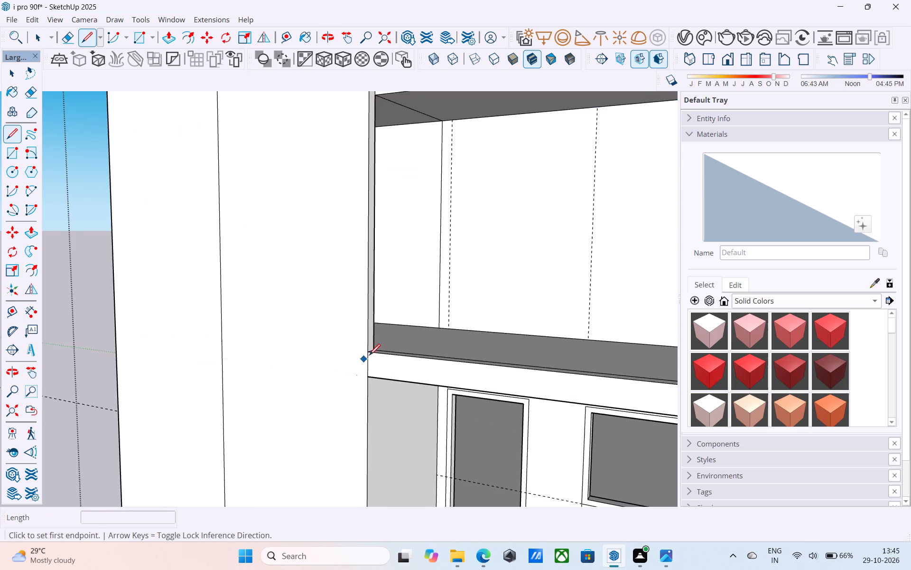
middle_drag(369, 356, 252, 380)
click(369, 351)
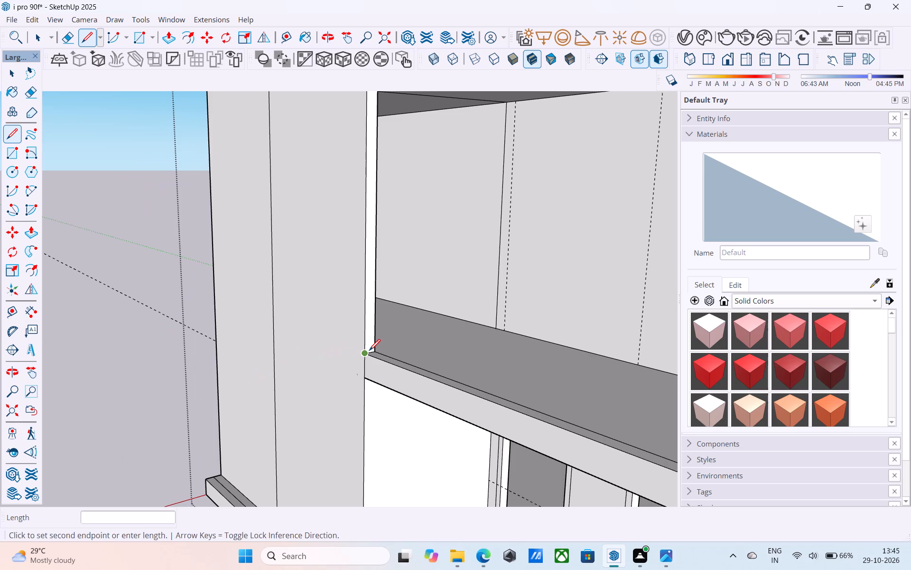
click(212, 297)
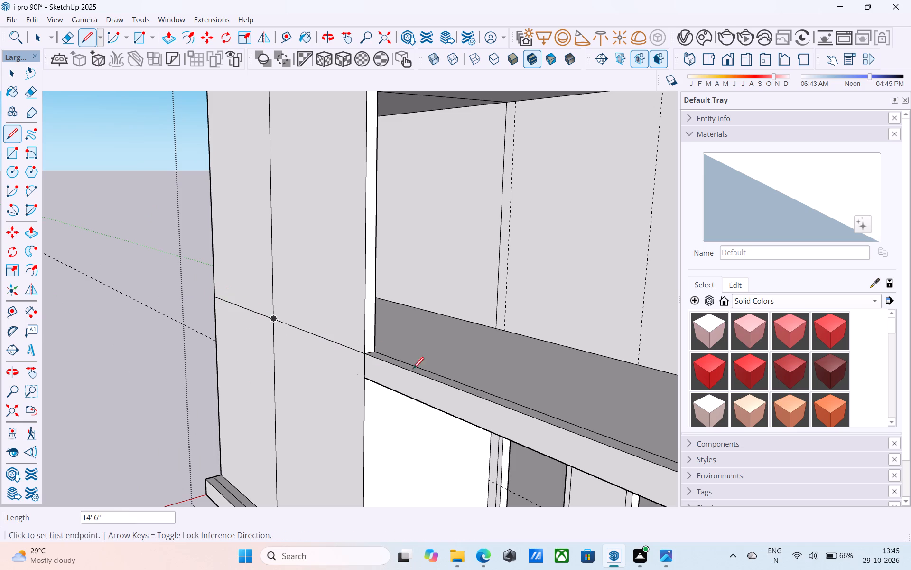
click(366, 376)
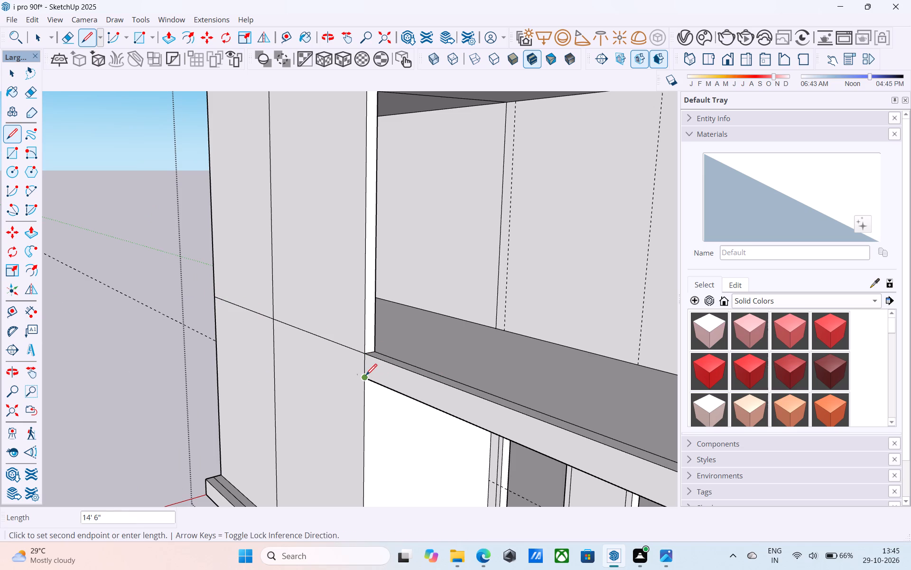
click(210, 314)
Push/Pull the roof slab's front edge face outward 6" to the tower's front face.
middle_drag(245, 330, 316, 338)
scroll(247, 331, up, 1)
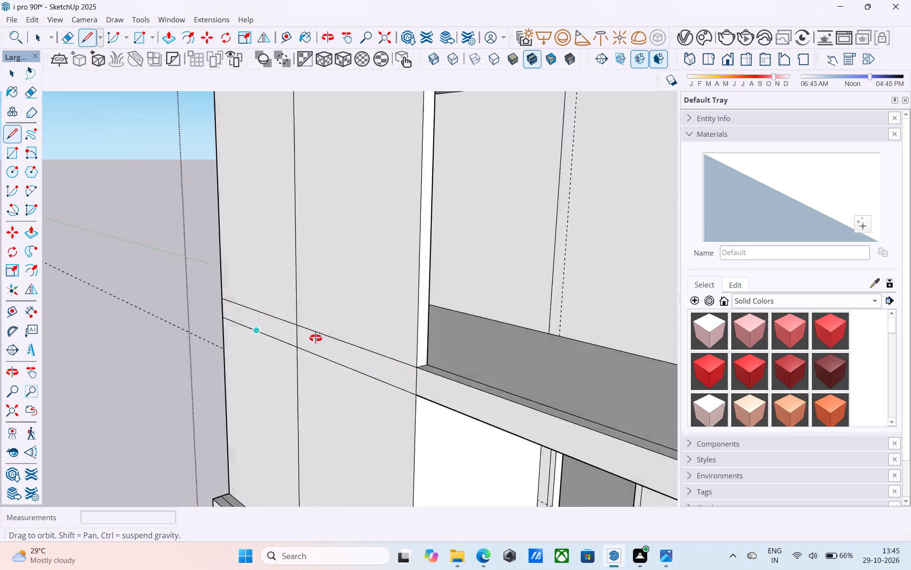
middle_drag(316, 338, 488, 320)
scroll(488, 320, down, 8)
shift+middle_drag(508, 344, 206, 429)
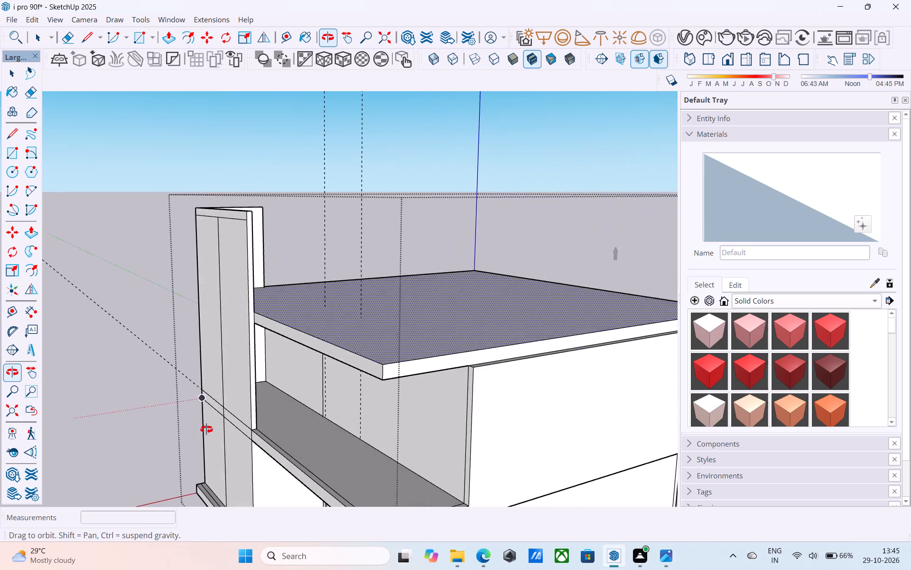
shift+middle_drag(206, 429, 302, 498)
scroll(362, 384, up, 10)
scroll(391, 410, down, 6)
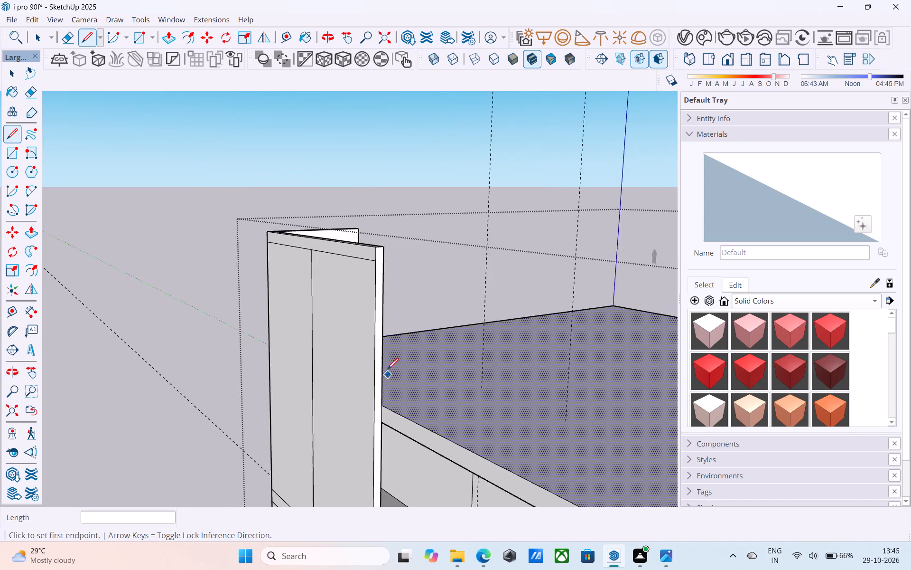
scroll(387, 370, down, 5)
shift+middle_drag(380, 388, 356, 273)
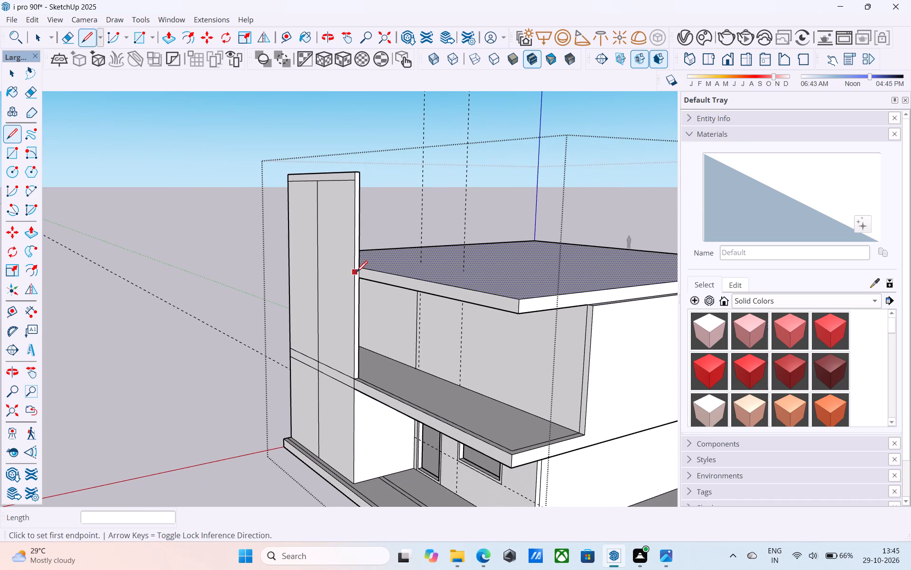
key(space)
scroll(356, 273, up, 4)
click(365, 276)
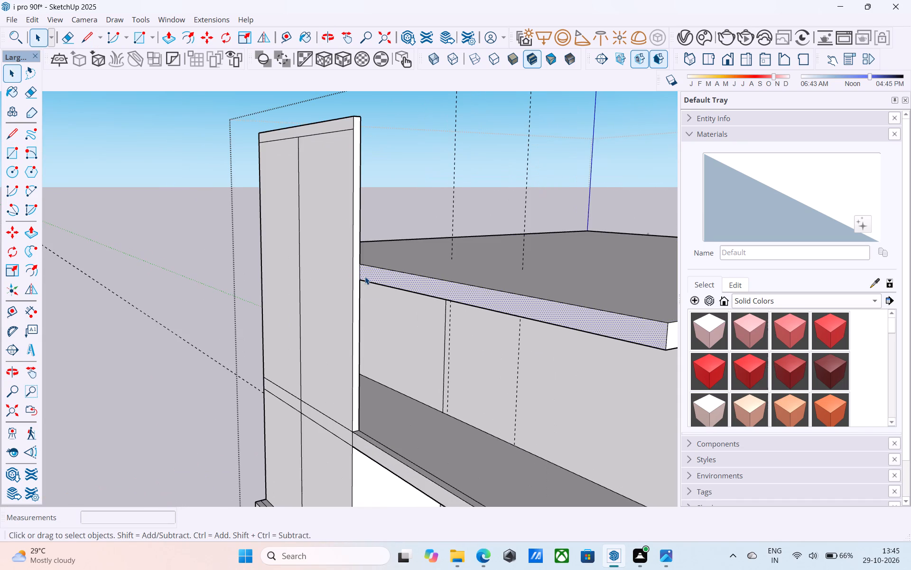
key(p)
click(365, 276)
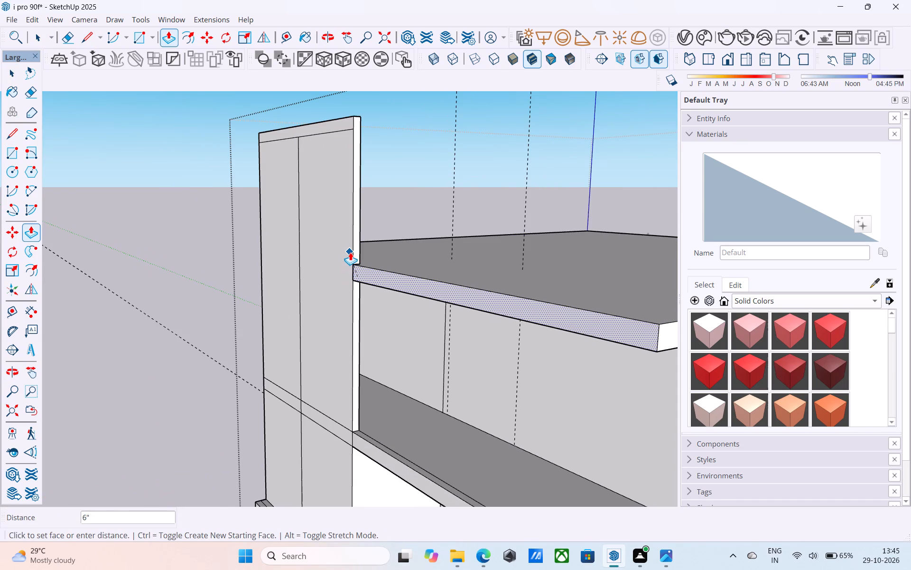
click(350, 252)
key(space)
Draw two horizontal 14' 6" lines across the tower's front wall, aligned with the roof slab edge's top and bottom.
key(l)
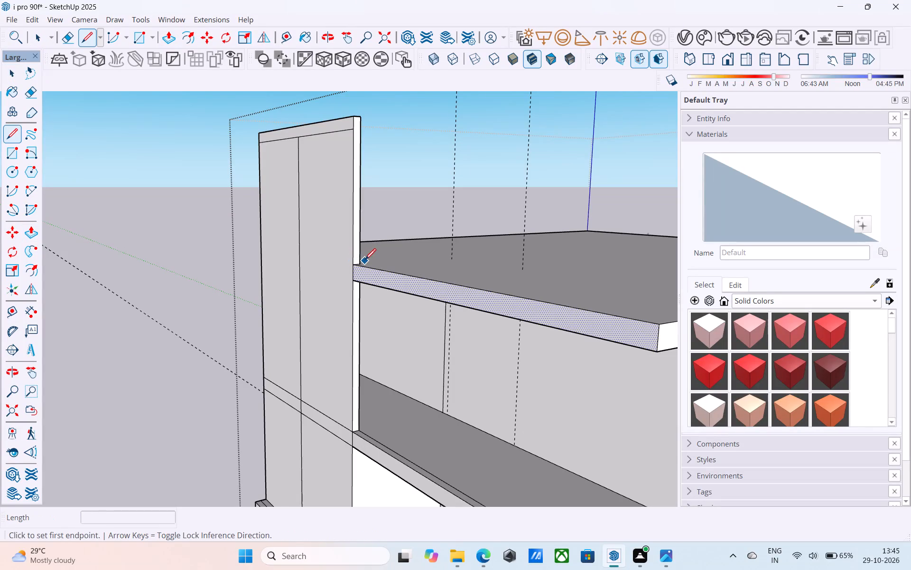
scroll(353, 270, down, 3)
shift+middle_drag(353, 282, 353, 313)
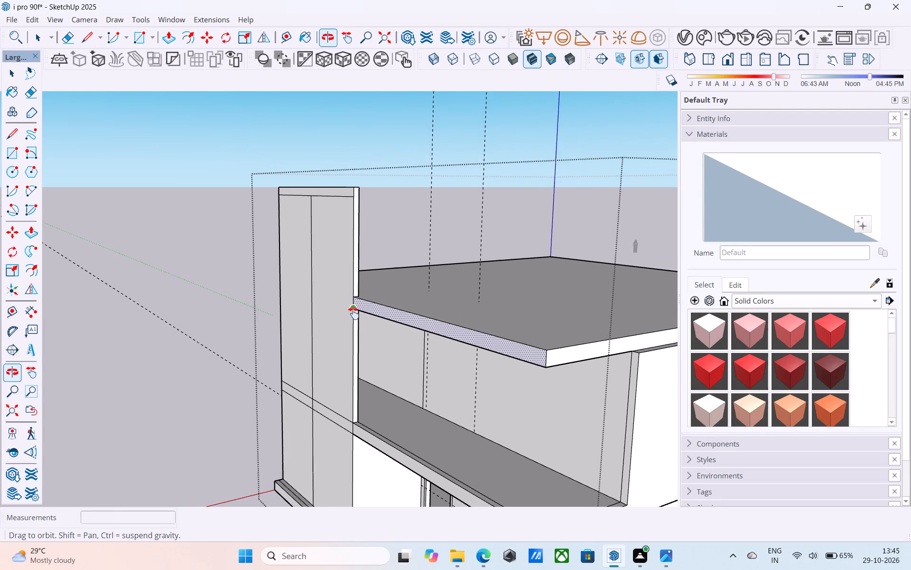
shift+middle_drag(353, 313, 411, 352)
scroll(399, 328, up, 10)
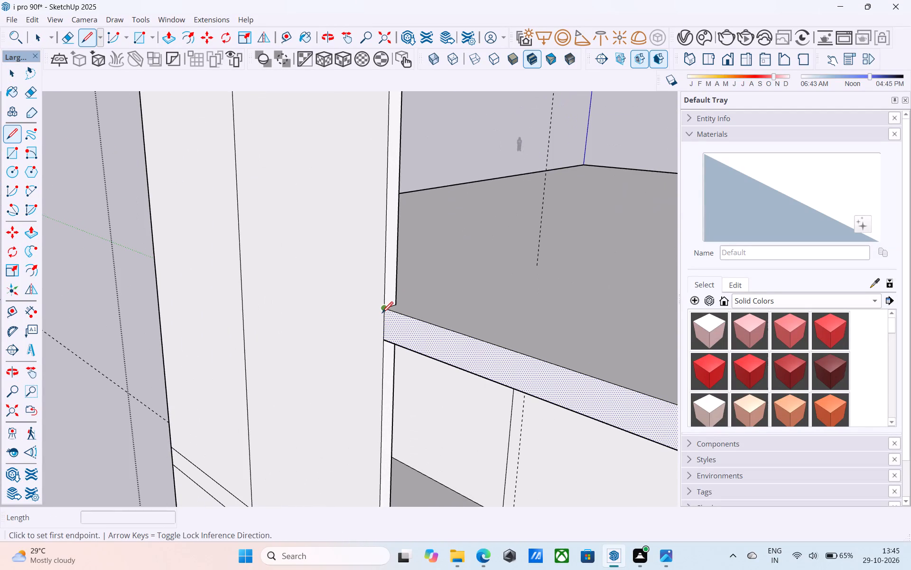
click(382, 313)
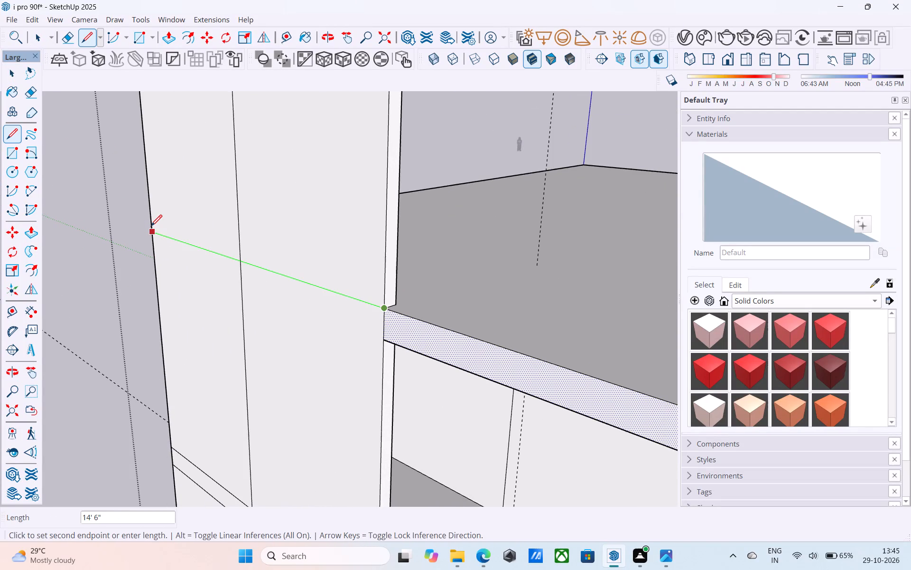
click(151, 227)
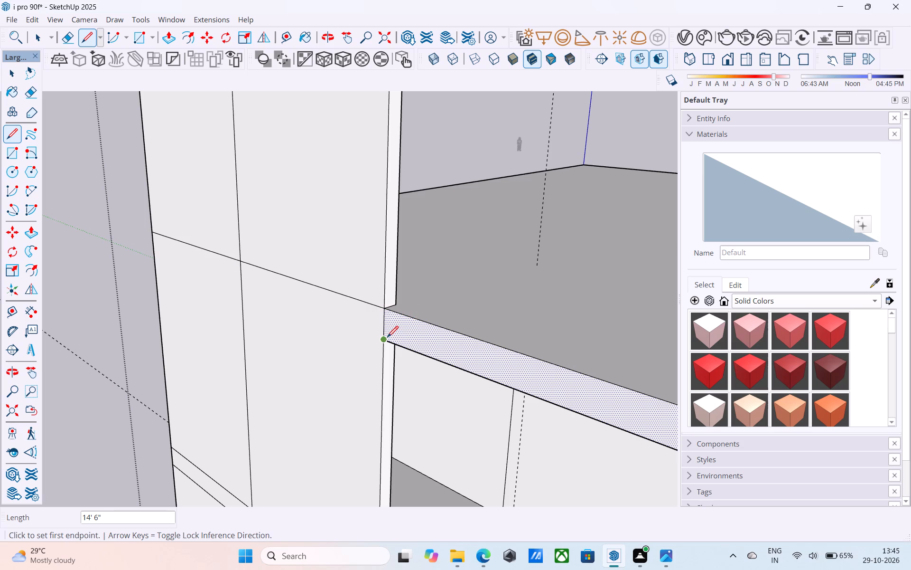
click(387, 338)
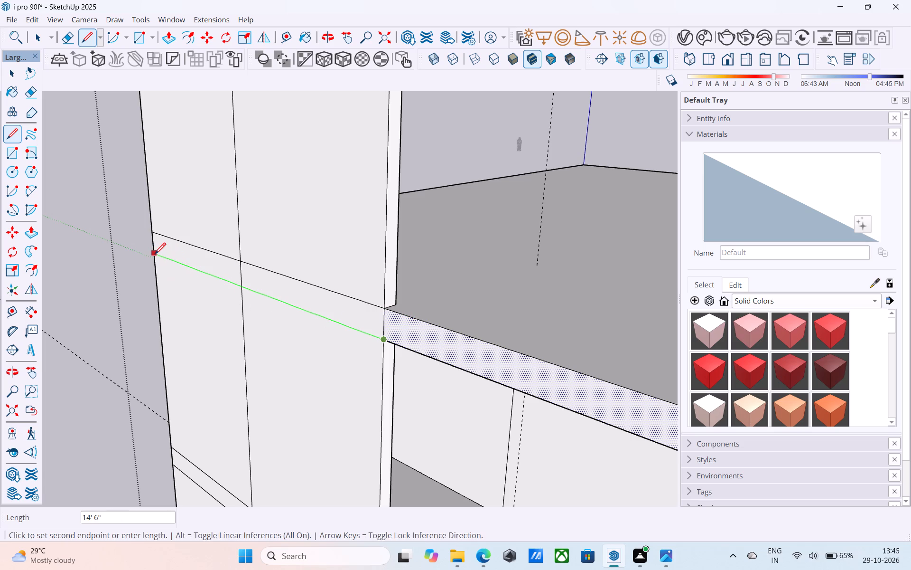
click(155, 255)
Erase the roof-level line segments between the tower's vertical dividing line and its outer corner.
scroll(163, 260, down, 1)
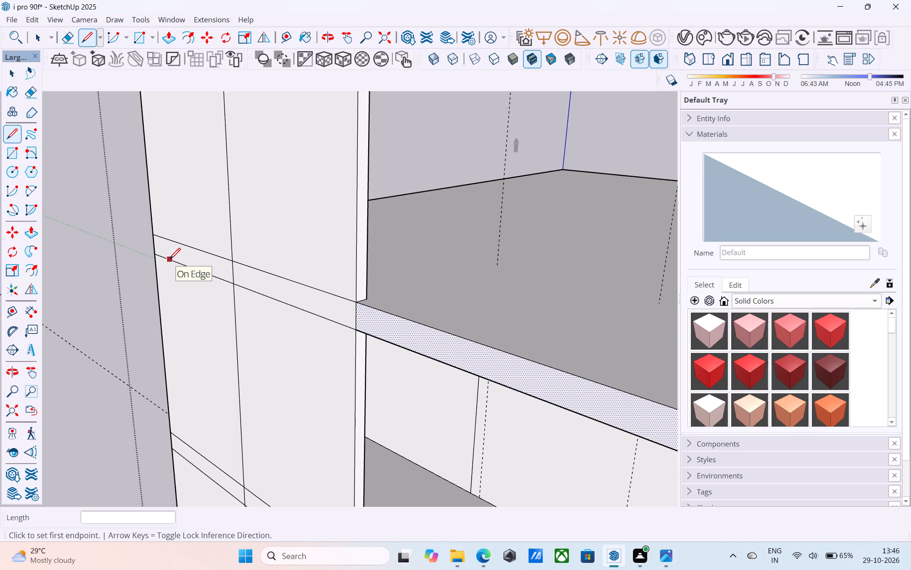
scroll(169, 259, down, 4)
middle_drag(184, 288, 249, 284)
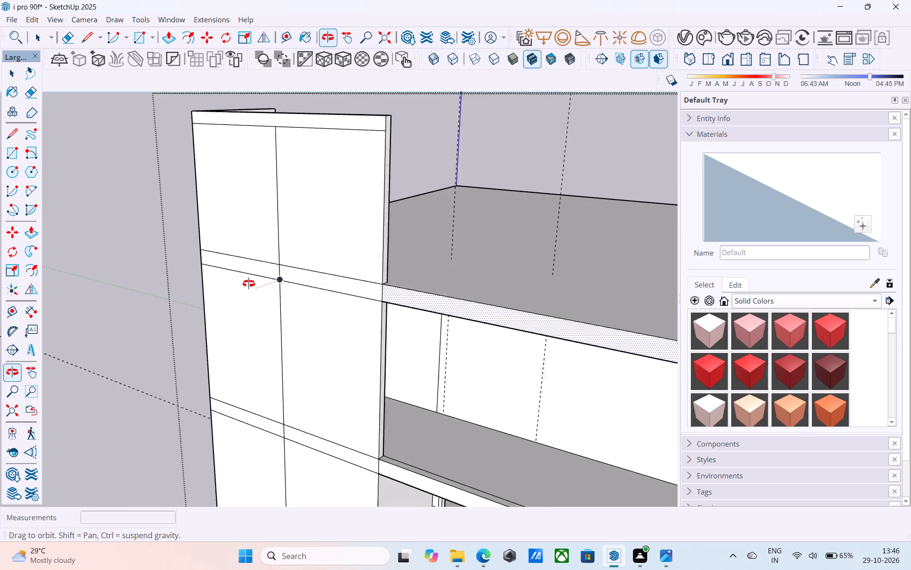
middle_drag(249, 284, 353, 283)
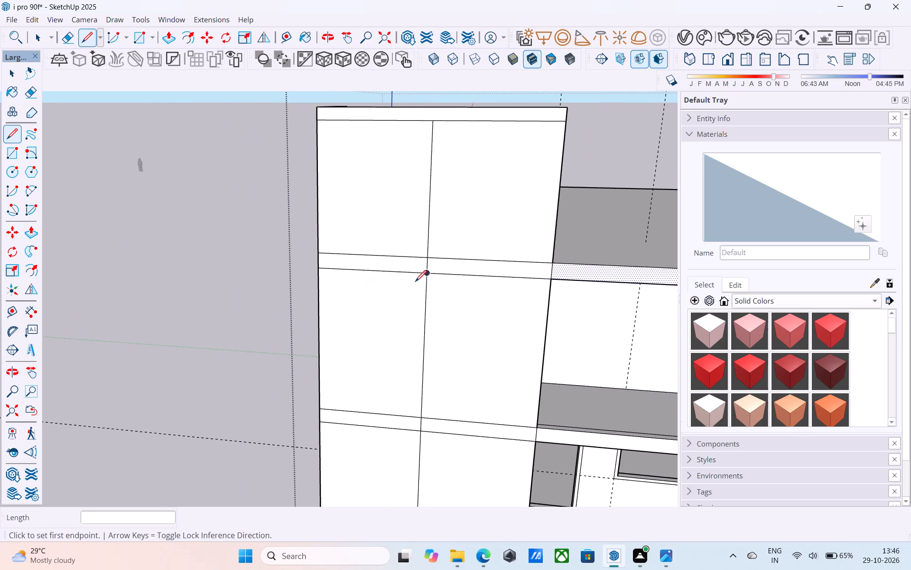
scroll(424, 276, up, 4)
key(e)
drag(409, 226, 414, 320)
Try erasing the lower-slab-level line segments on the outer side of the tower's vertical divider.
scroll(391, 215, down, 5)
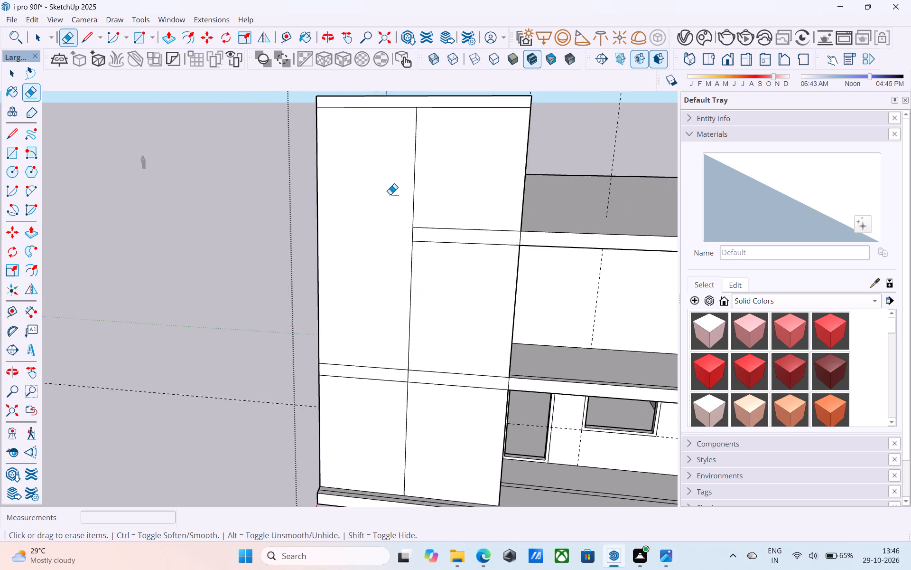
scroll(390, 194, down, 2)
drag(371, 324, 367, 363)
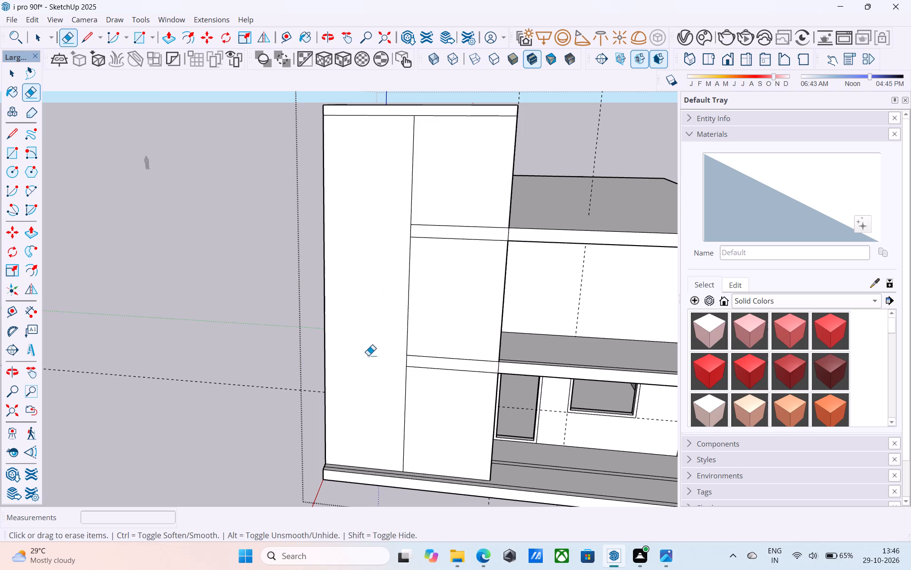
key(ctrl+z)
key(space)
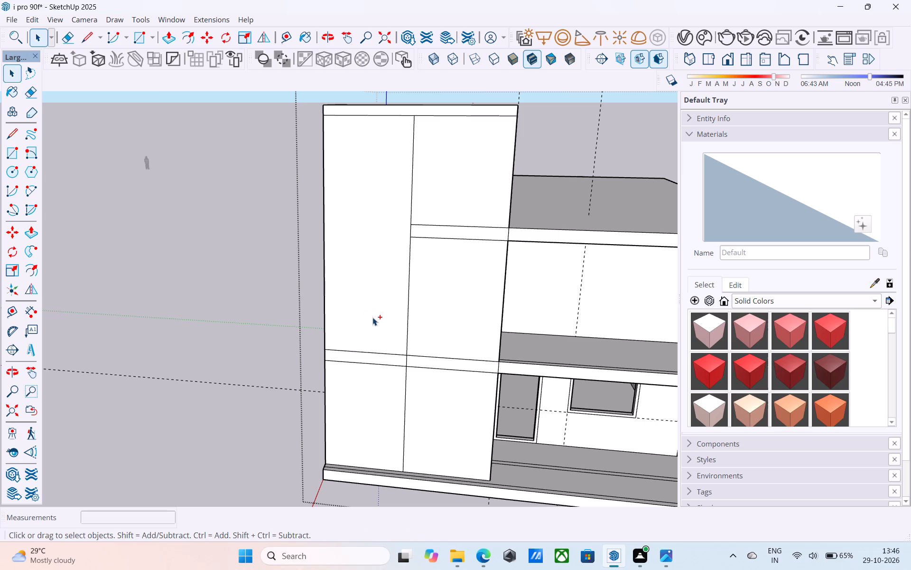
Save the model.
key(ctrl+s)
Offset the tower's tall upper outer panel inward, trying 6" before settling on 1'.
middle_drag(372, 315, 376, 328)
click(376, 328)
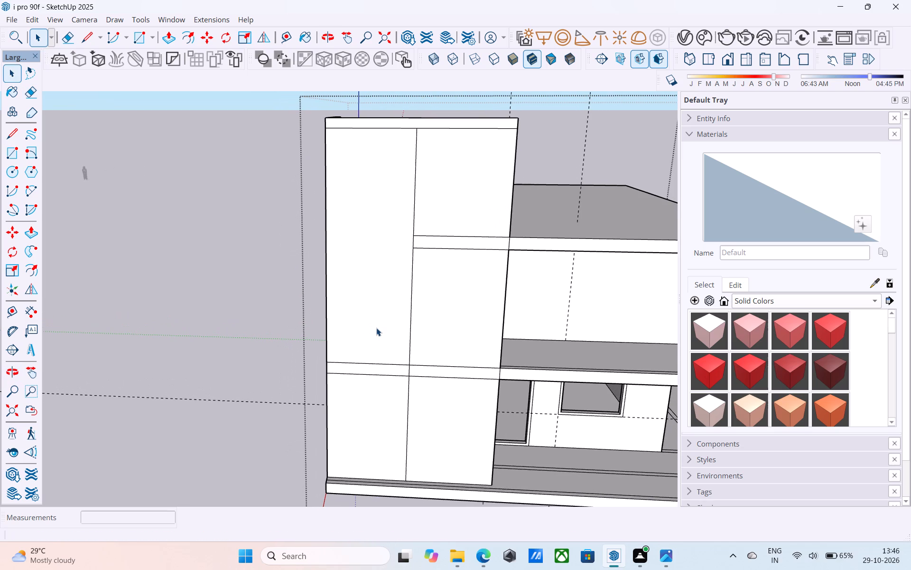
key(f)
click(377, 327)
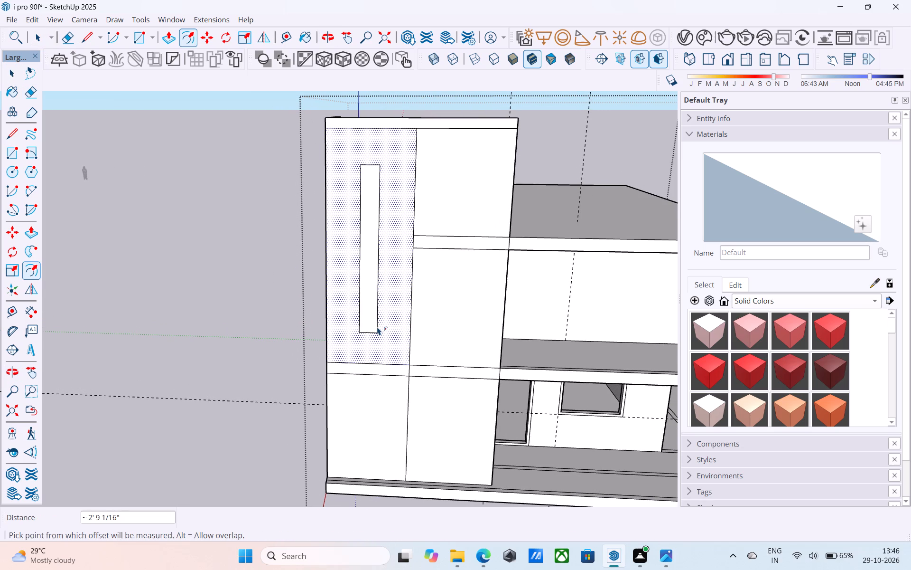
text(6")
key(Return)
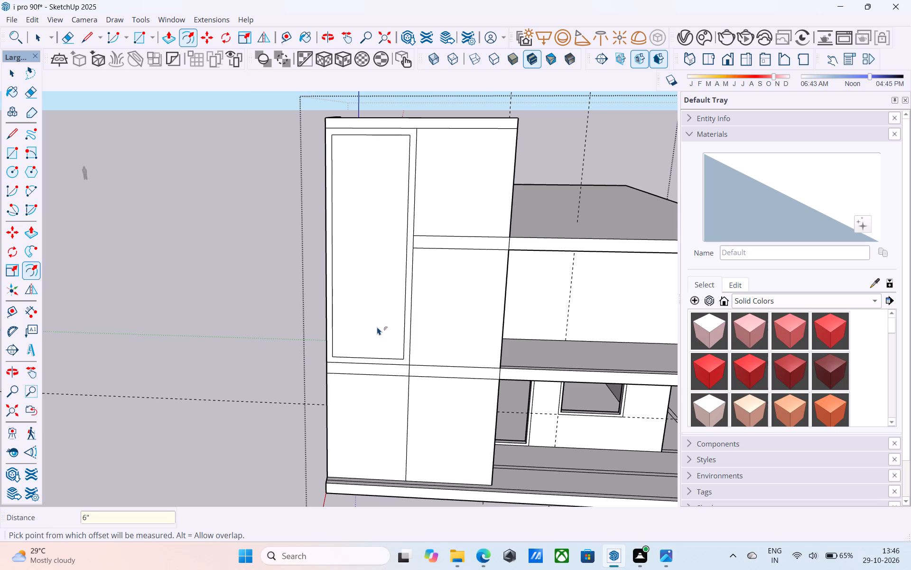
text(1')
key(Return)
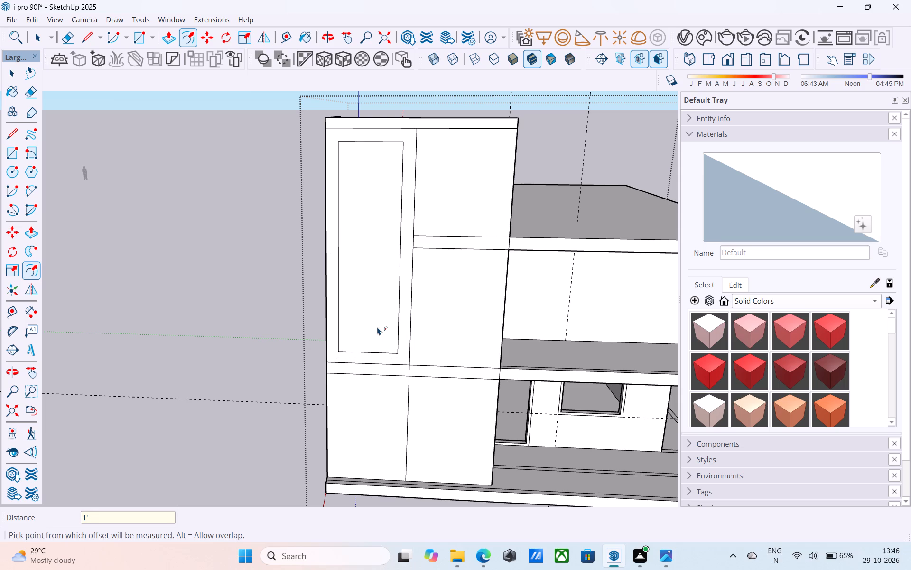
scroll(385, 419, down, 2)
key(space)
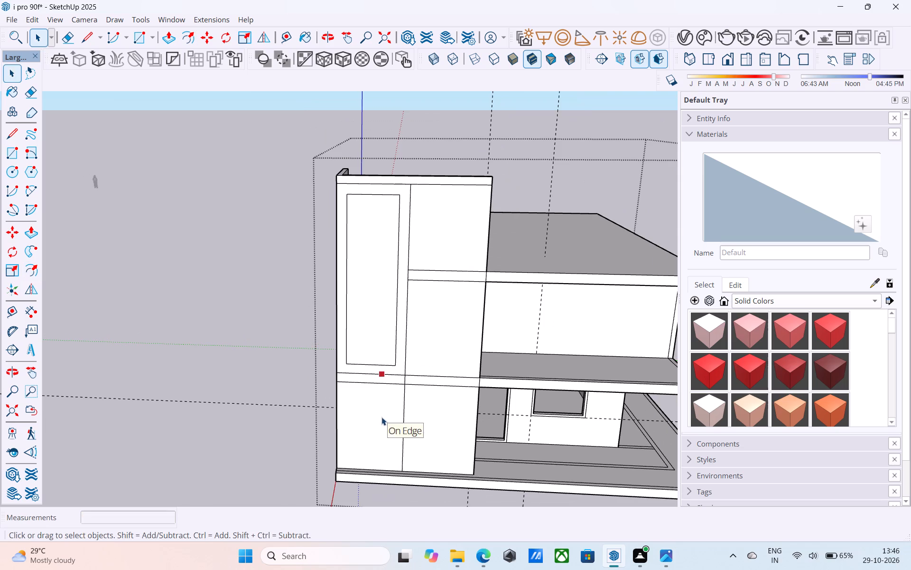
Offset the border face around the tower's inset panel by 6" to split it into two bands.
scroll(385, 372, down, 5)
middle_drag(387, 364, 390, 429)
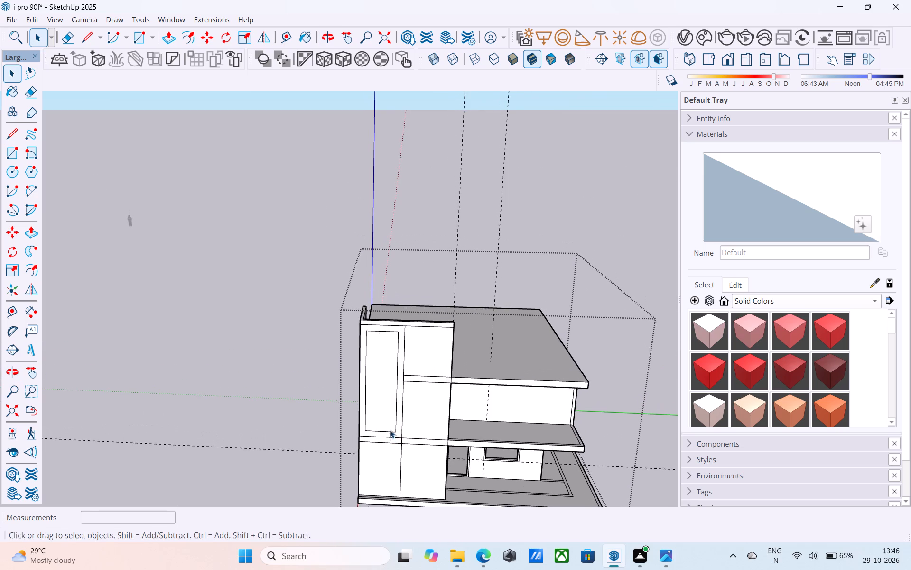
scroll(383, 324, up, 7)
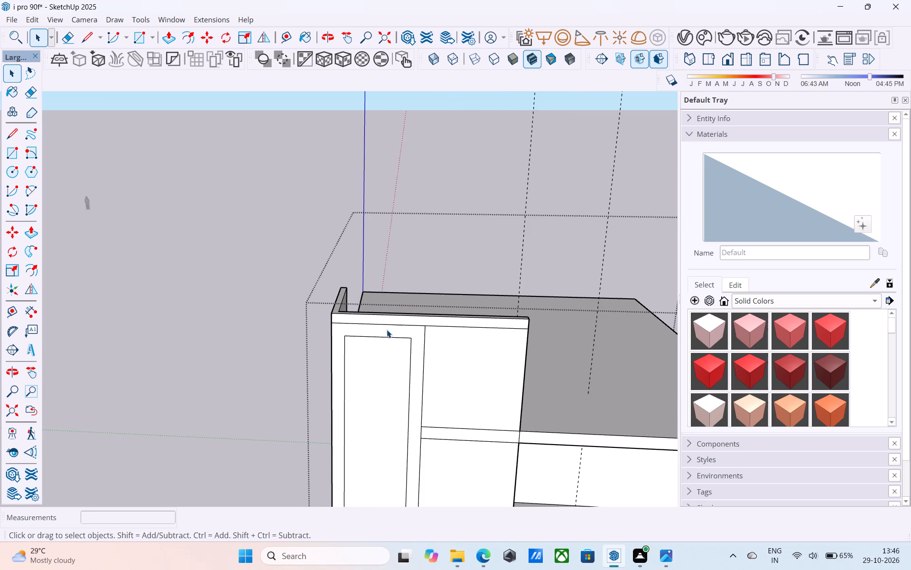
middle_drag(384, 330, 374, 325)
middle_click(374, 330)
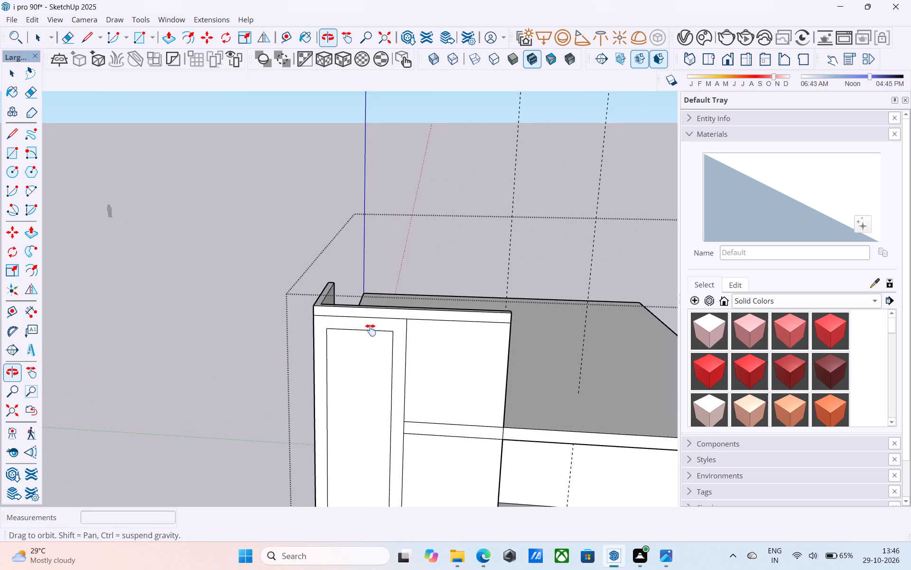
scroll(376, 328, up, 4)
middle_drag(352, 327, 347, 310)
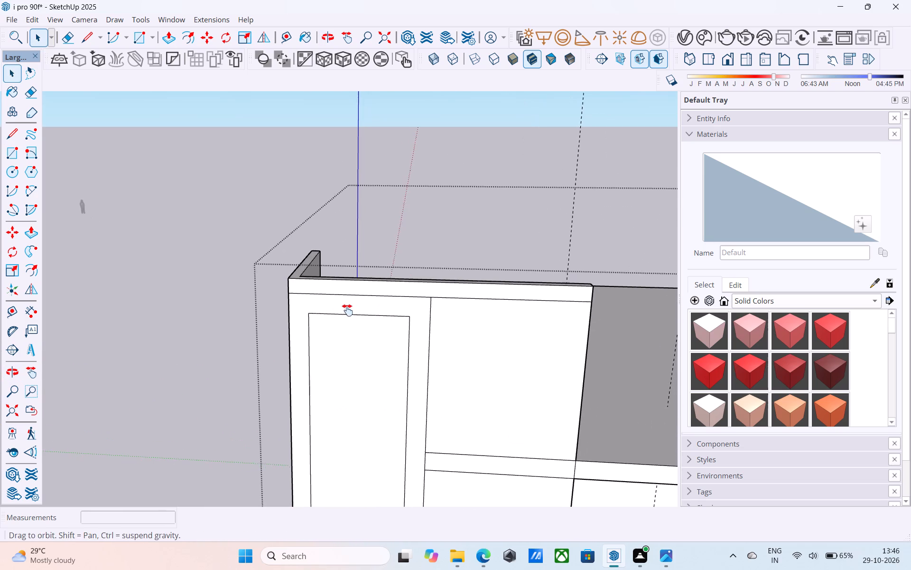
middle_drag(347, 310, 348, 306)
click(351, 303)
scroll(351, 303, up, 1)
key(f)
click(350, 302)
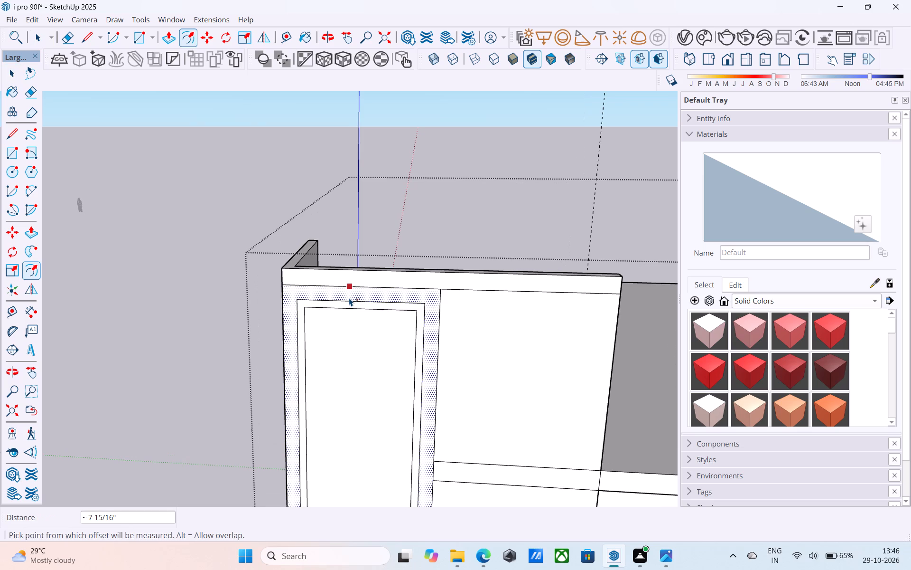
text(6")
key(Return)
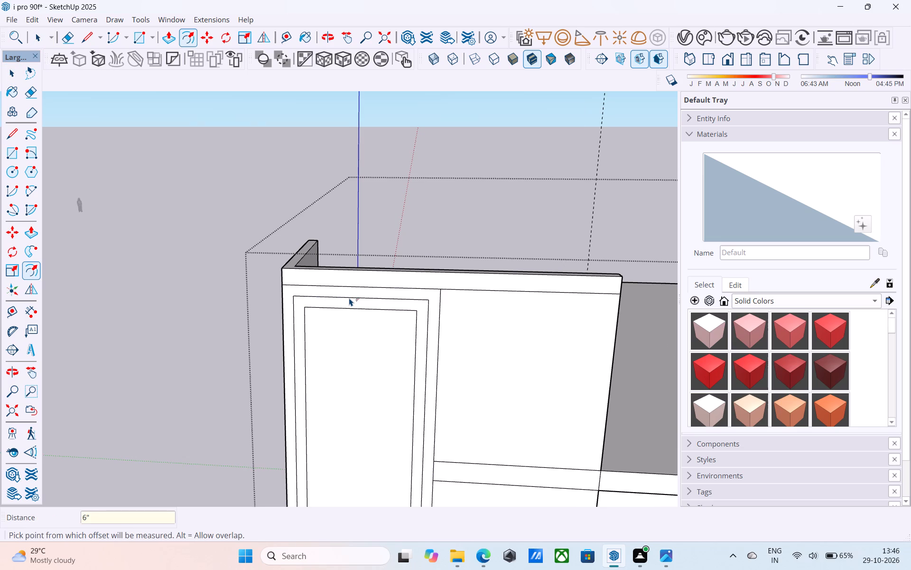
key(space)
Push/Pull the inner band around the tower's tall inset panel outward by 6" to form a raised frame.
click(351, 291)
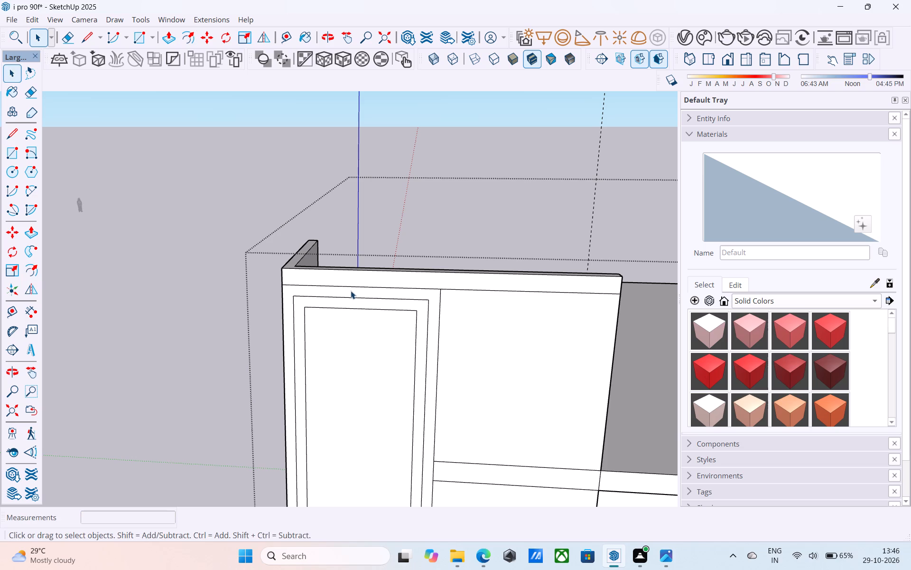
middle_click(351, 291)
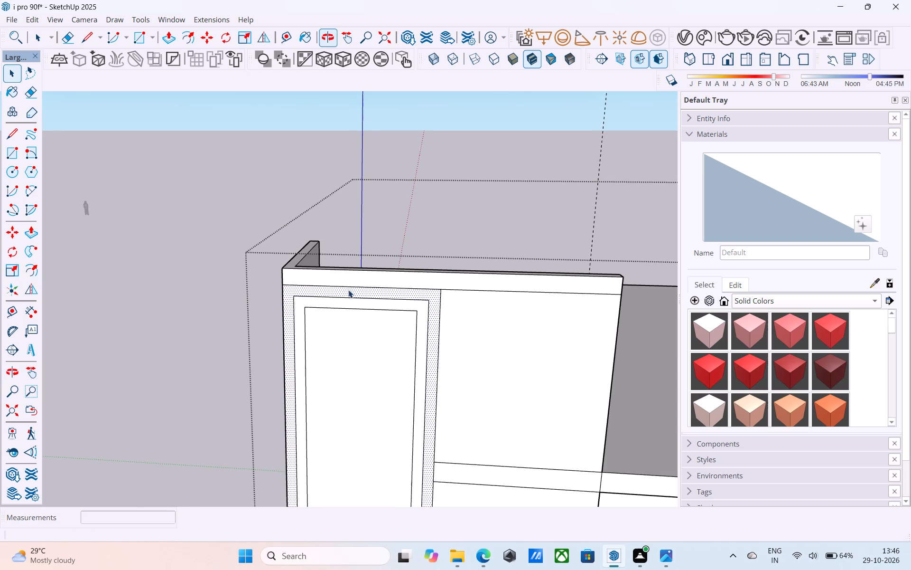
scroll(337, 277, down, 6)
scroll(328, 292, up, 6)
scroll(350, 304, down, 6)
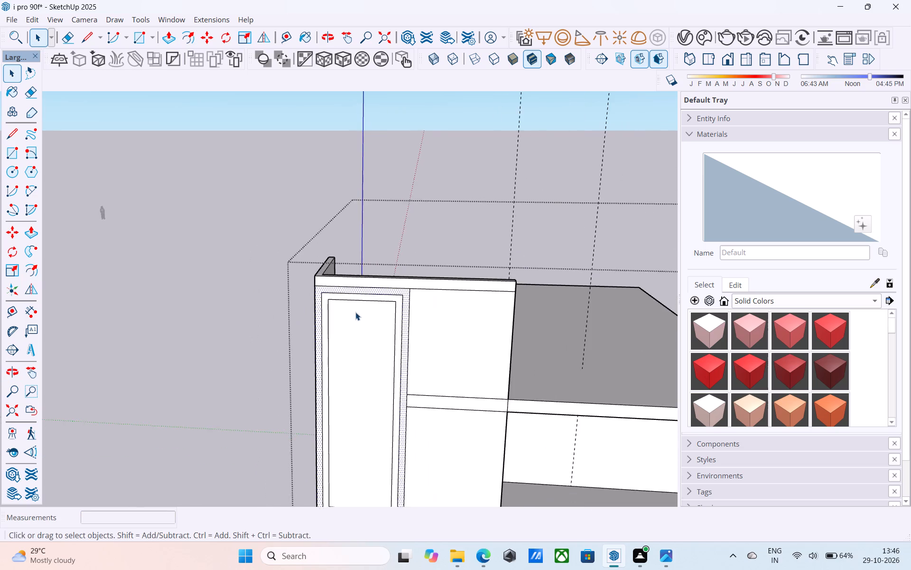
middle_drag(352, 313, 325, 219)
scroll(351, 313, down, 1)
scroll(325, 219, up, 1)
scroll(326, 220, down, 4)
middle_drag(340, 276, 387, 332)
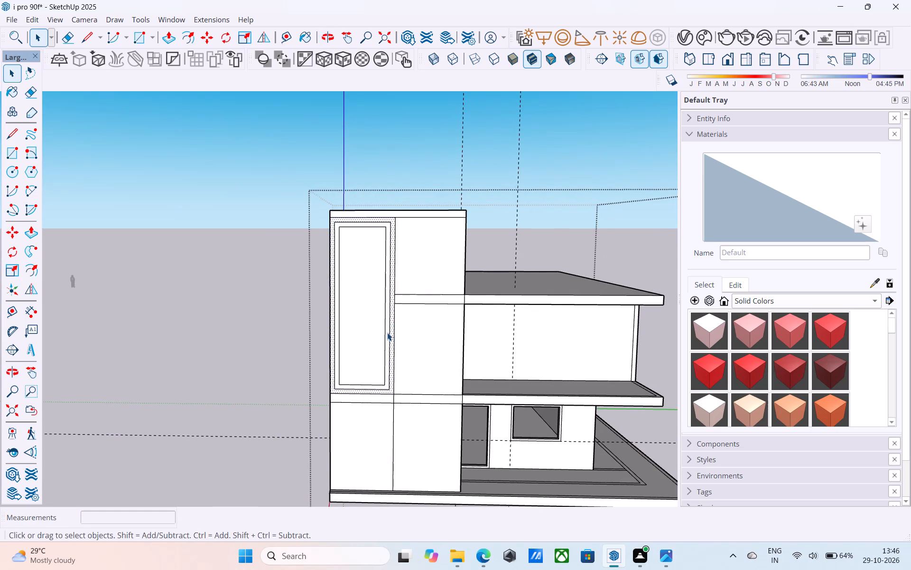
scroll(359, 309, up, 5)
click(351, 292)
scroll(351, 202, up, 4)
click(365, 168)
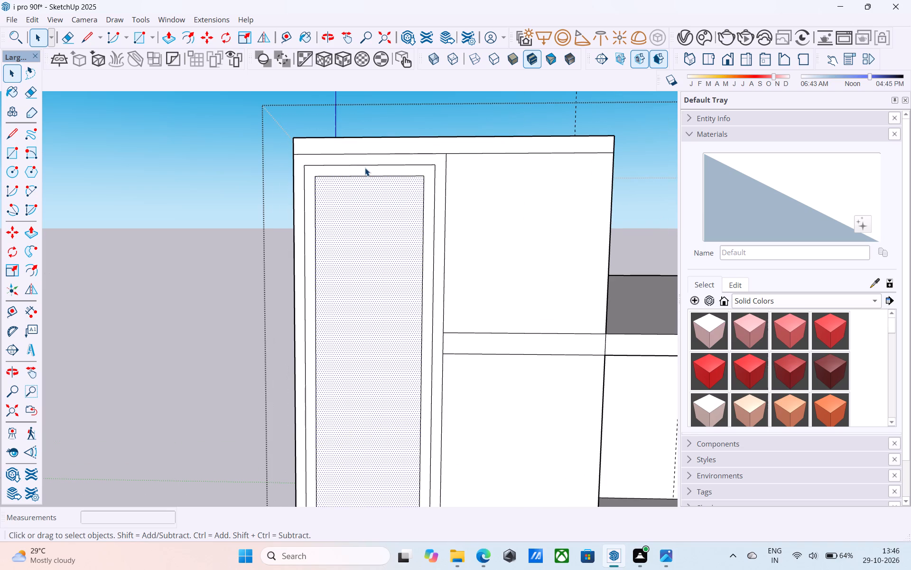
key(p)
click(366, 169)
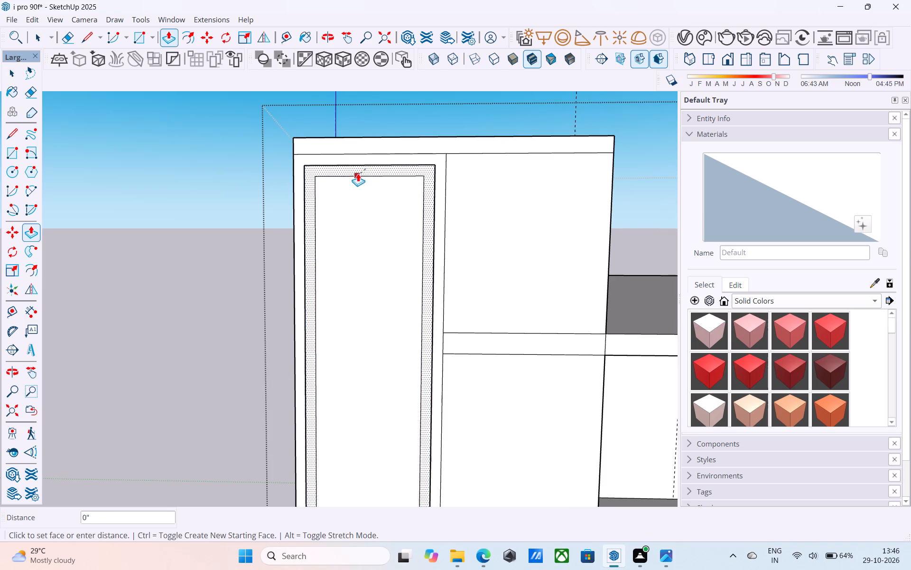
middle_drag(357, 187, 127, 342)
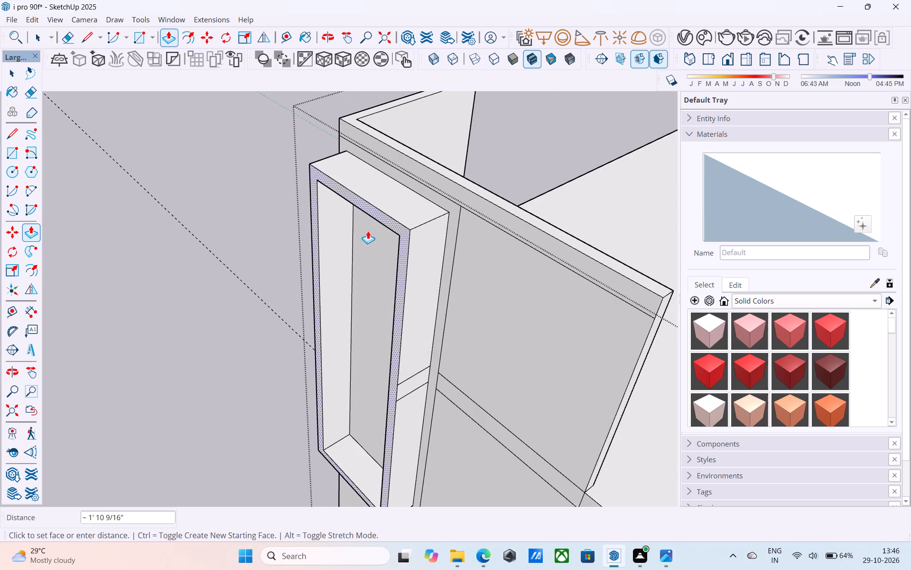
text(6")
key(Return)
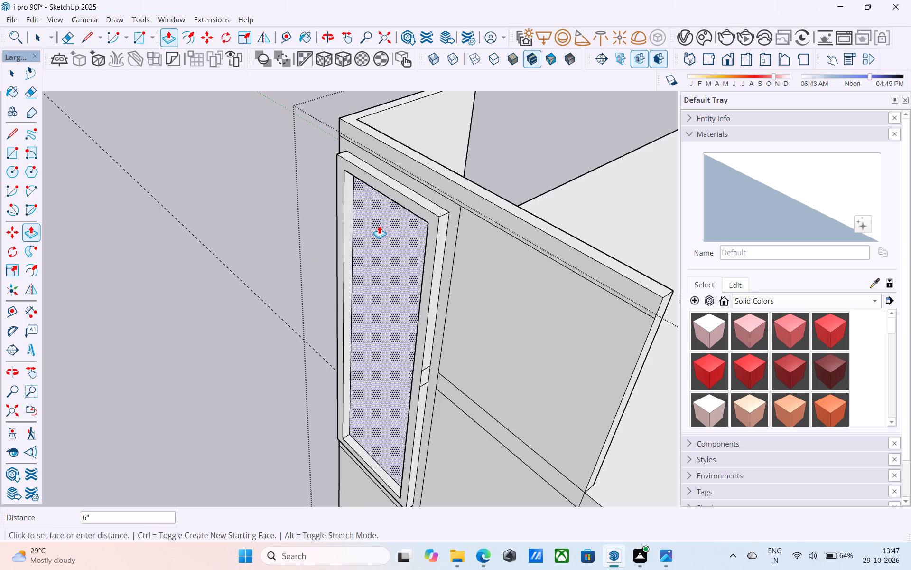
key(space)
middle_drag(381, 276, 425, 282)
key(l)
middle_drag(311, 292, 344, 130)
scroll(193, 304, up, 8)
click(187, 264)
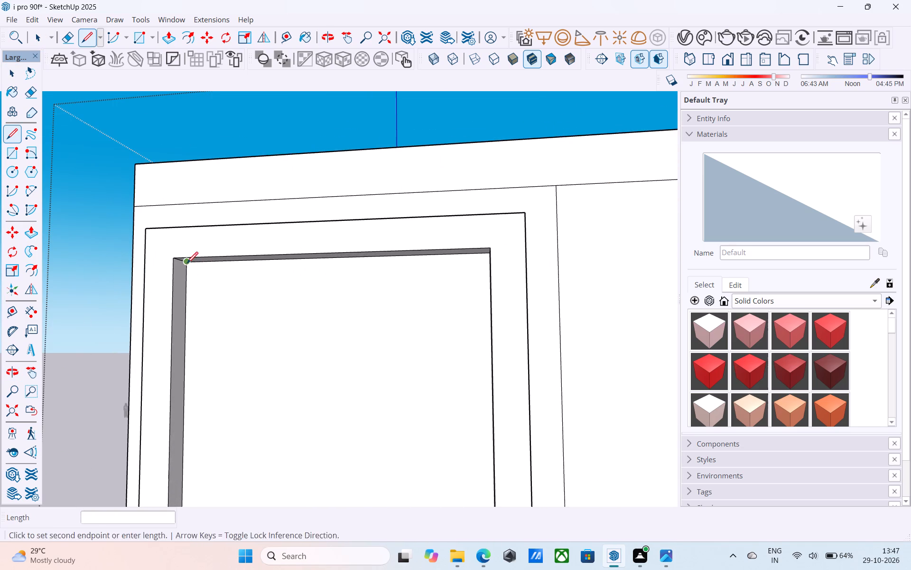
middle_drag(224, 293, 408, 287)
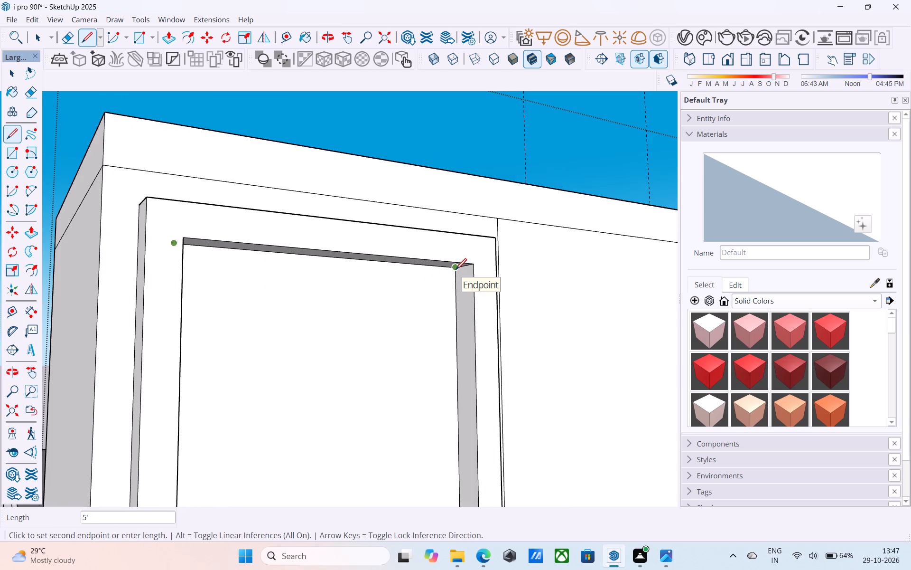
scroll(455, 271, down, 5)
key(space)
Offset the recessed panel face inside the tower's raised frame inward by 6".
middle_drag(454, 297, 349, 366)
scroll(333, 362, down, 8)
scroll(341, 376, up, 1)
scroll(342, 380, down, 2)
middle_drag(354, 408, 379, 310)
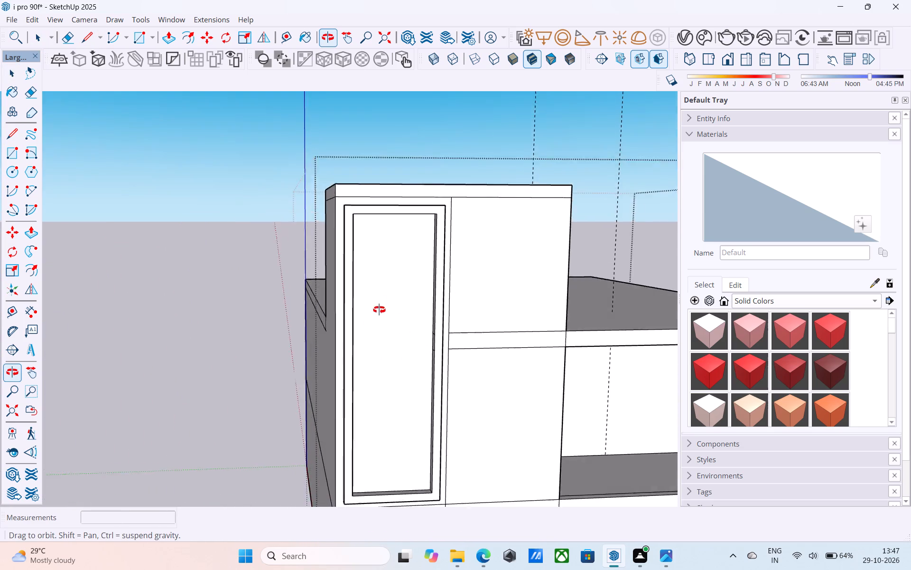
middle_drag(379, 310, 348, 306)
click(359, 313)
scroll(360, 313, up, 5)
key(f)
click(360, 313)
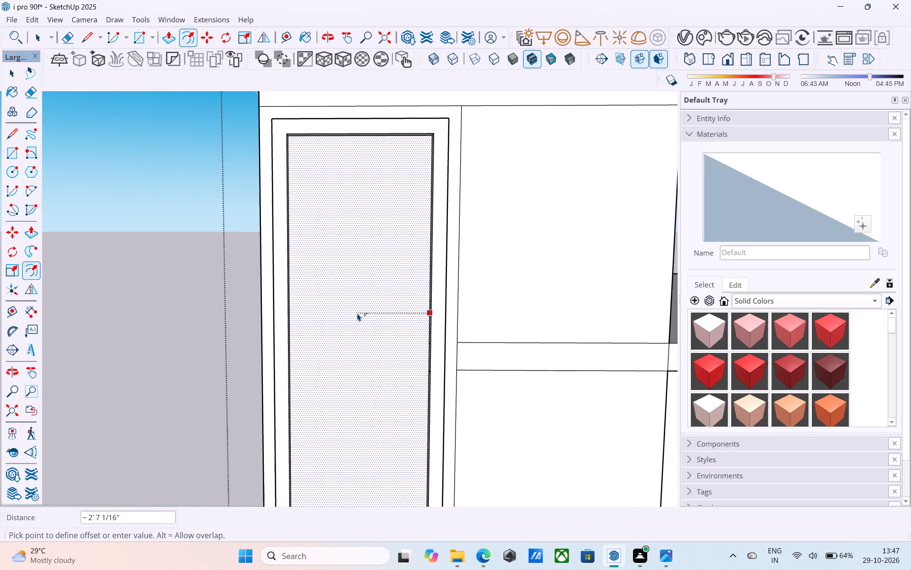
text(6")
key(Return)
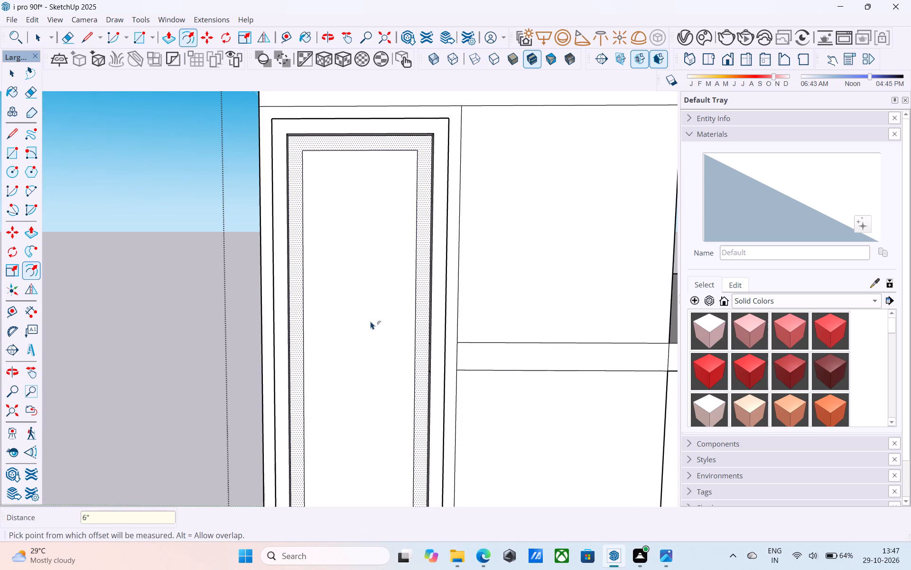
key(space)
Draw sloped corner lines from the offset rectangle's two top corners to the raised frame's front inner corners.
middle_drag(366, 320, 334, 354)
key(l)
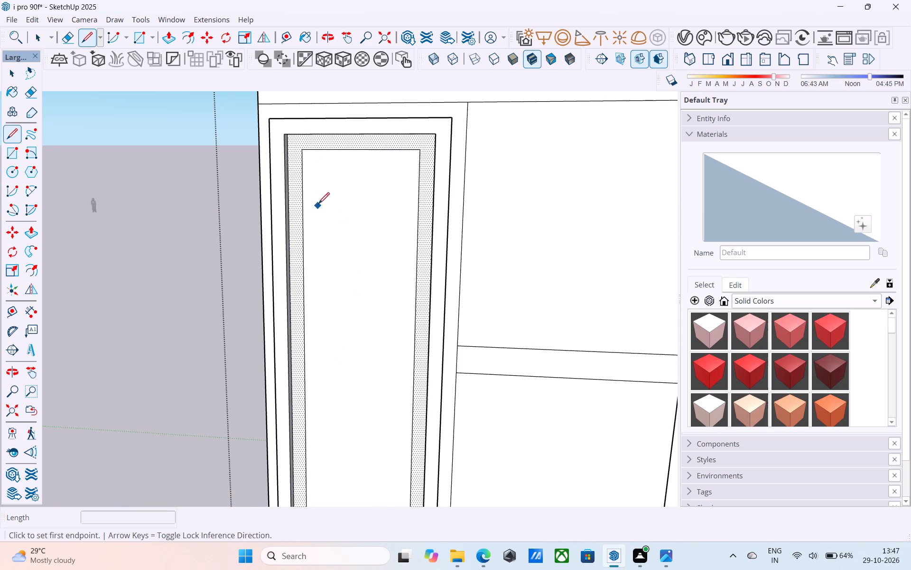
click(301, 150)
click(285, 136)
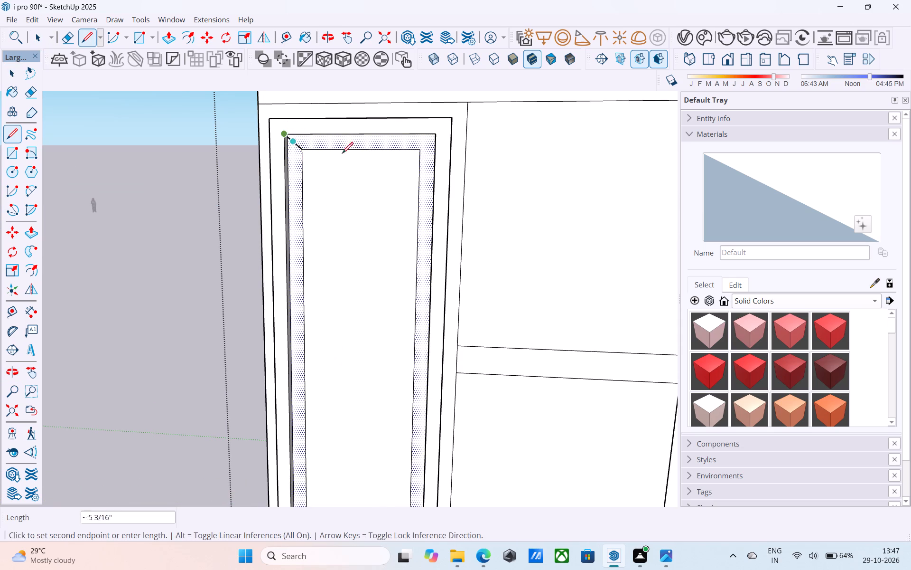
middle_drag(383, 156, 467, 137)
key(l)
click(409, 150)
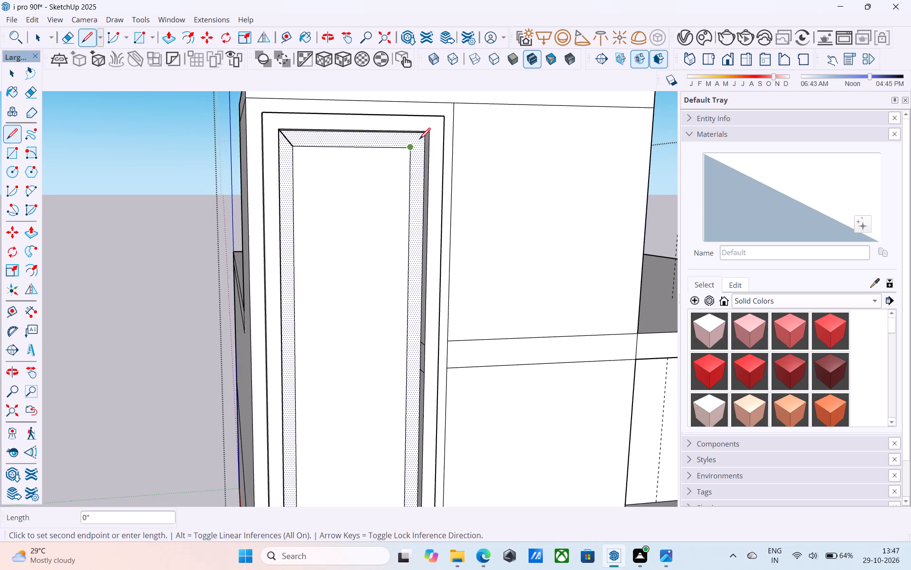
click(431, 129)
Draw sloped corner lines from the offset rectangle's two bottom corners to the frame's front inner corners, completing the bevel.
scroll(406, 113, down, 3)
scroll(405, 112, up, 1)
scroll(405, 112, down, 8)
scroll(382, 228, up, 6)
key(l)
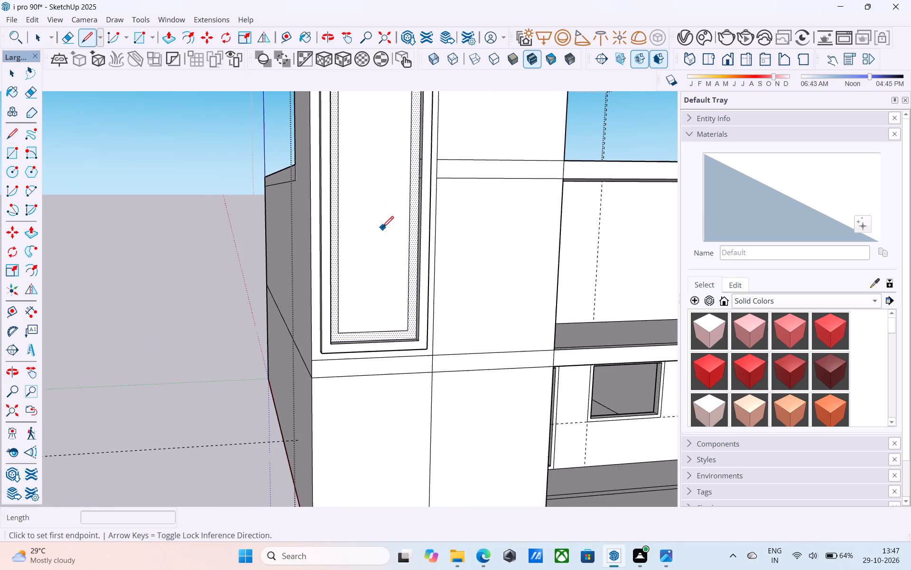
scroll(355, 323, up, 9)
click(327, 332)
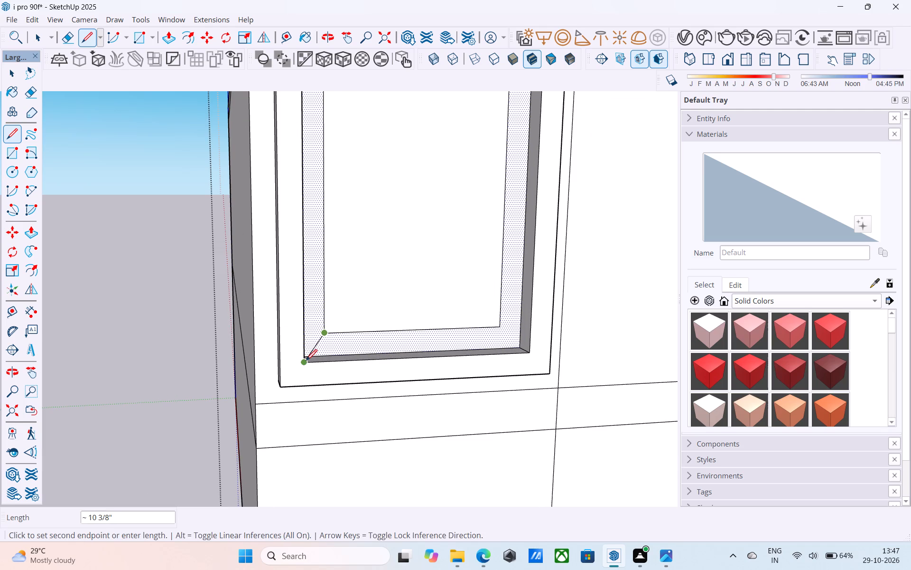
click(305, 362)
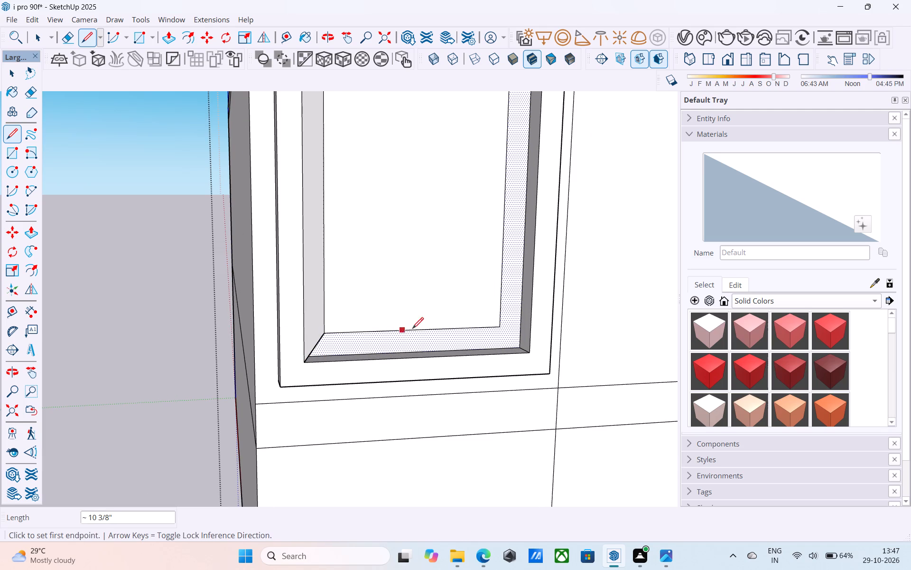
click(502, 328)
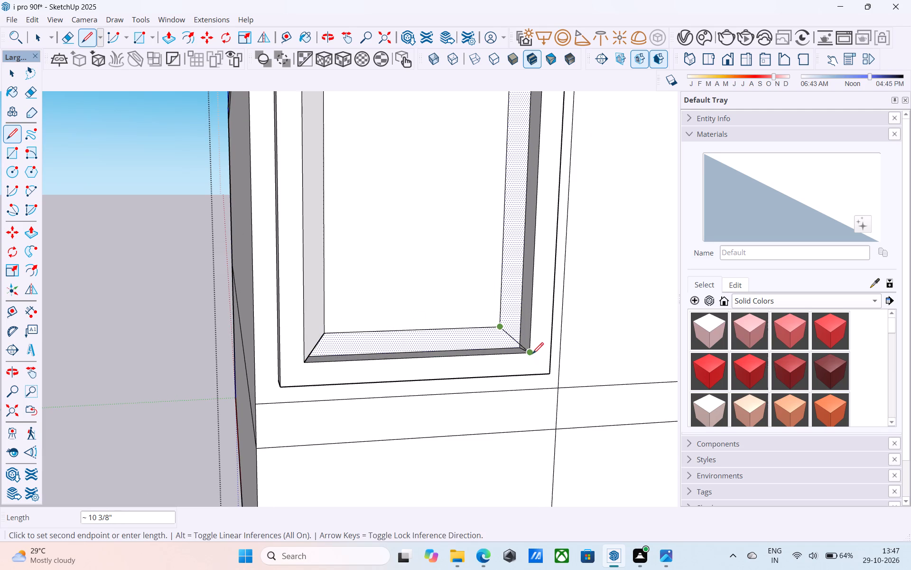
click(531, 353)
scroll(513, 368, down, 10)
key(space)
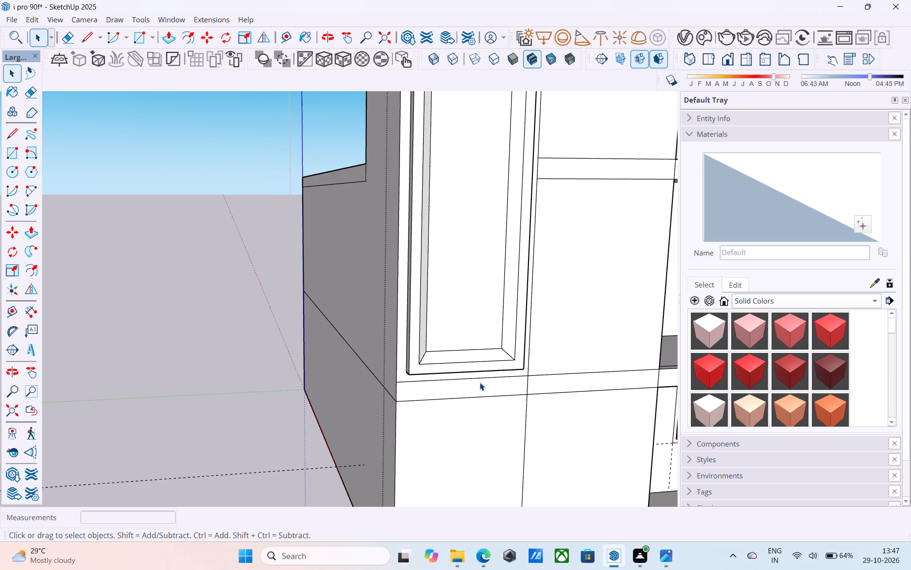
Draw a vertical line on the house's side wall from the roof slab's lower end corner at the tower down to the base edge.
scroll(479, 382, down, 9)
shift+middle_drag(481, 375, 303, 417)
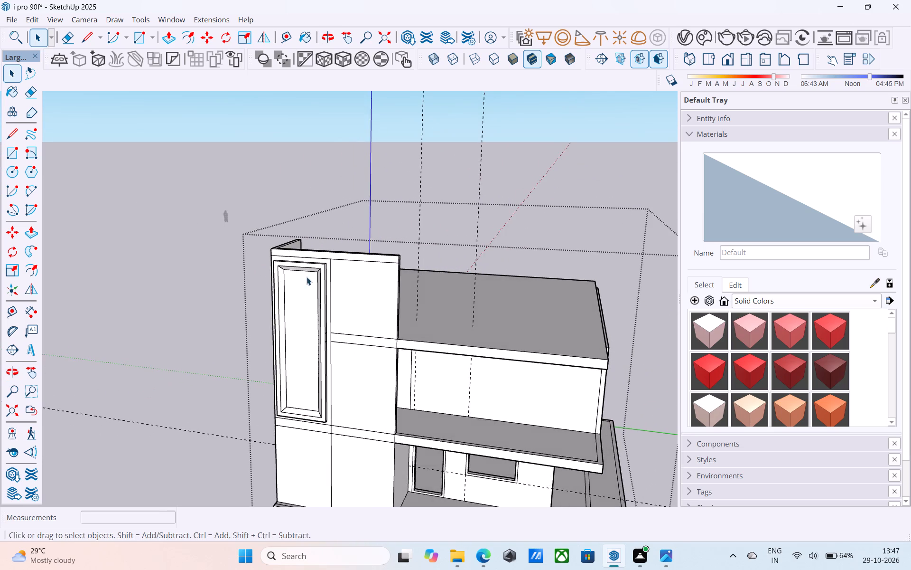
scroll(258, 231, up, 5)
scroll(268, 274, down, 1)
shift+middle_drag(260, 270, 325, 243)
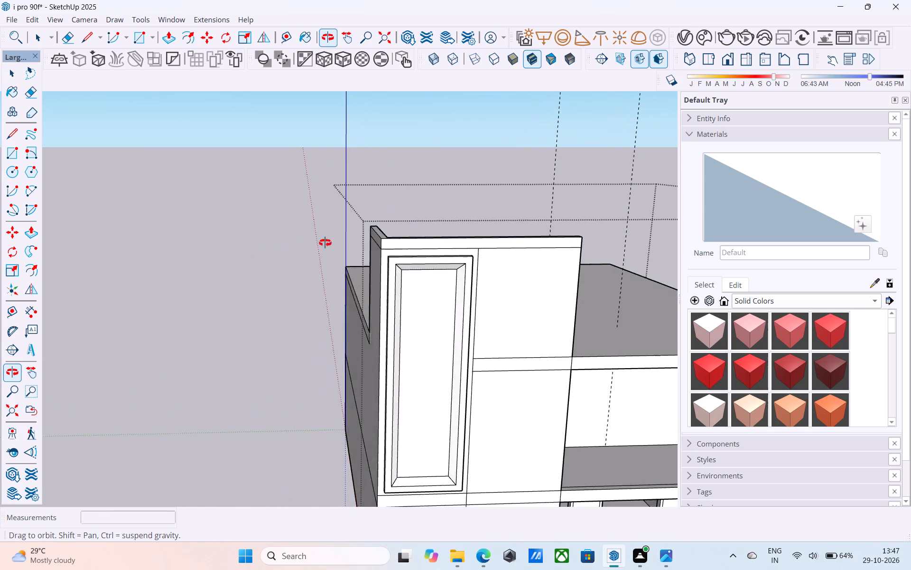
shift+middle_drag(325, 243, 383, 203)
scroll(383, 203, down, 3)
shift+middle_drag(425, 249, 432, 241)
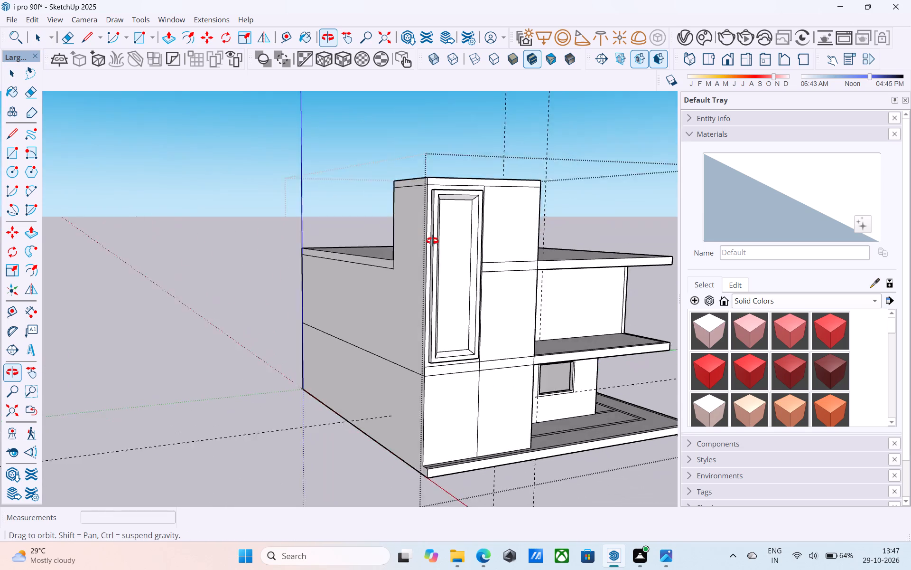
shift+middle_drag(432, 241, 465, 263)
key(l)
scroll(458, 288, up, 7)
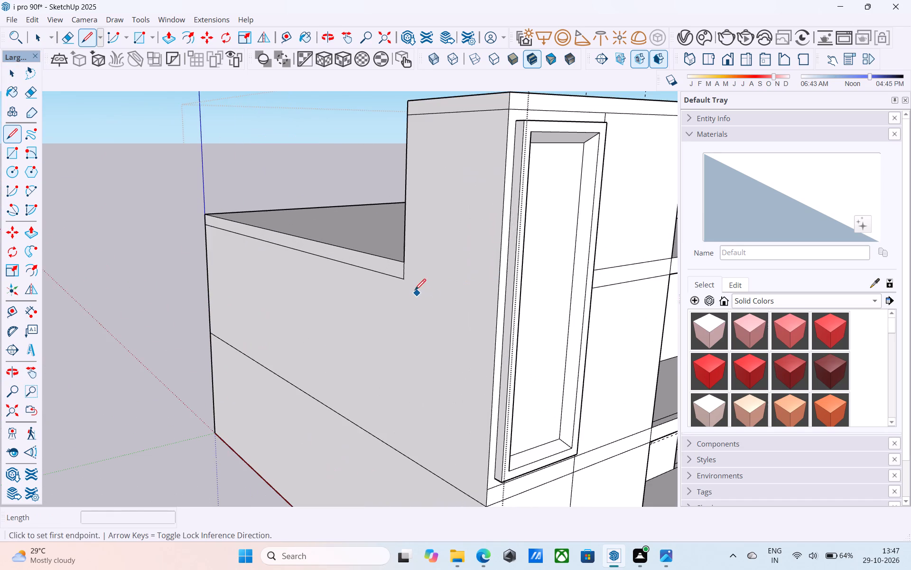
click(402, 275)
scroll(410, 234, down, 6)
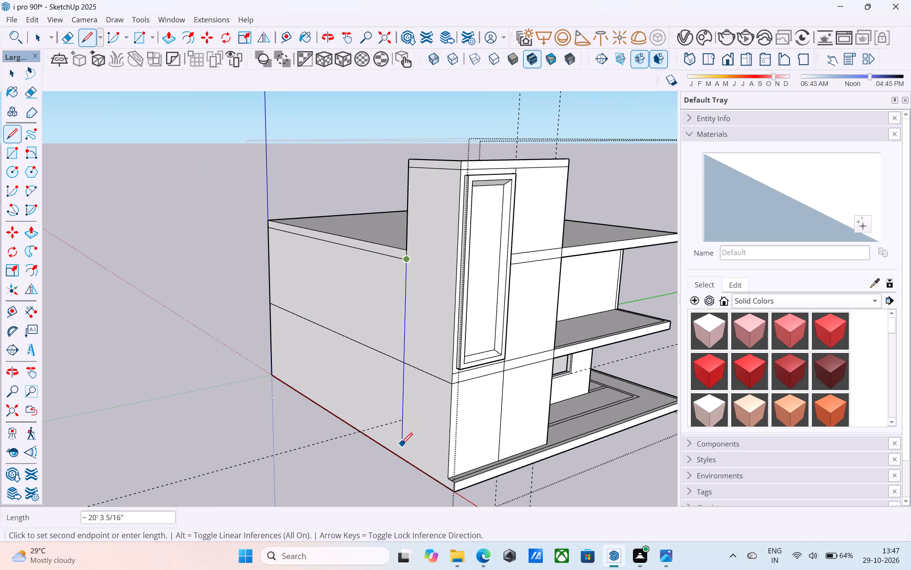
click(397, 457)
Erase the floor-level line segment crossing the tower's side face.
key(e)
drag(430, 369, 424, 408)
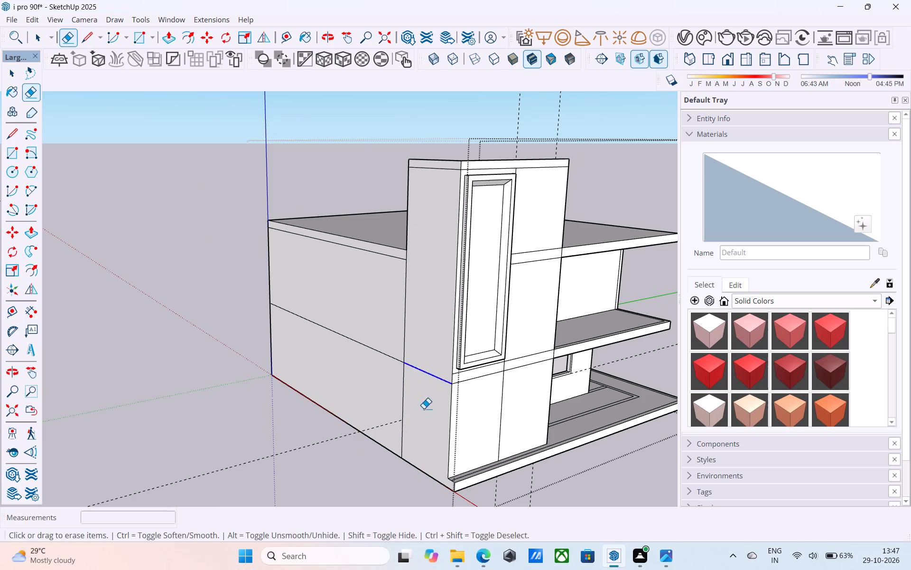
drag(424, 408, 424, 406)
Push/Pull the tower's side face outward by 1'.
key(space)
click(441, 369)
key(p)
click(445, 361)
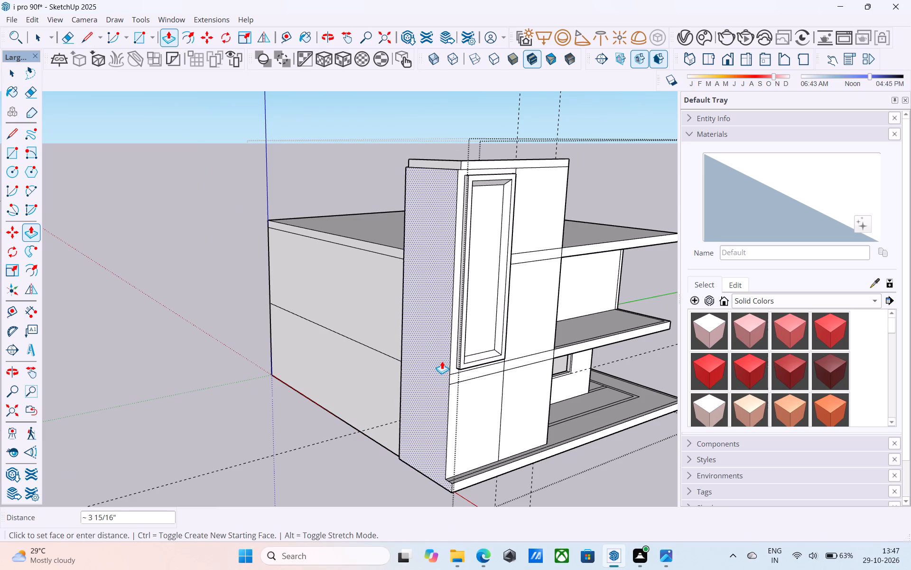
key(1)
key(apostrophe)
key(Return)
key(space)
Push/Pull the side face of the tower's top band outward until flush with the extended side wall below.
middle_drag(443, 360, 316, 352)
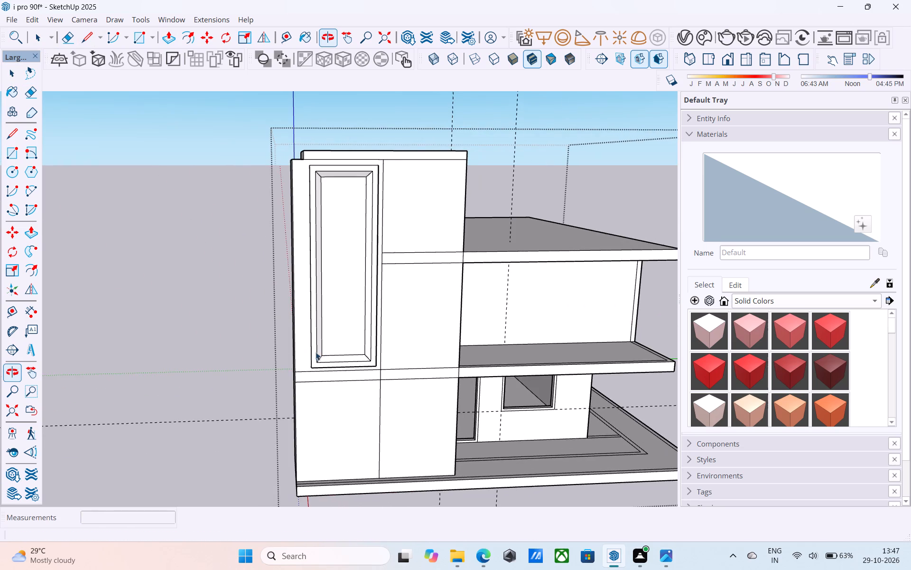
scroll(314, 334, down, 3)
shift+middle_drag(314, 334, 335, 369)
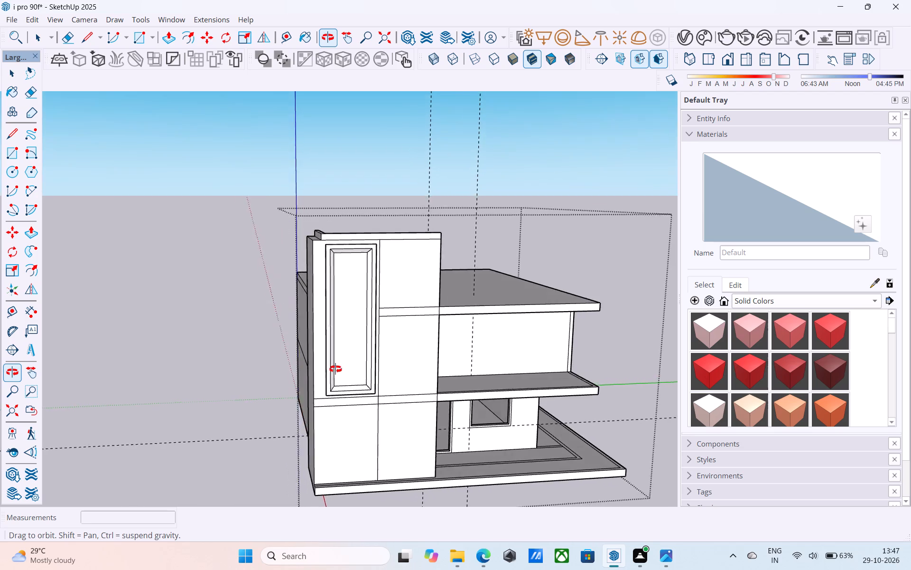
shift+middle_drag(335, 369, 369, 393)
scroll(323, 291, up, 11)
click(355, 228)
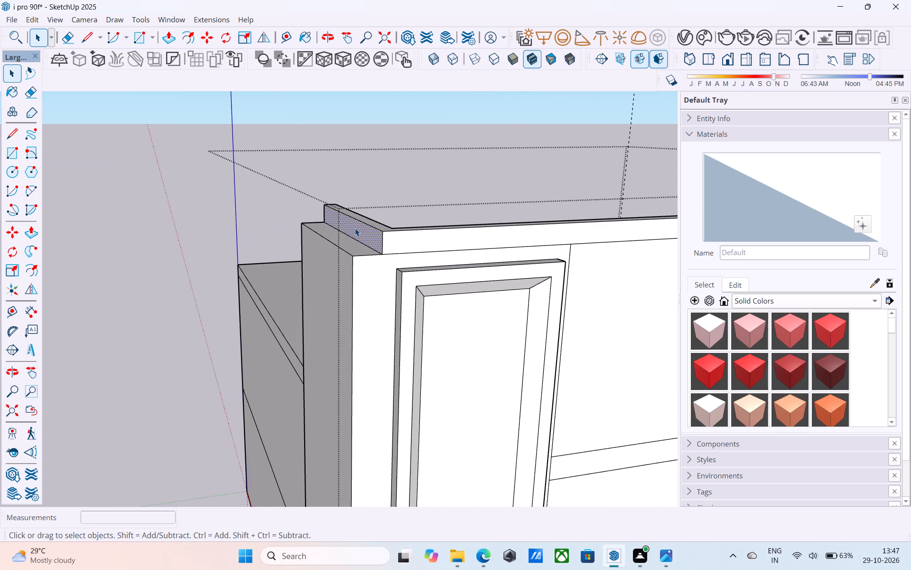
key(p)
click(355, 228)
click(340, 252)
key(space)
Inspect the widened tower and its beveled panel from the front and from above.
scroll(340, 252, down, 4)
middle_drag(343, 263, 260, 306)
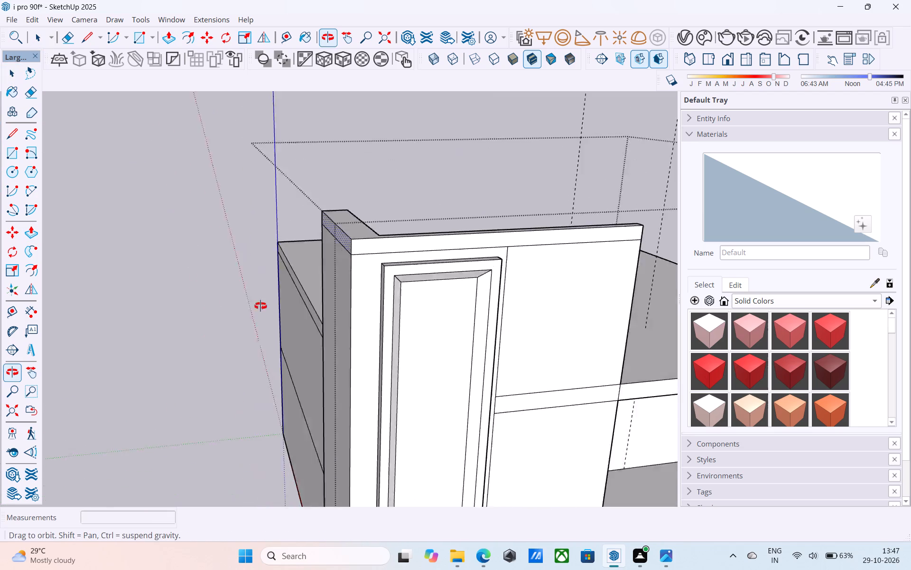
middle_drag(260, 306, 95, 356)
scroll(108, 353, down, 4)
middle_drag(308, 336, 439, 226)
scroll(450, 241, down, 4)
middle_drag(458, 262, 446, 264)
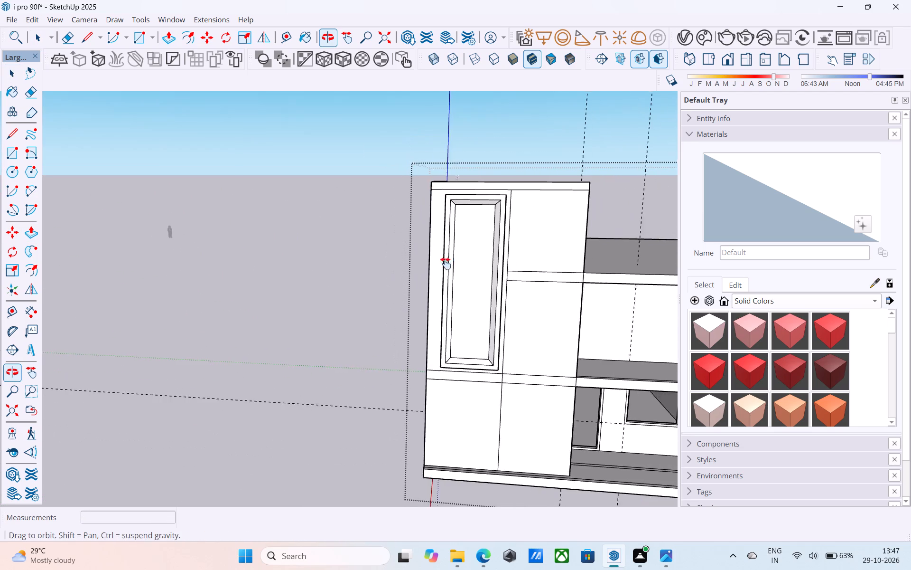
middle_drag(446, 264, 398, 268)
scroll(400, 272, down, 3)
middle_drag(427, 316, 421, 320)
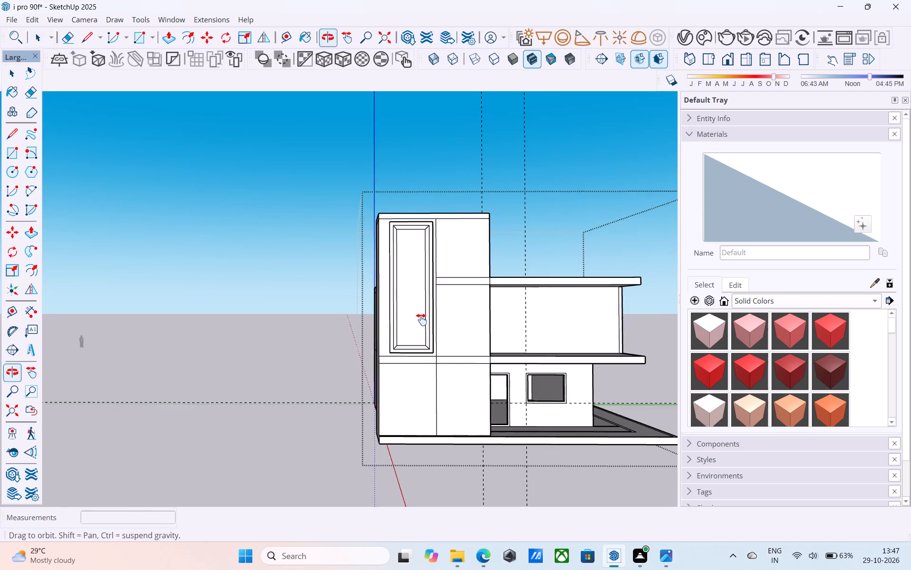
middle_drag(421, 320, 354, 400)
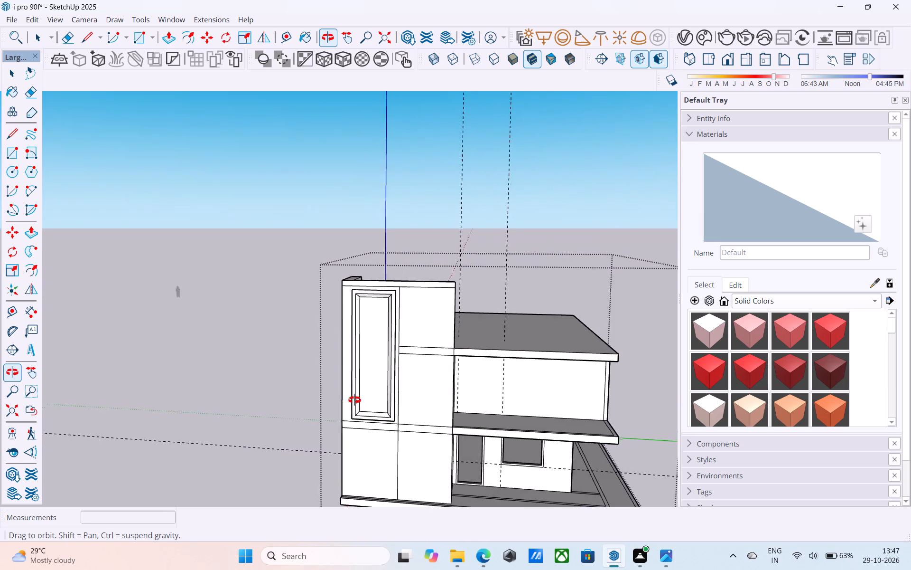
Examine the tower's beveled panel and its surrounding wall from the front, from below and close up.
middle_drag(354, 400, 311, 405)
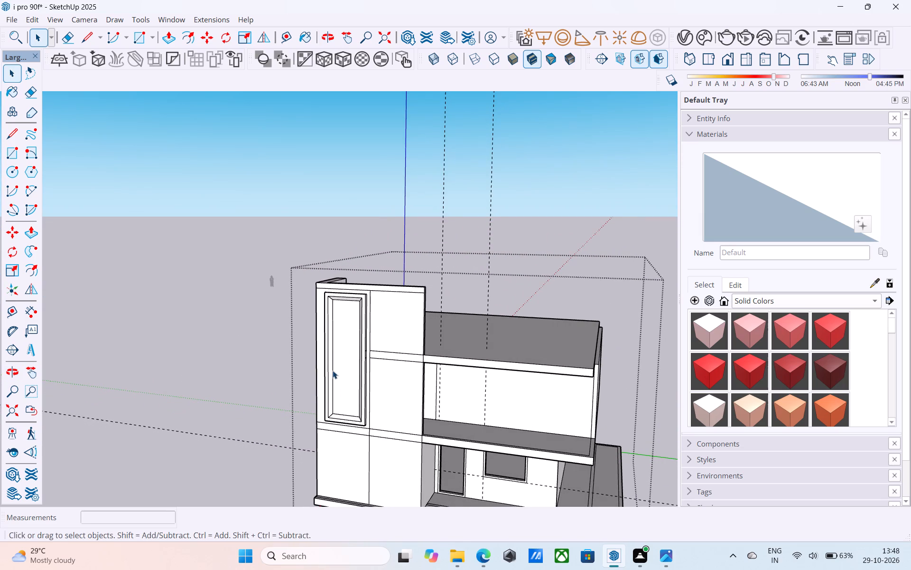
scroll(335, 369, up, 5)
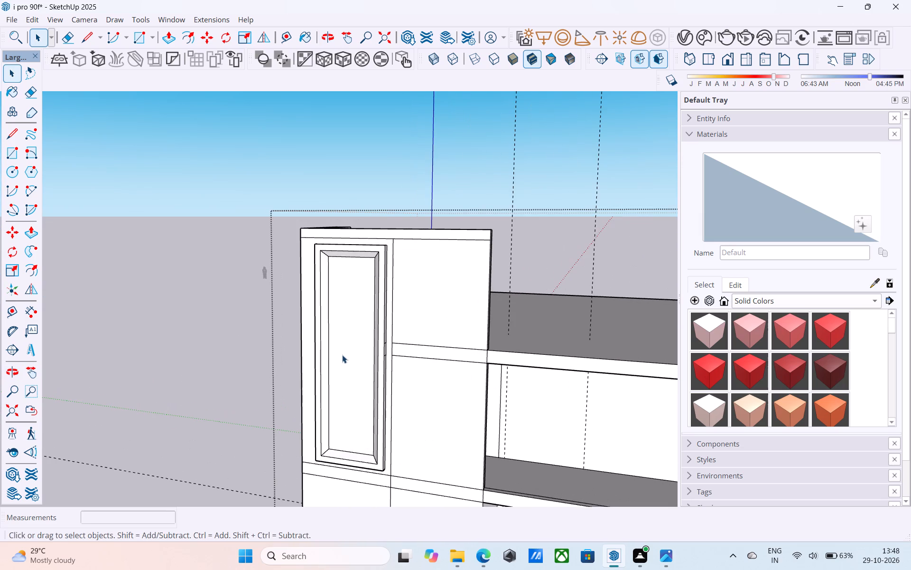
scroll(342, 355, down, 6)
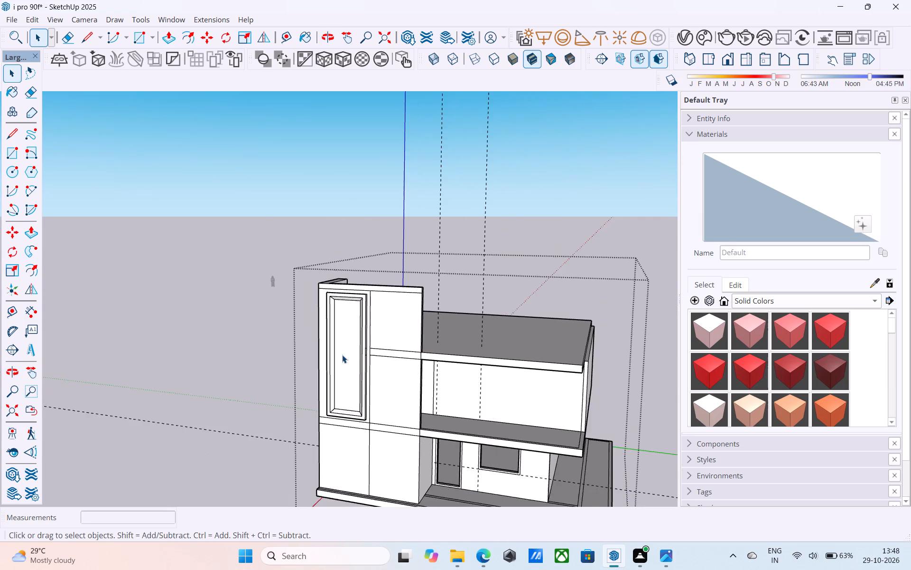
middle_drag(342, 355, 470, 187)
scroll(366, 266, up, 6)
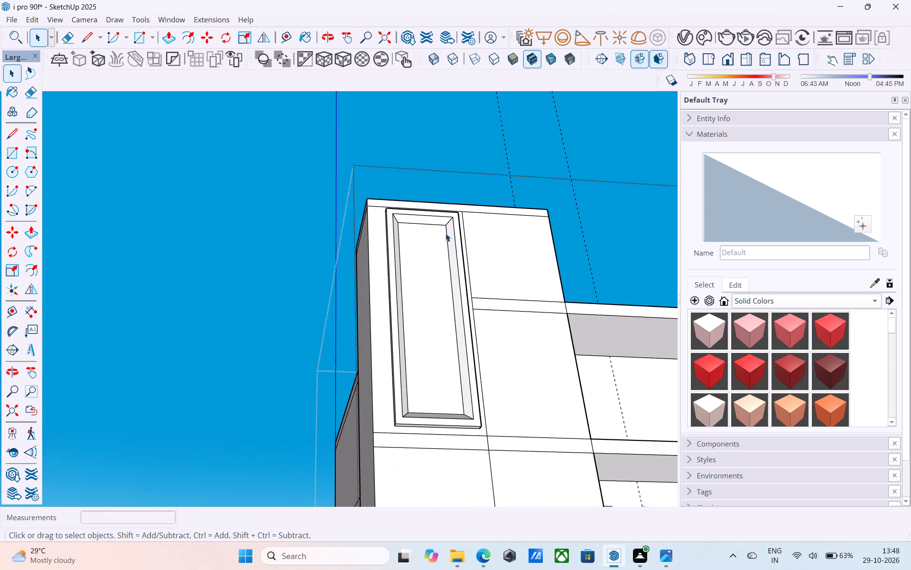
scroll(444, 226, up, 15)
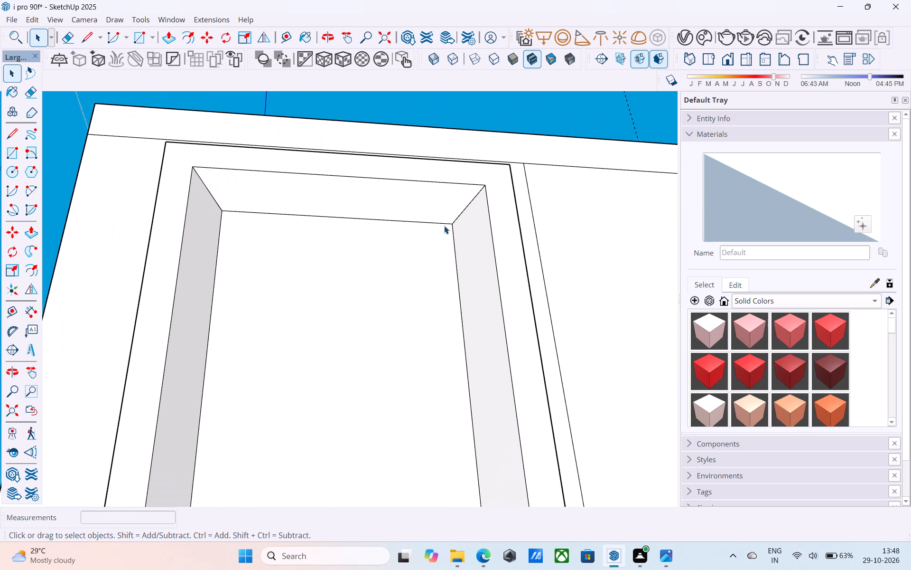
scroll(444, 226, down, 5)
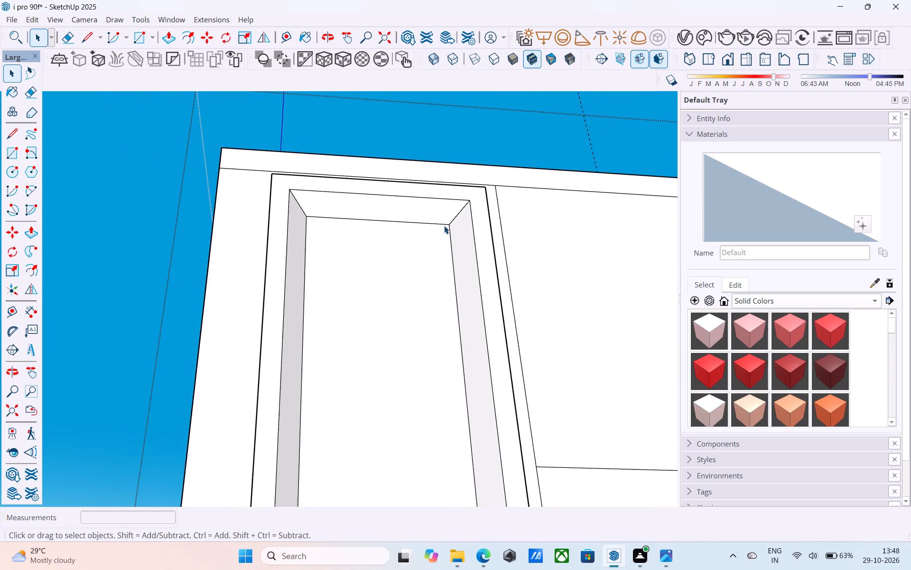
scroll(444, 226, down, 4)
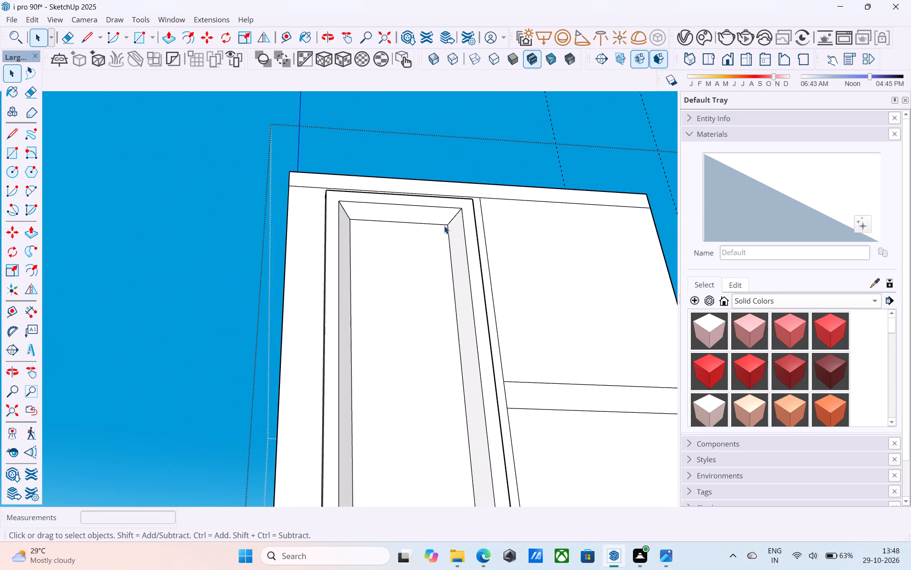
scroll(444, 226, down, 4)
middle_drag(444, 226, 456, 283)
middle_drag(410, 319, 441, 313)
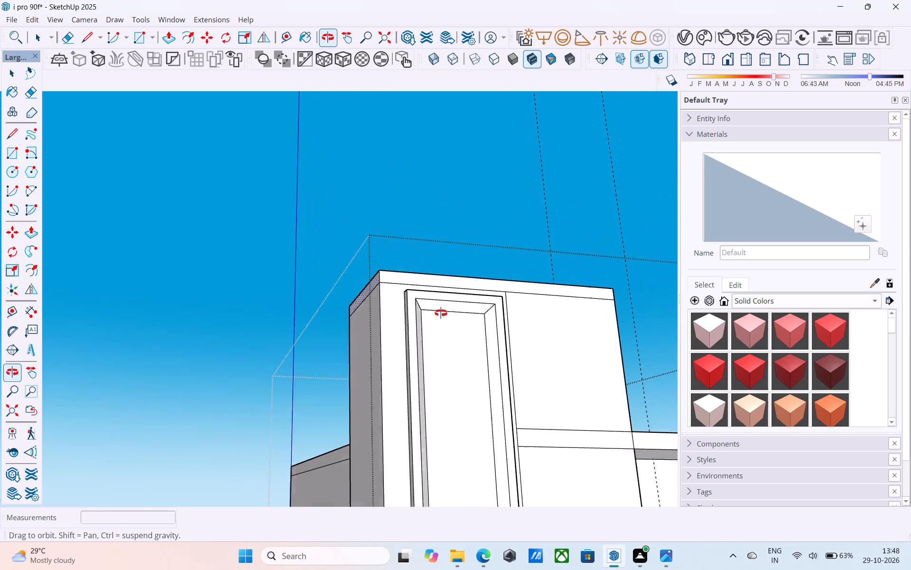
middle_drag(441, 313, 442, 313)
Draw a short vertical line from the beveled panel's outer top corner up to the lower edge of the tower's top band.
scroll(404, 304, up, 8)
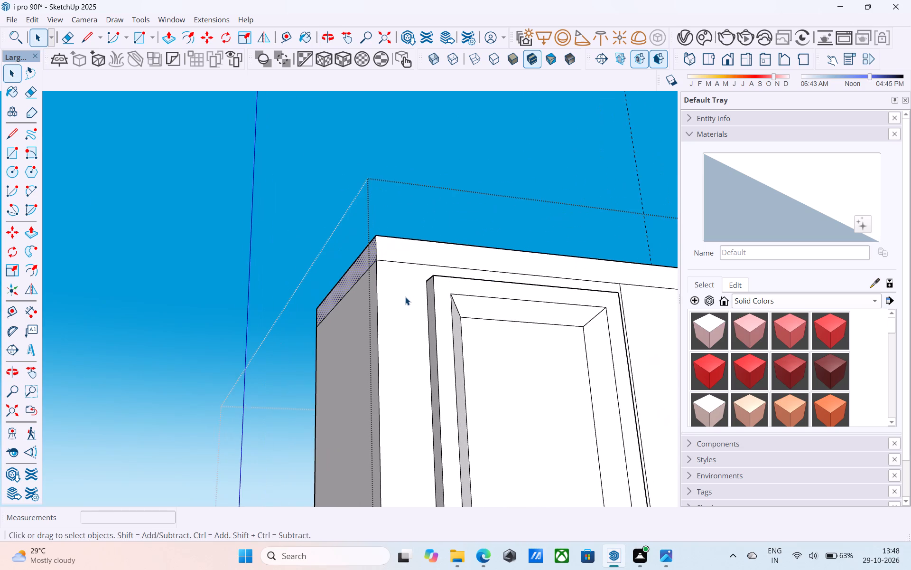
scroll(405, 297, up, 2)
key(l)
scroll(416, 282, up, 5)
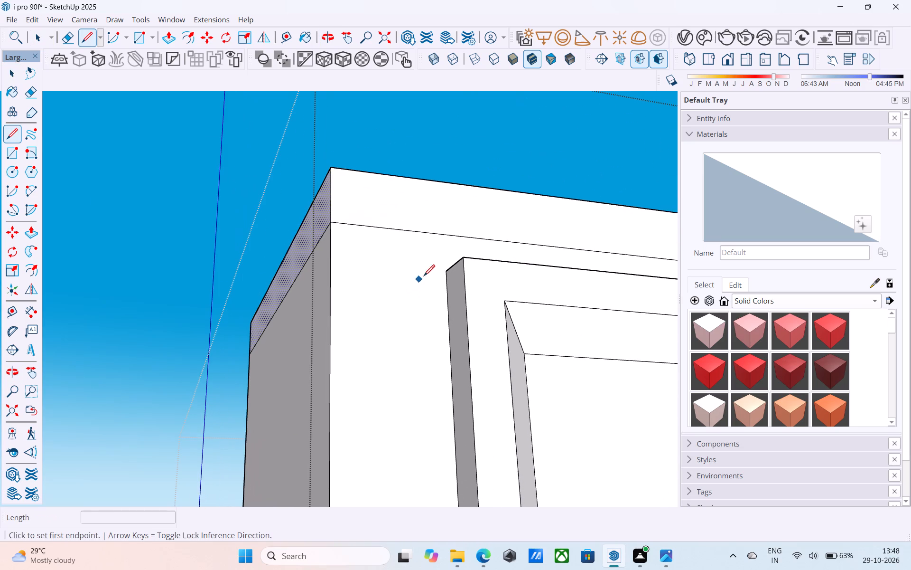
click(446, 270)
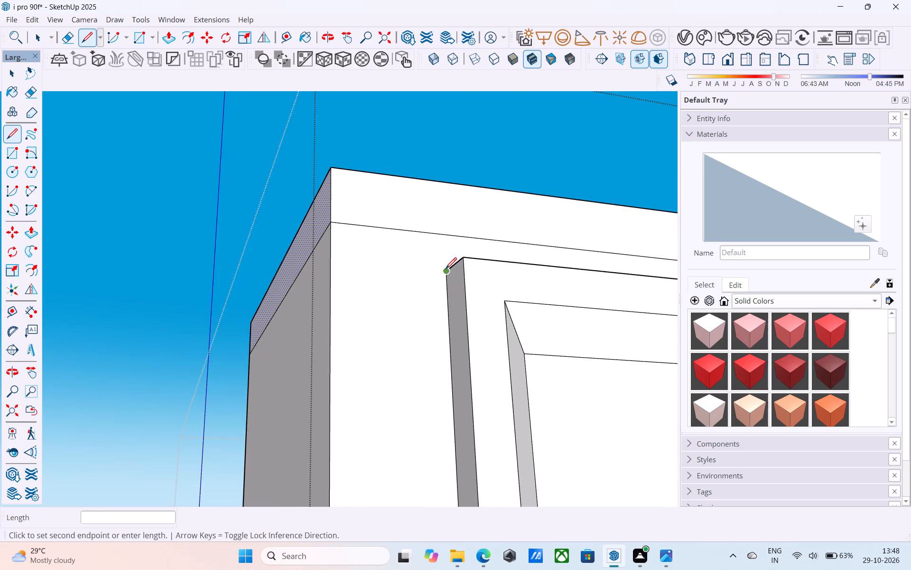
click(445, 234)
key(space)
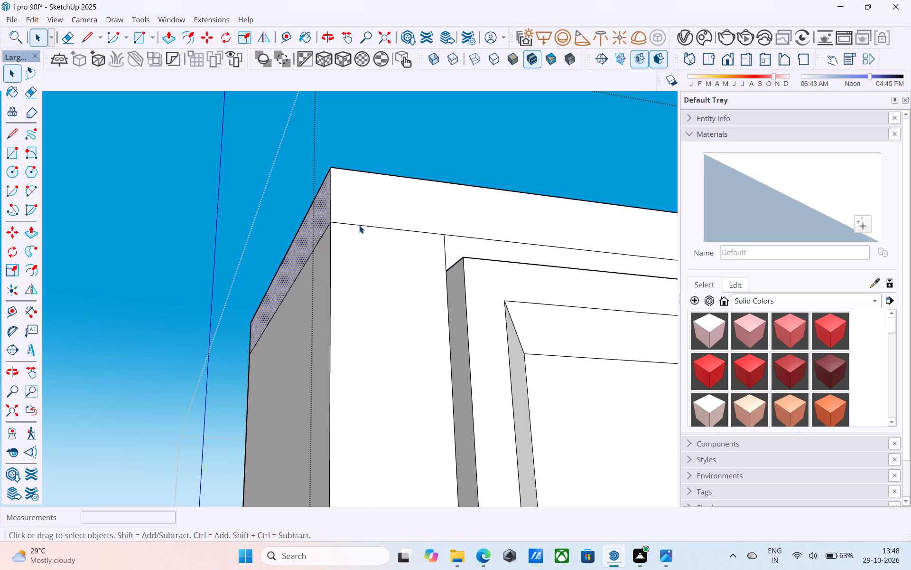
Copy the short band edge beside the panel 19' 3" down to the floor-level line, dividing the distance into 24 equal spaces.
click(359, 225)
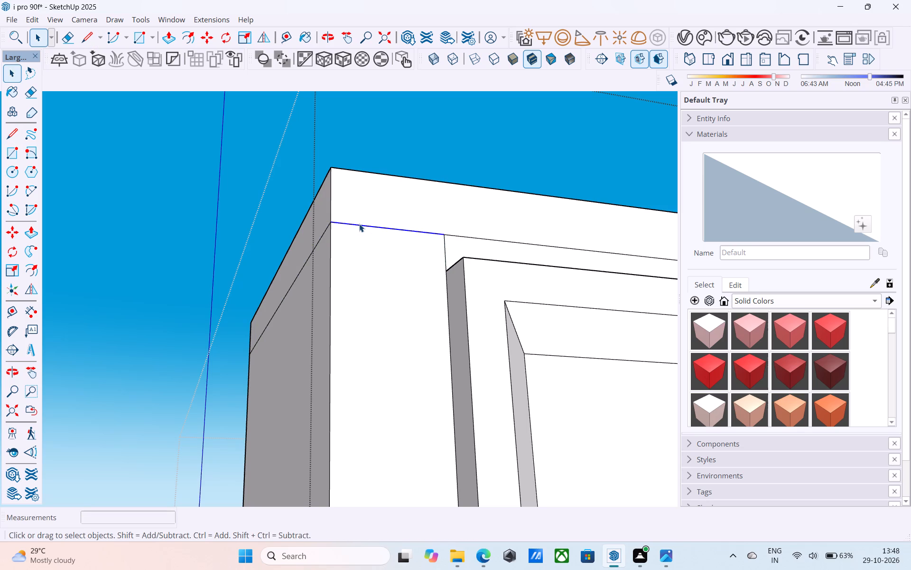
key(m)
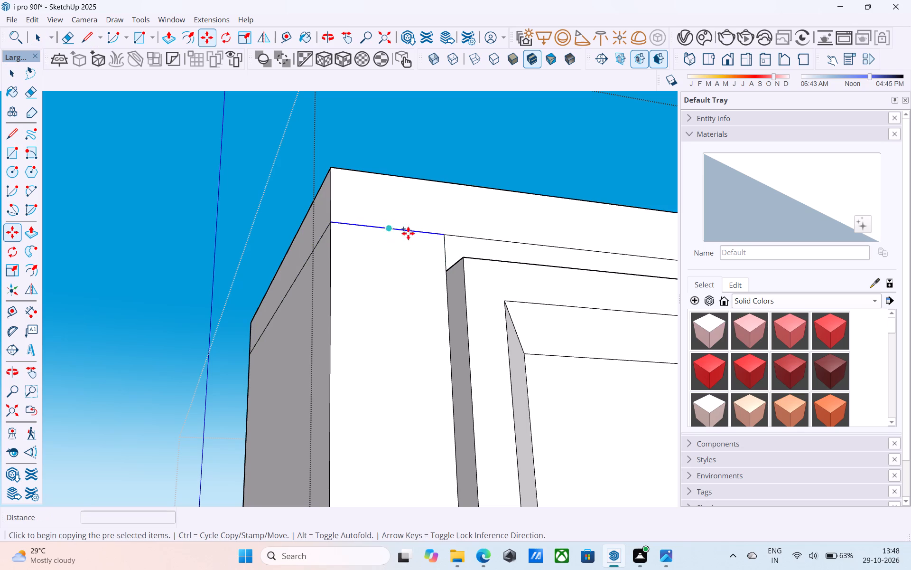
click(442, 234)
scroll(438, 212, down, 6)
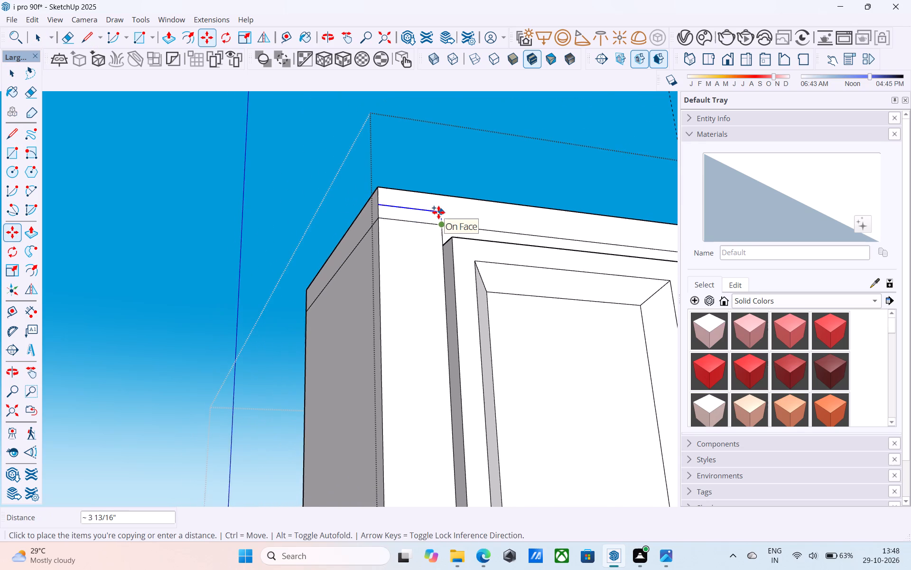
scroll(438, 212, down, 20)
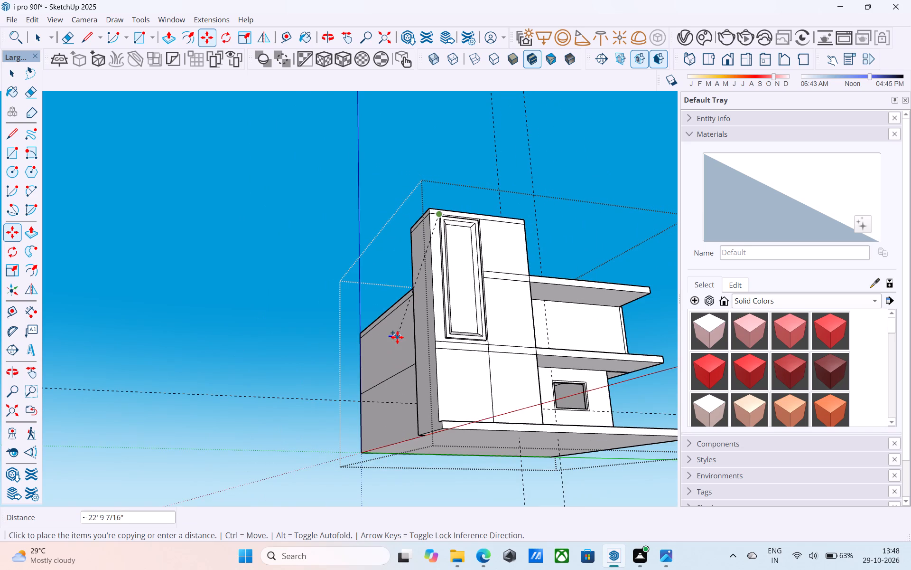
middle_drag(393, 332, 377, 326)
scroll(377, 328, up, 7)
scroll(506, 341, up, 5)
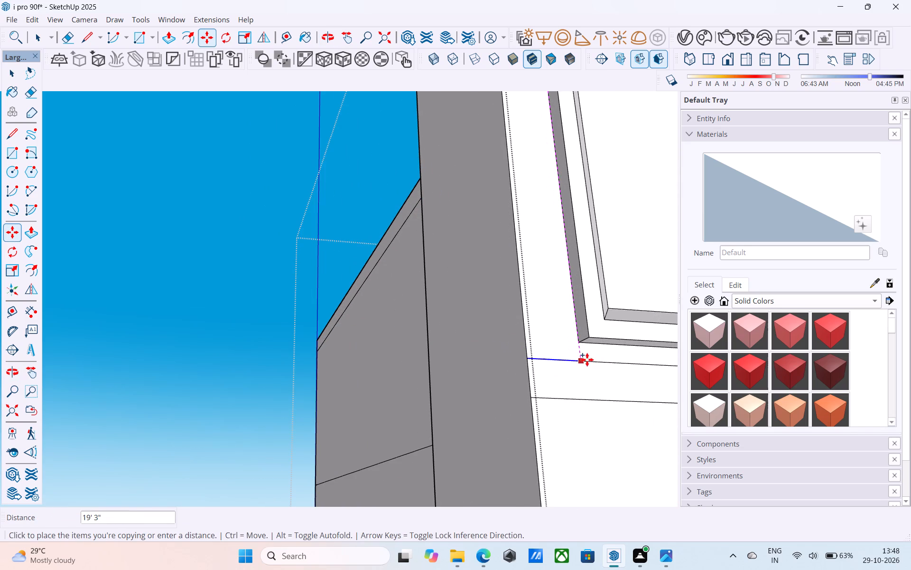
click(587, 360)
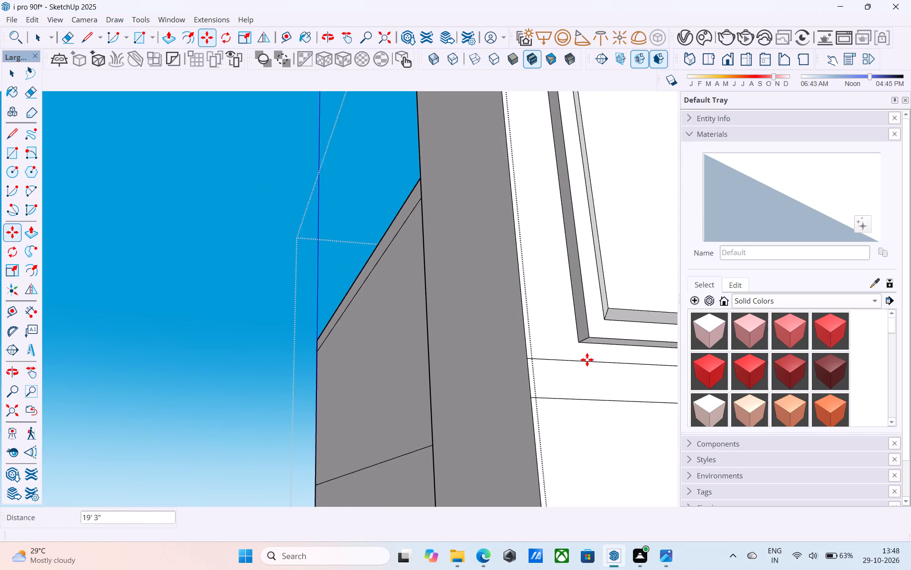
key(slash)
text(24)
key(Return)
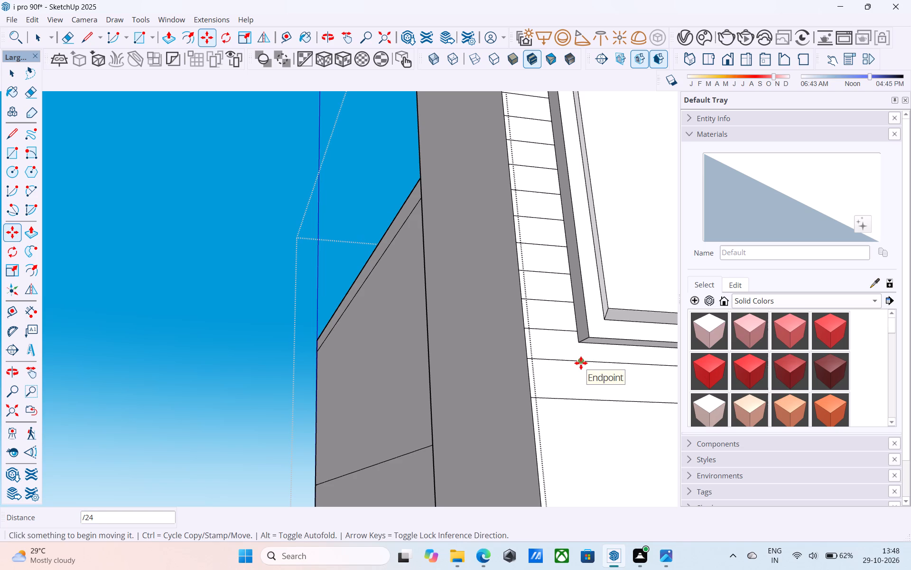
Inspect the evenly spaced horizontal lines beside the beveled panel and the rest of the tower's front.
scroll(577, 366, down, 3)
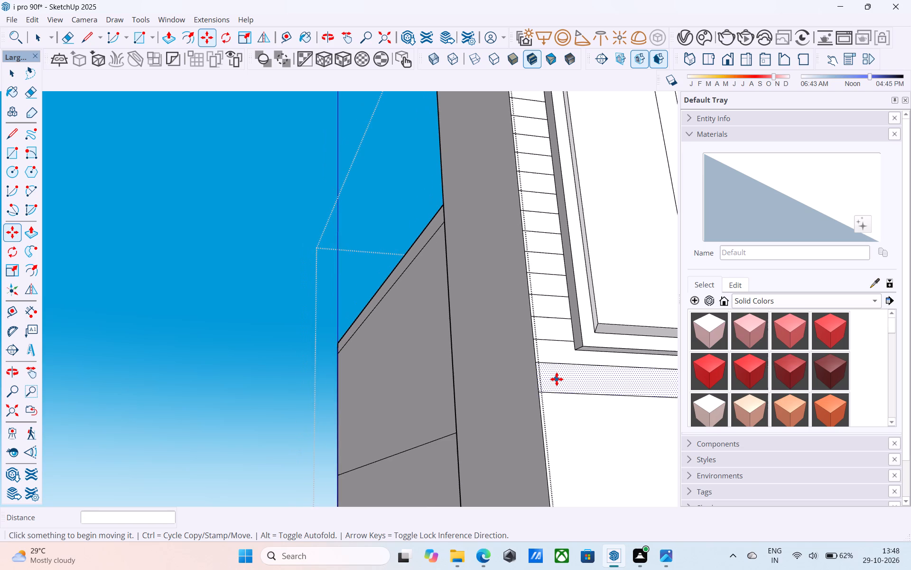
scroll(557, 379, down, 4)
scroll(517, 383, down, 4)
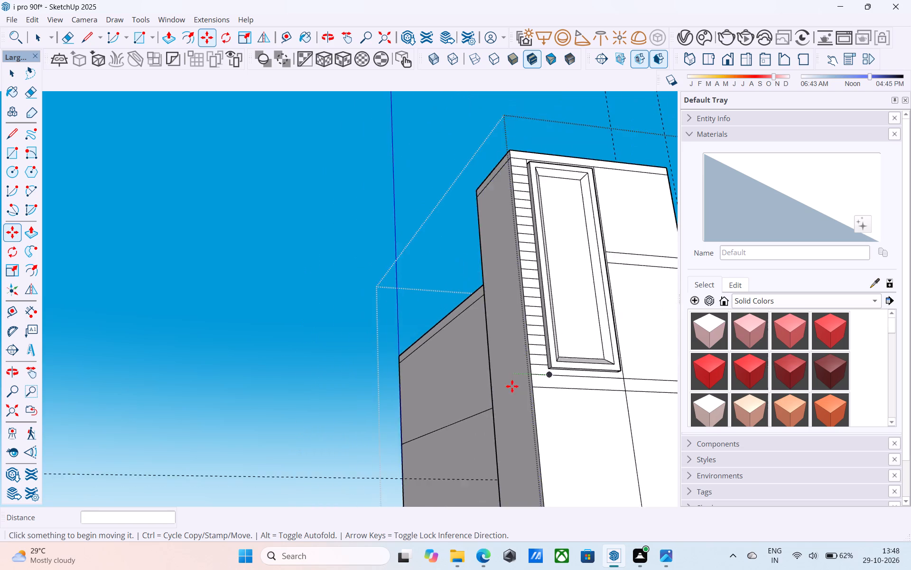
scroll(512, 386, down, 2)
middle_drag(509, 388, 459, 467)
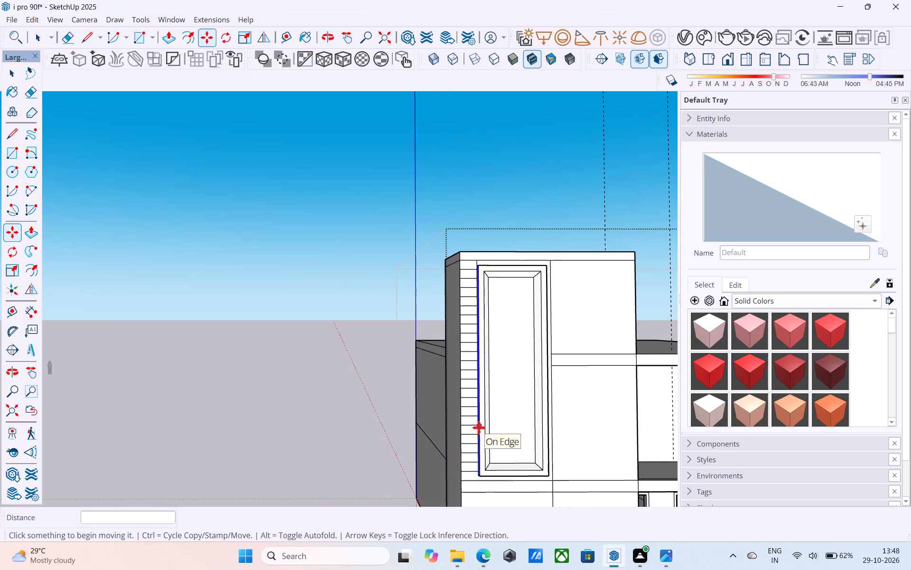
scroll(479, 427, up, 1)
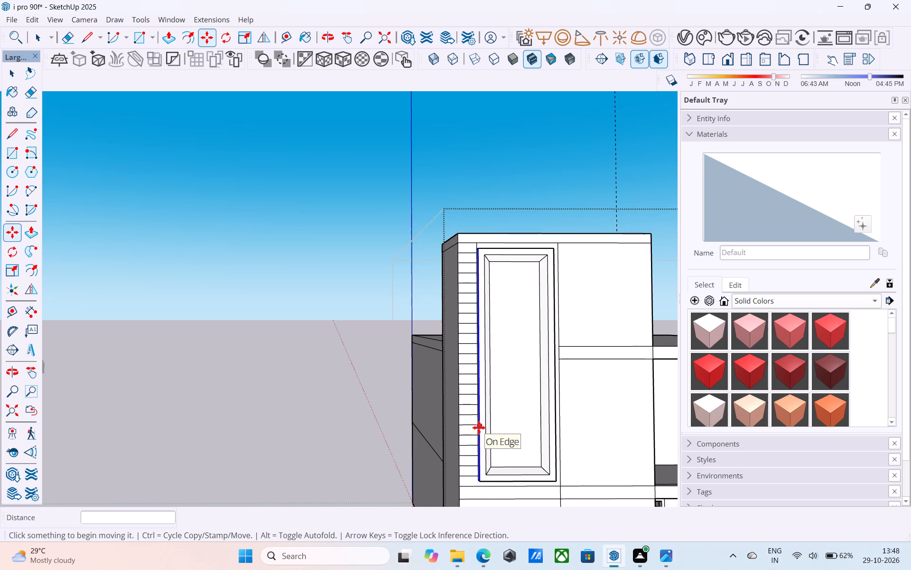
scroll(479, 427, down, 2)
middle_drag(479, 427, 484, 407)
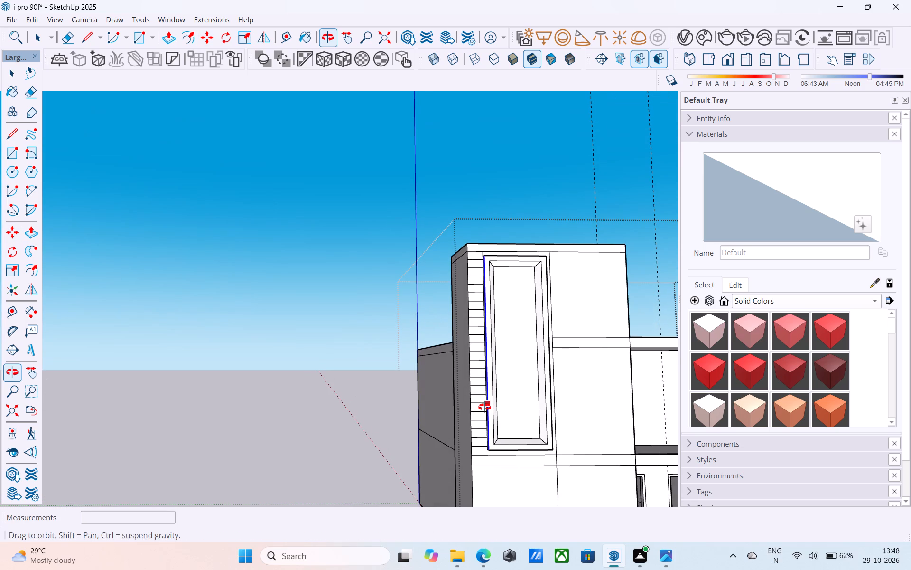
middle_drag(484, 407, 484, 425)
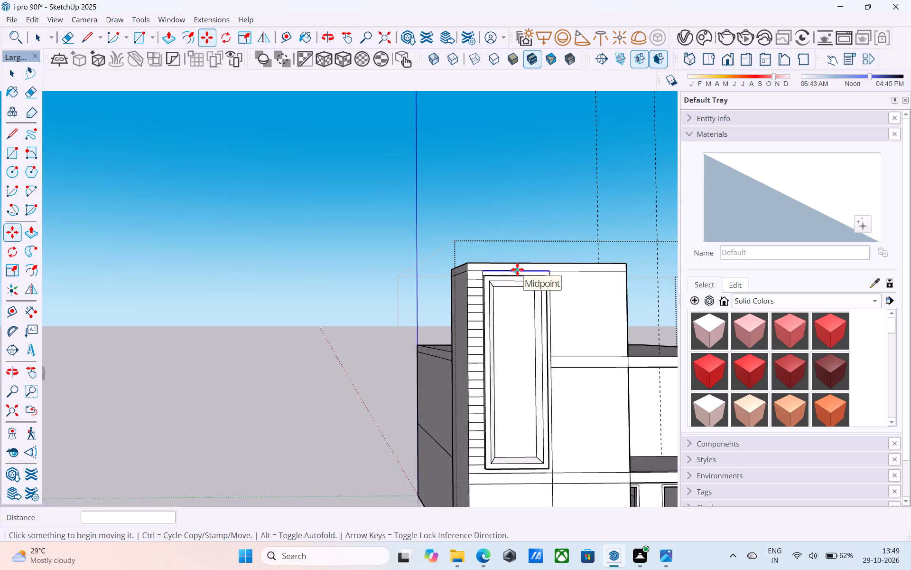
middle_drag(493, 262, 472, 266)
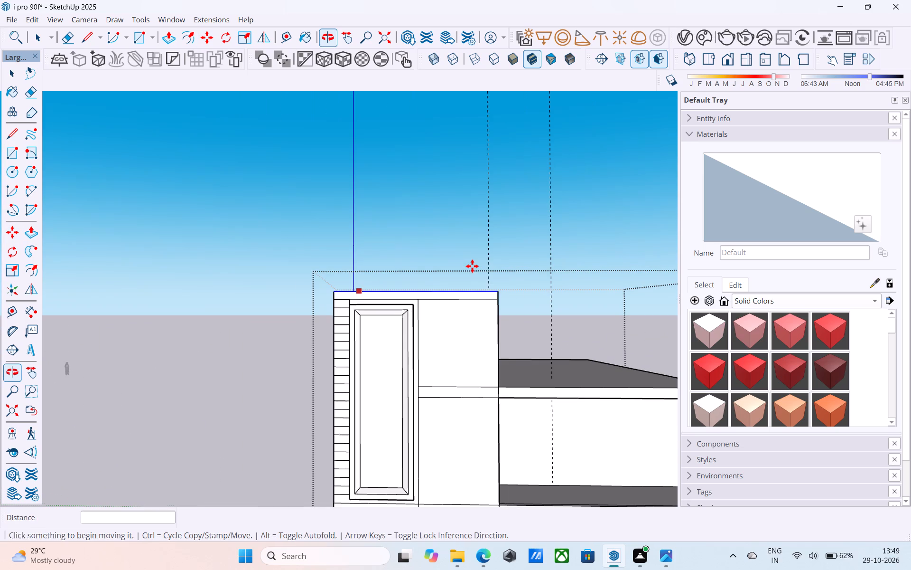
scroll(435, 269, down, 1)
middle_drag(419, 262, 414, 258)
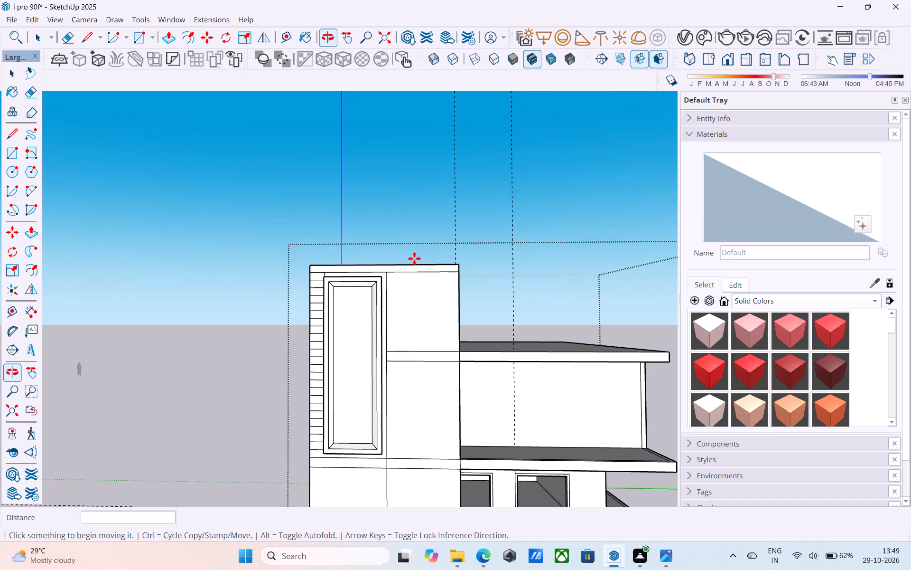
scroll(405, 283, up, 3)
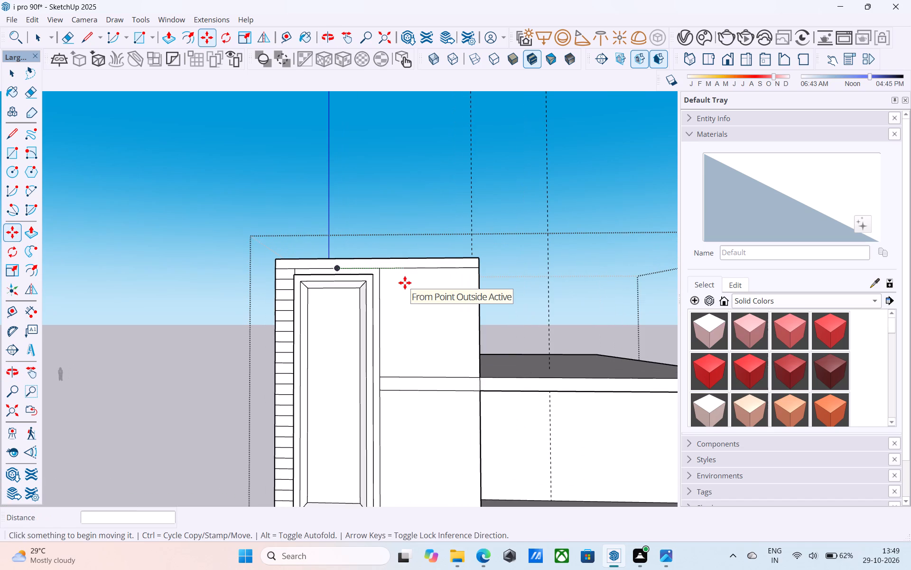
Draw a 9" vertical line across the tower's top band, continuing the wall line beside the panel up to the top edge.
key(space)
scroll(405, 283, down, 5)
middle_drag(405, 283, 399, 288)
scroll(399, 288, up, 6)
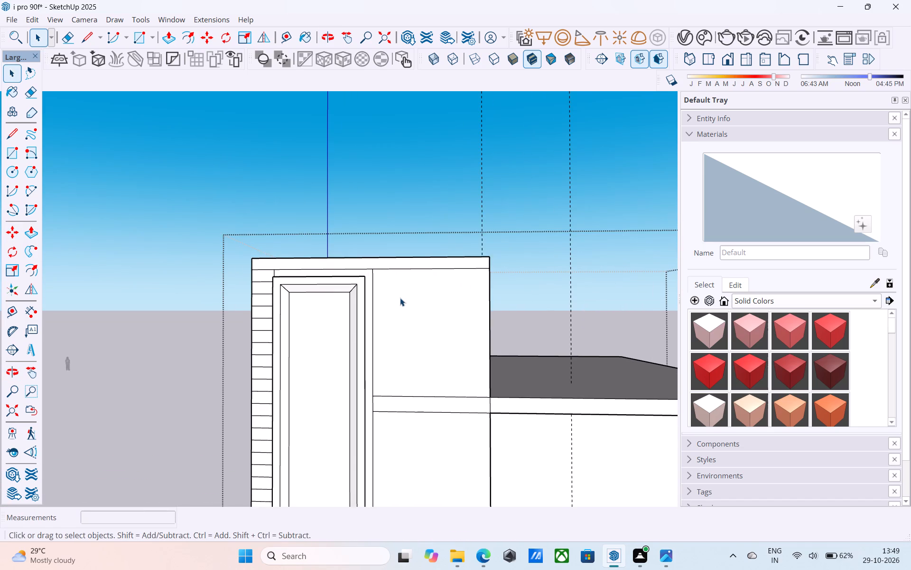
scroll(400, 298, up, 4)
middle_drag(393, 255, 394, 256)
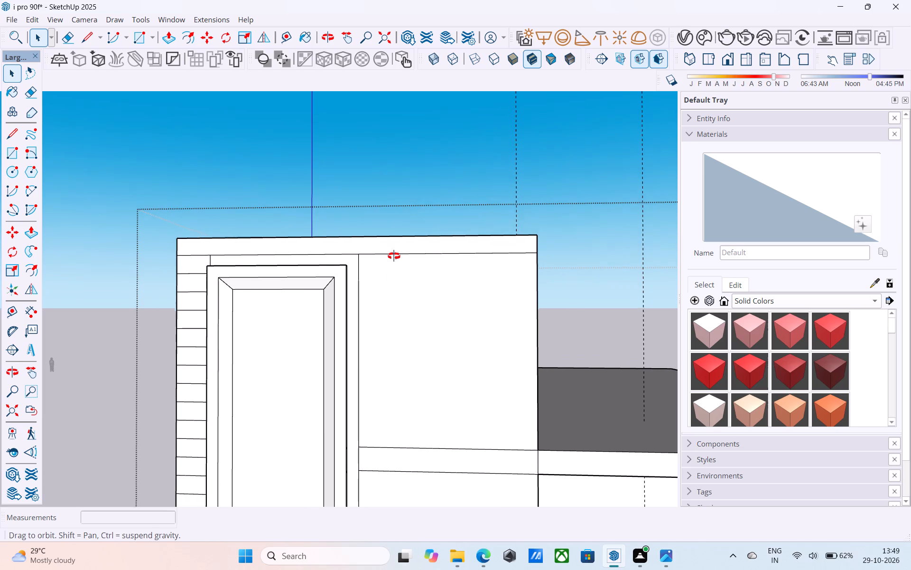
middle_drag(394, 256, 394, 283)
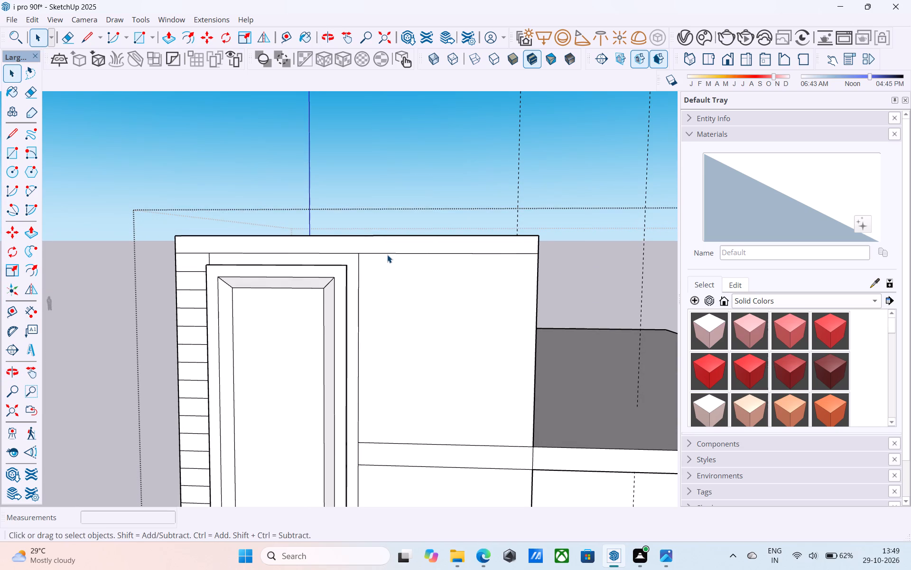
key(l)
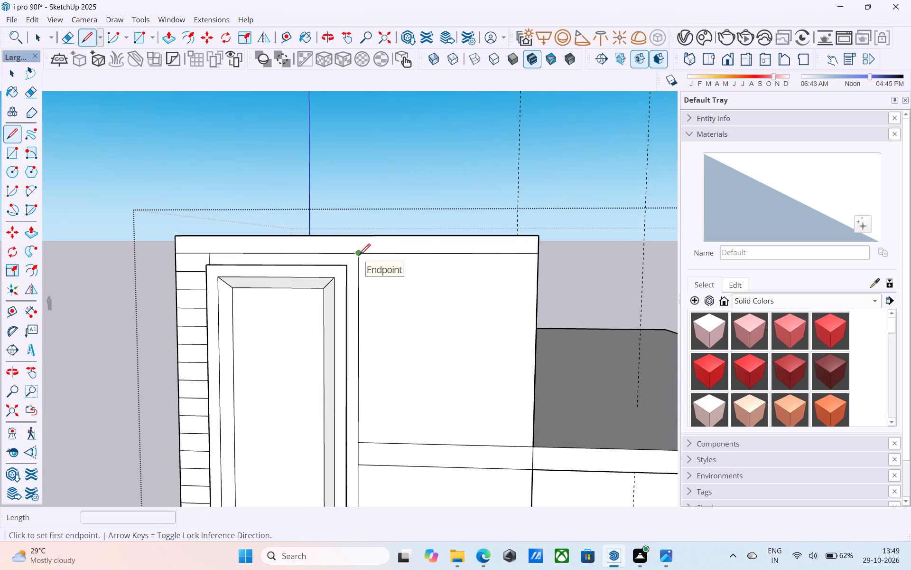
click(359, 256)
click(359, 234)
key(space)
Copy the 9" vertical line 7' 6" along the tower's top band, dividing the distance into 16 equal spaces.
click(359, 247)
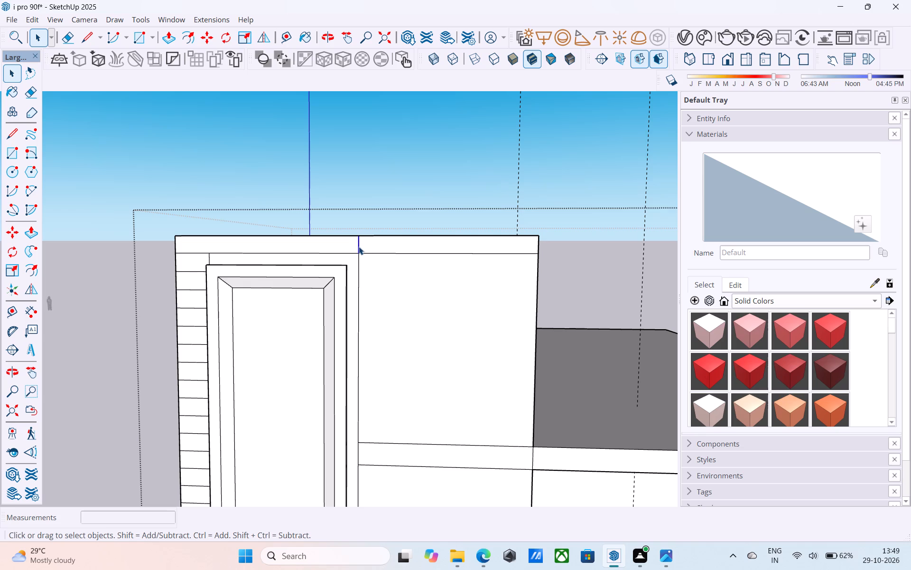
key(m)
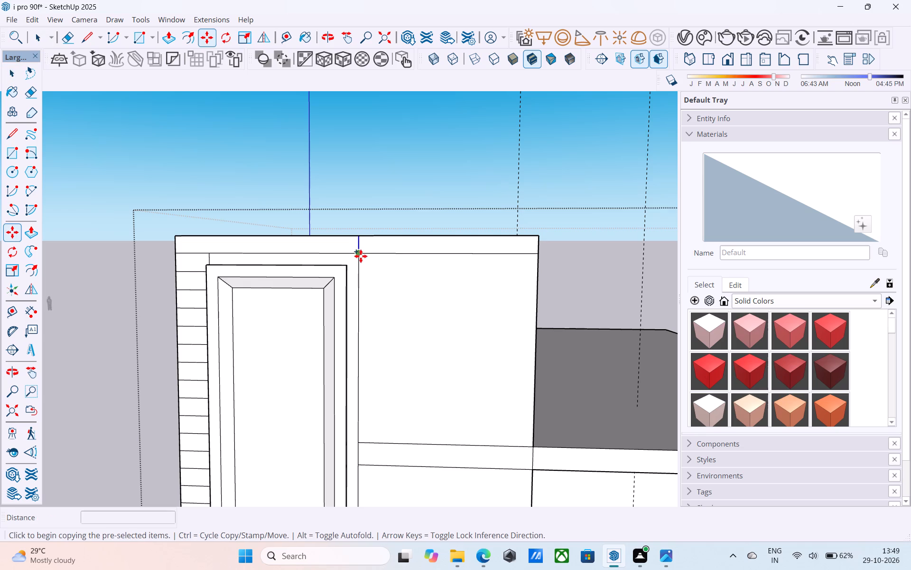
click(361, 256)
middle_drag(456, 252, 260, 294)
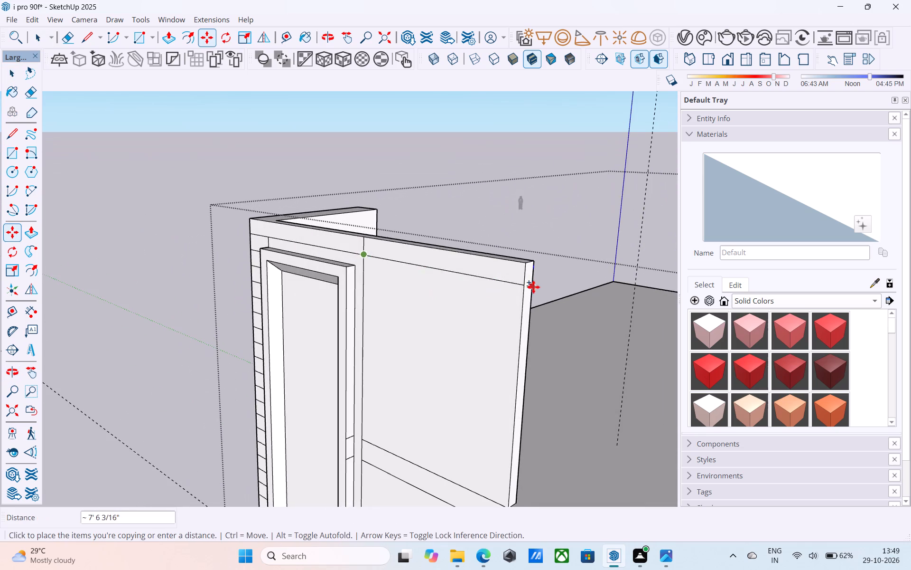
scroll(517, 288, up, 4)
click(527, 287)
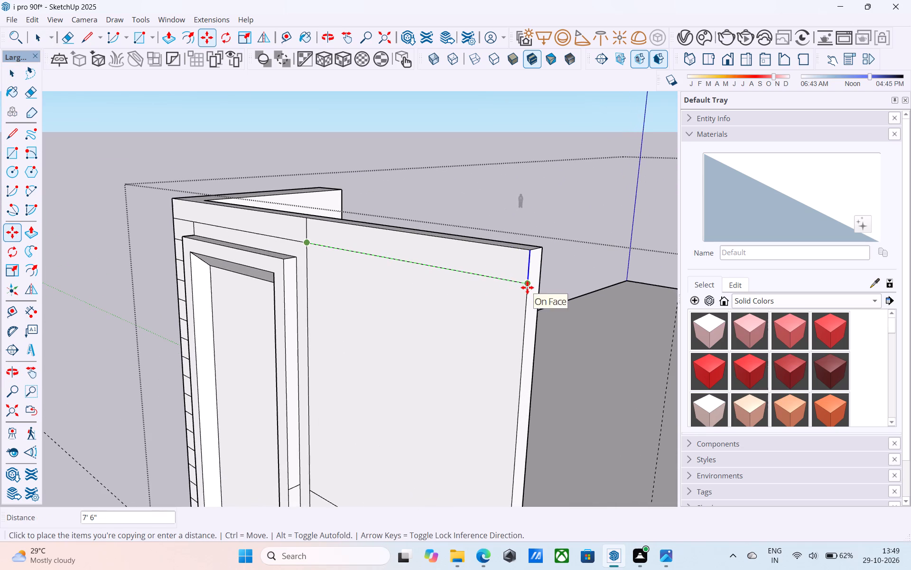
key(slash)
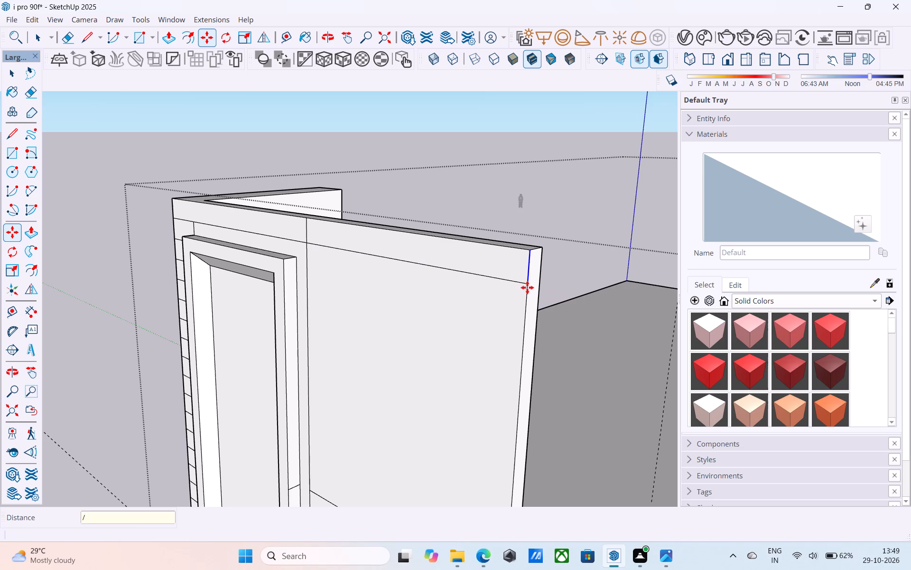
text(16)
key(Return)
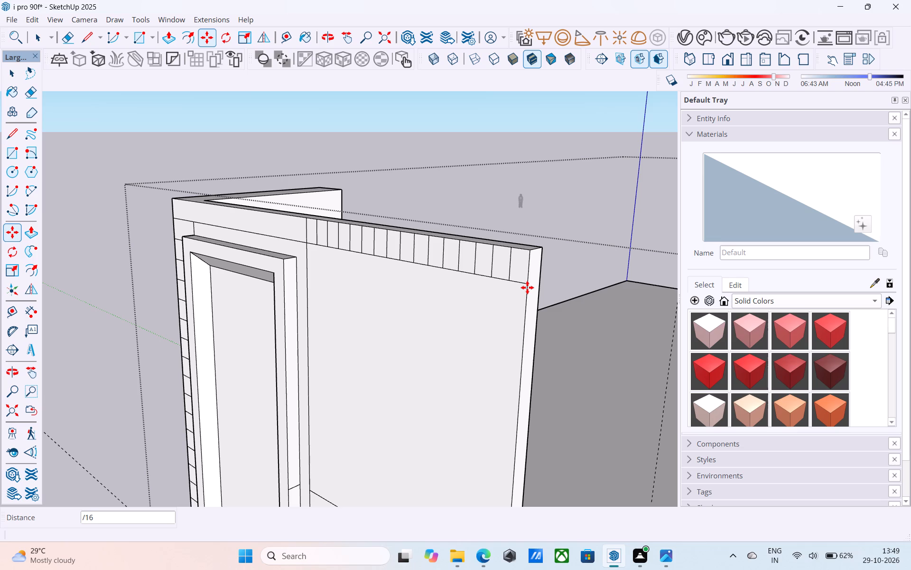
key(space)
Inspect the evenly spaced vertical lines along the tower's top band from above, below and the front.
scroll(519, 274, down, 5)
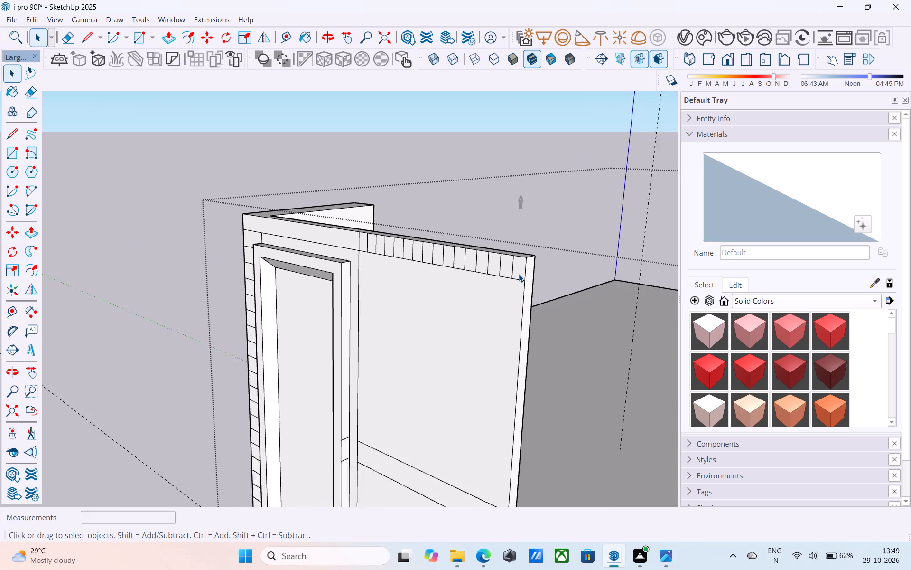
middle_drag(519, 274, 702, 337)
middle_drag(517, 235, 492, 235)
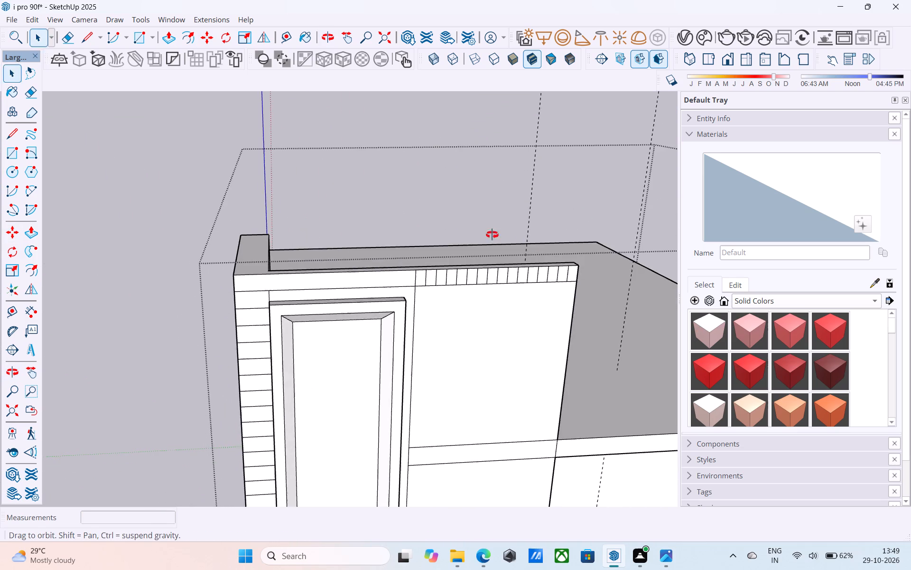
middle_drag(492, 235, 272, 216)
shift+middle_drag(579, 320, 502, 305)
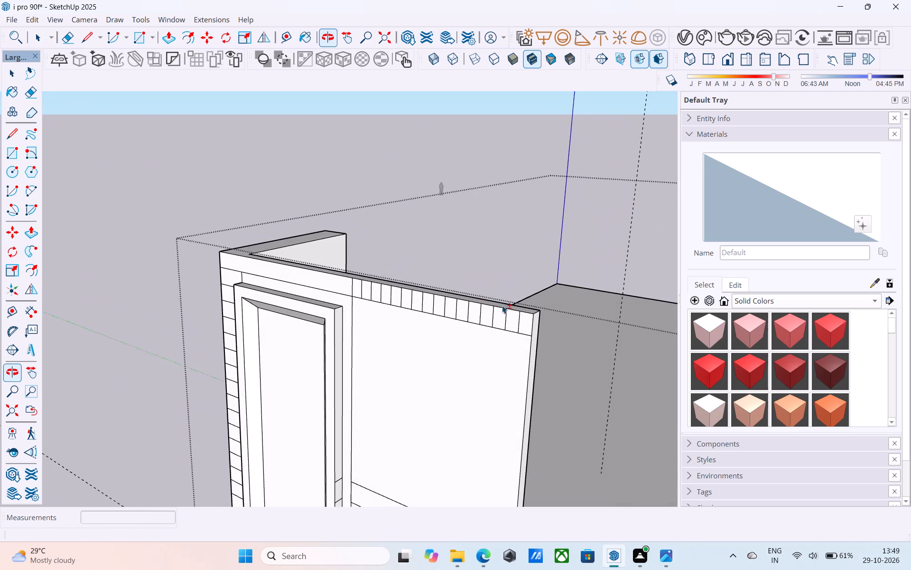
shift+middle_drag(495, 347, 444, 342)
scroll(309, 298, up, 12)
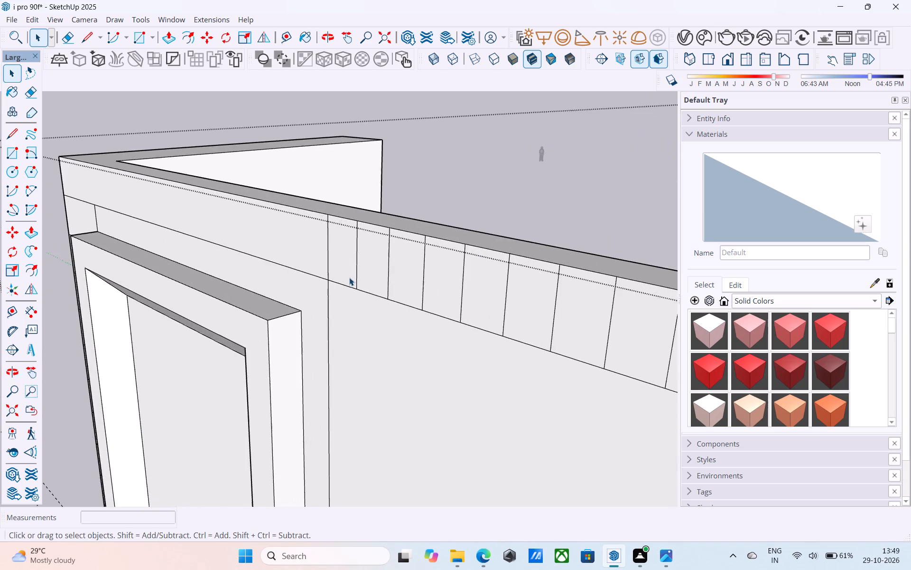
shift+middle_drag(349, 277, 317, 194)
scroll(317, 195, down, 3)
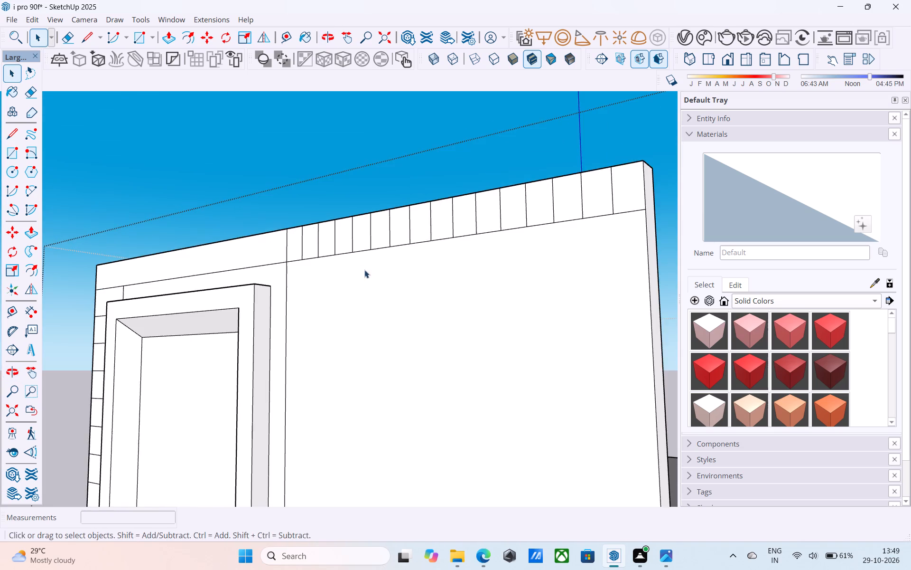
middle_drag(354, 284, 315, 357)
shift+middle_drag(325, 347, 392, 338)
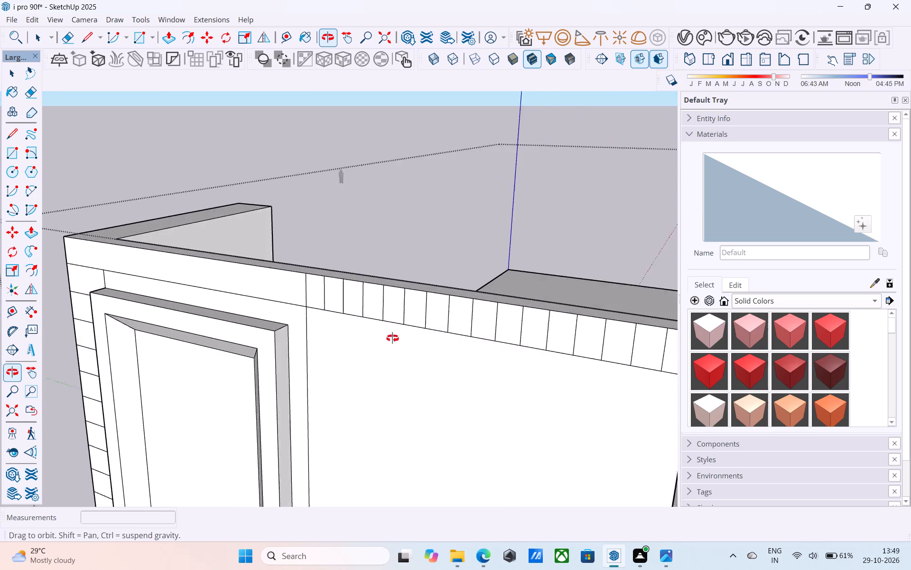
shift+middle_drag(392, 338, 394, 340)
scroll(370, 319, up, 1)
scroll(364, 317, down, 1)
shift+middle_drag(359, 313, 341, 300)
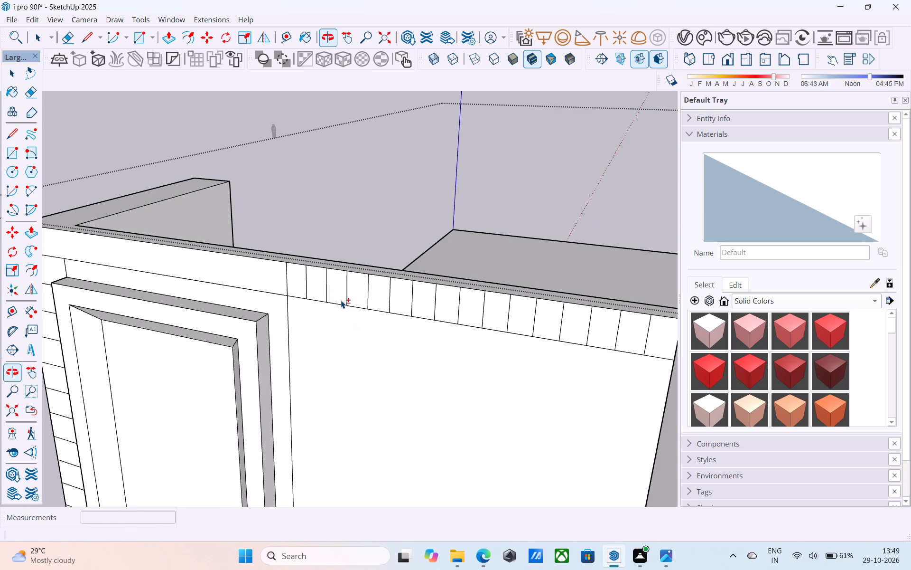
Push/Pull every second divided face of the top band outward by 1', starting with the one nearest the beveled panel.
click(304, 286)
key(p)
click(304, 286)
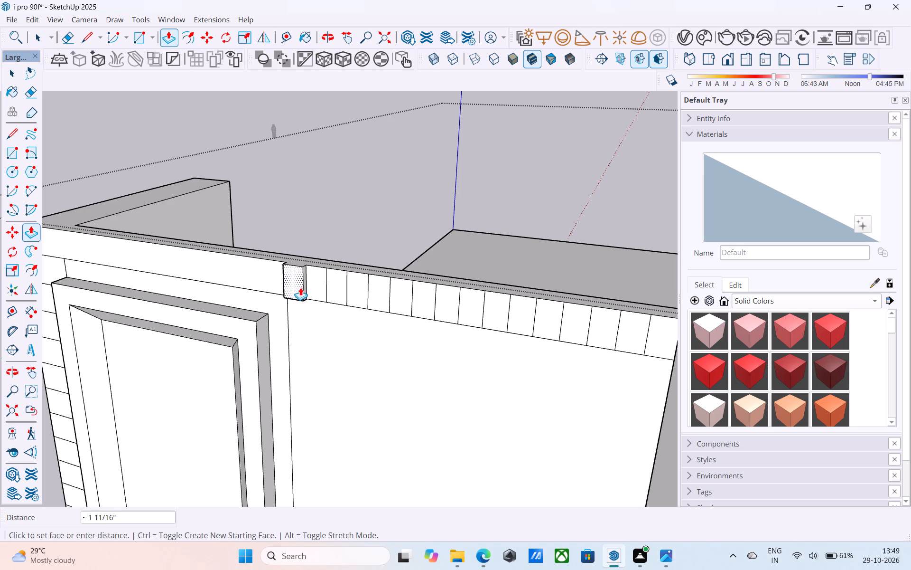
text(1')
key(Return)
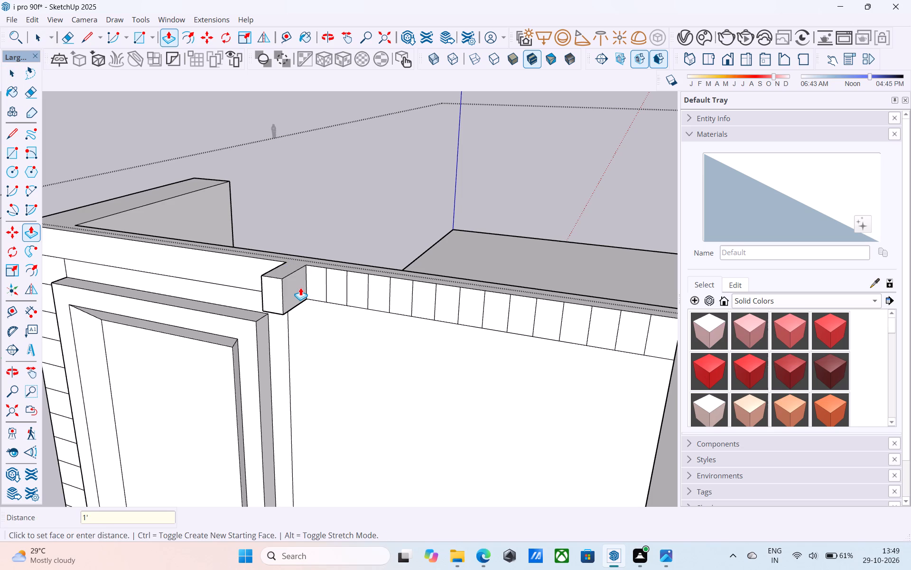
double_click(331, 284)
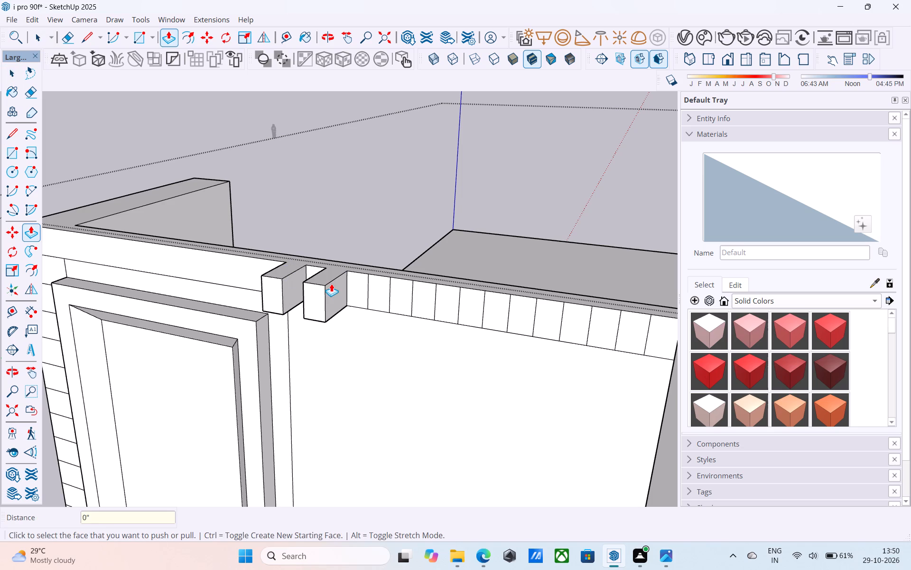
double_click(382, 292)
double_click(427, 298)
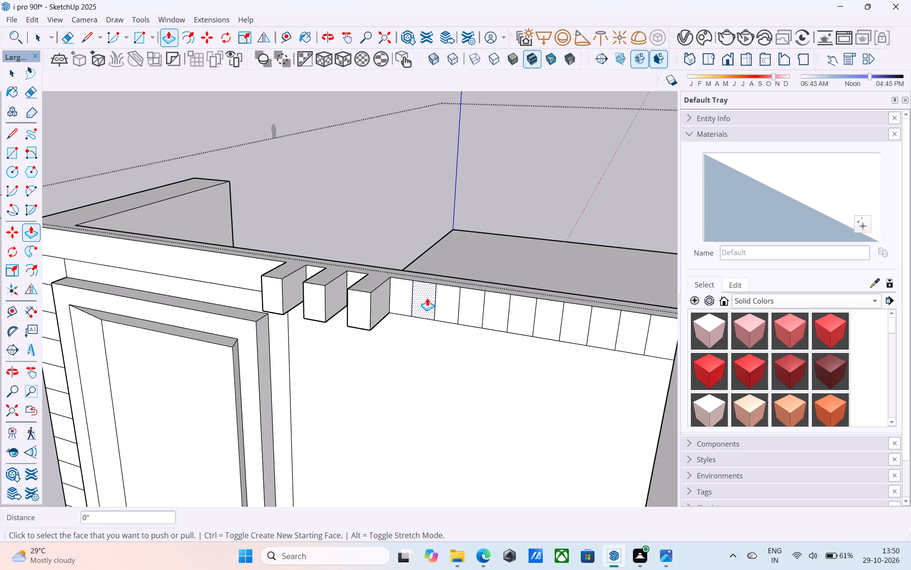
double_click(469, 302)
double_click(511, 312)
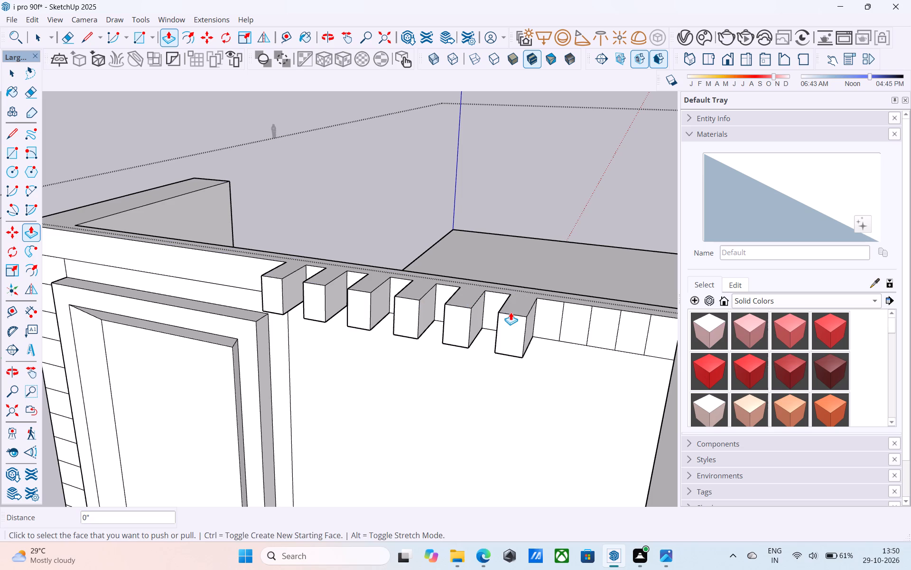
double_click(571, 320)
double_click(626, 329)
Inspect the row of projecting blocks along the tower's top band from the front and below.
scroll(511, 314, down, 5)
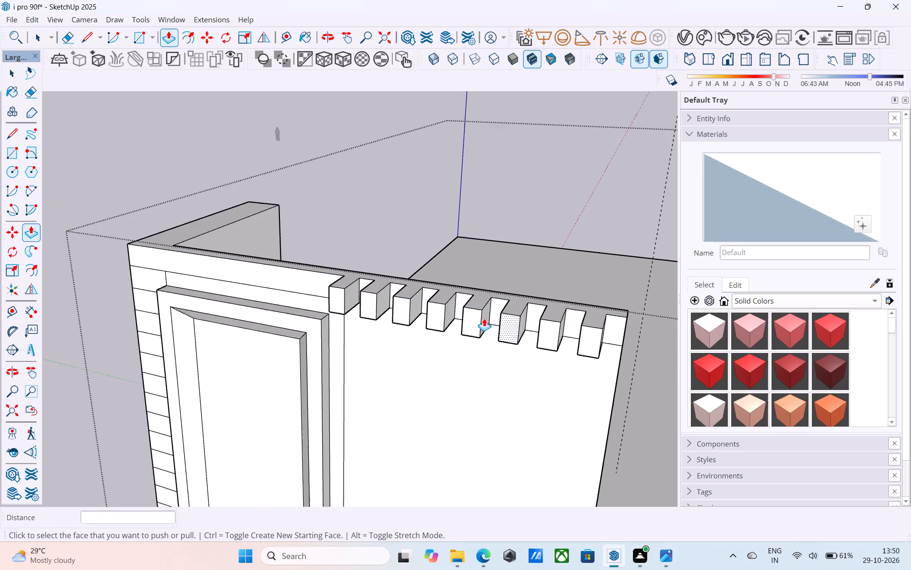
scroll(473, 317, down, 5)
middle_drag(476, 346, 543, 188)
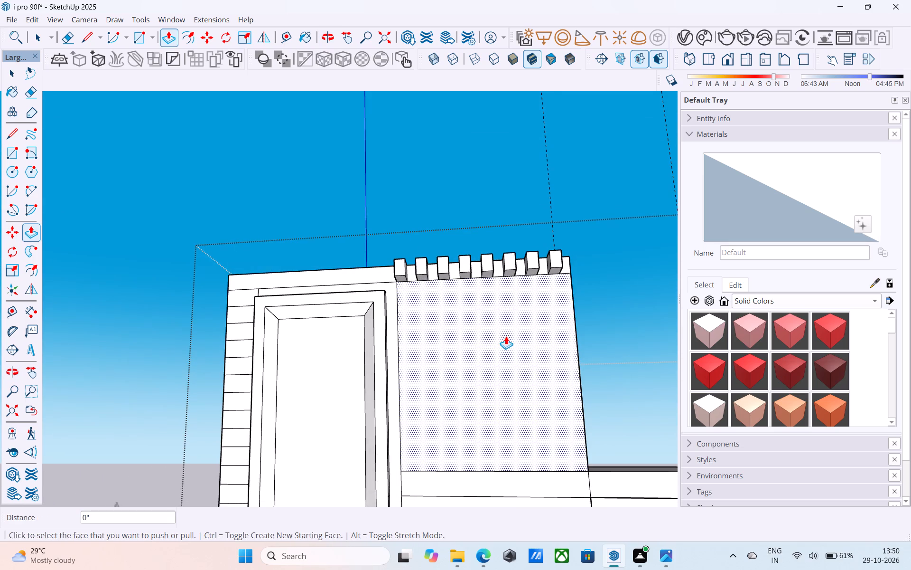
middle_drag(506, 336, 527, 377)
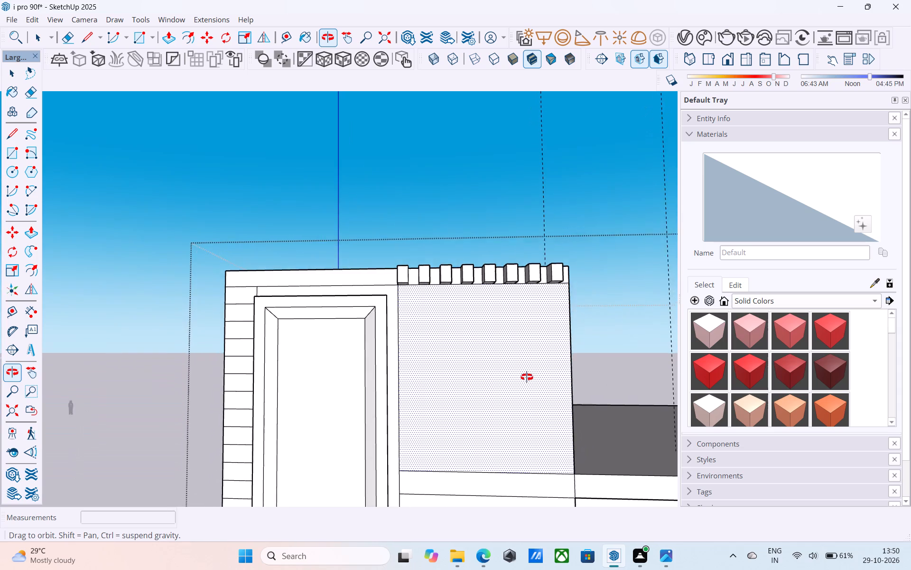
middle_drag(527, 377, 512, 355)
scroll(463, 302, down, 5)
middle_drag(454, 395, 446, 437)
scroll(411, 378, down, 6)
scroll(411, 369, up, 5)
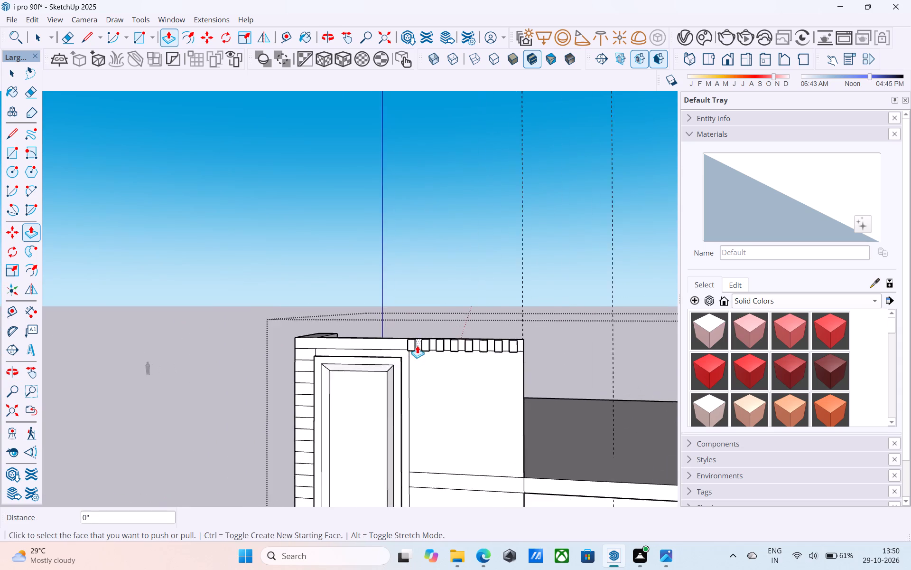
Copy the lower front edge of the block nearest the beveled panel 3" back across its underside.
scroll(417, 345, up, 4)
middle_drag(412, 380, 390, 221)
scroll(367, 332, up, 5)
scroll(529, 302, up, 5)
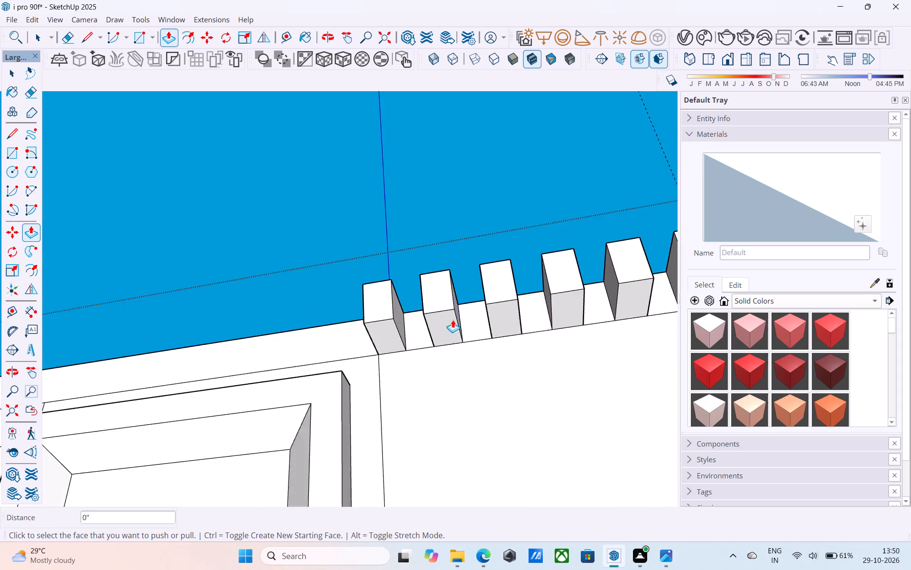
scroll(453, 320, up, 11)
key(space)
key(l)
key(space)
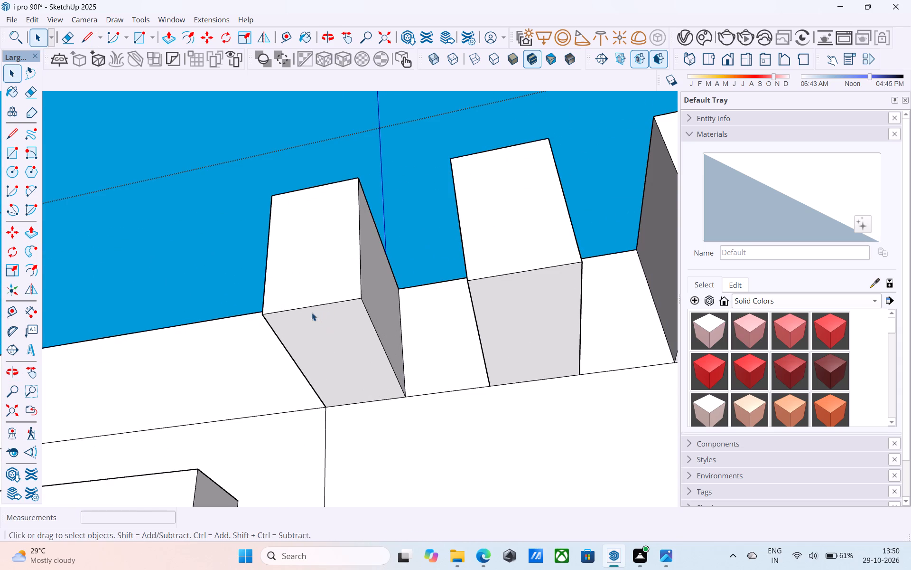
click(311, 307)
key(m)
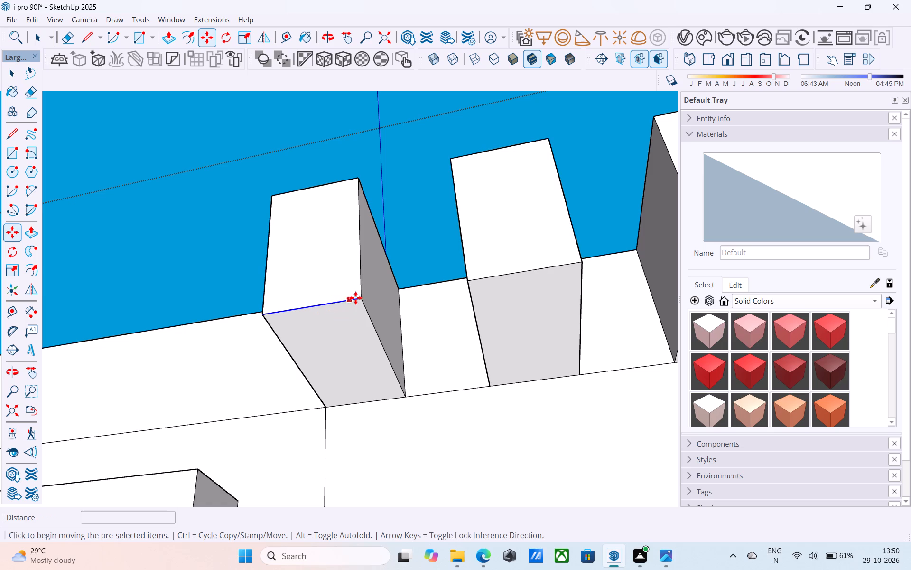
click(356, 298)
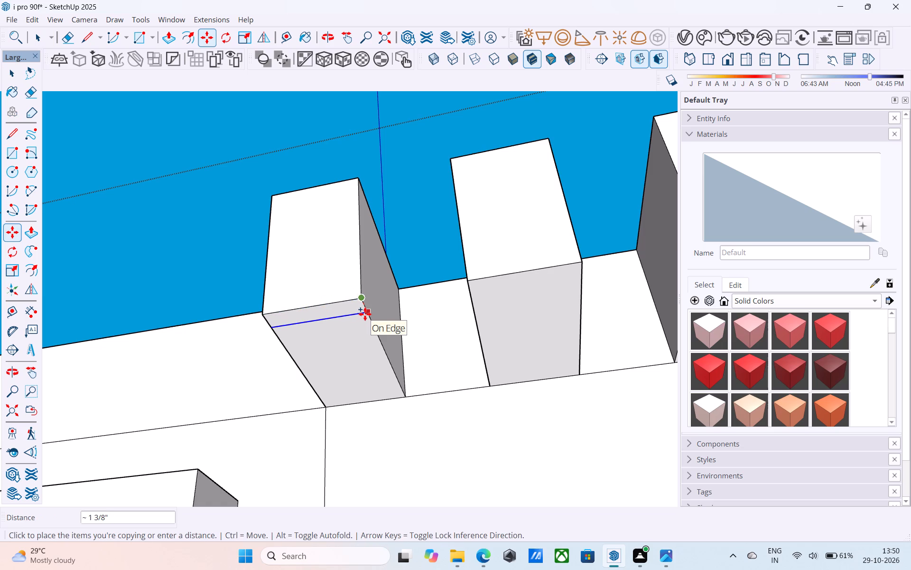
text(3")
key(Return)
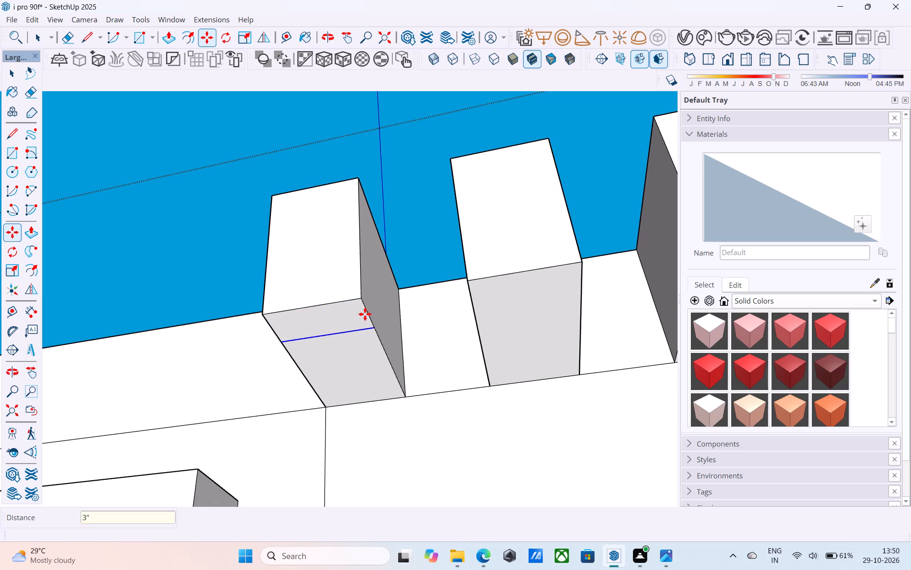
key(space)
Copy the second block's lower front edge 3" back across its underside.
scroll(292, 298, down, 7)
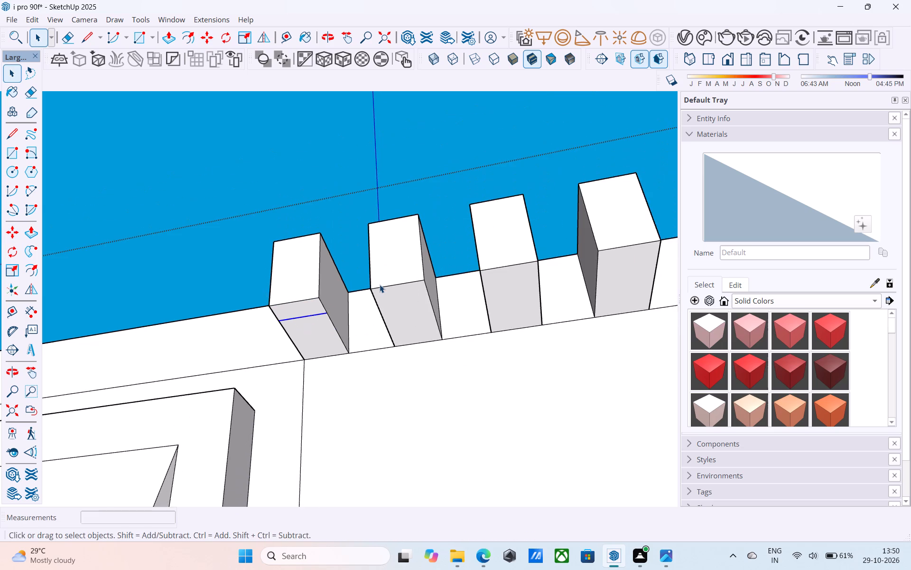
scroll(380, 285, up, 1)
scroll(340, 275, down, 5)
middle_drag(344, 282, 325, 263)
scroll(359, 261, up, 7)
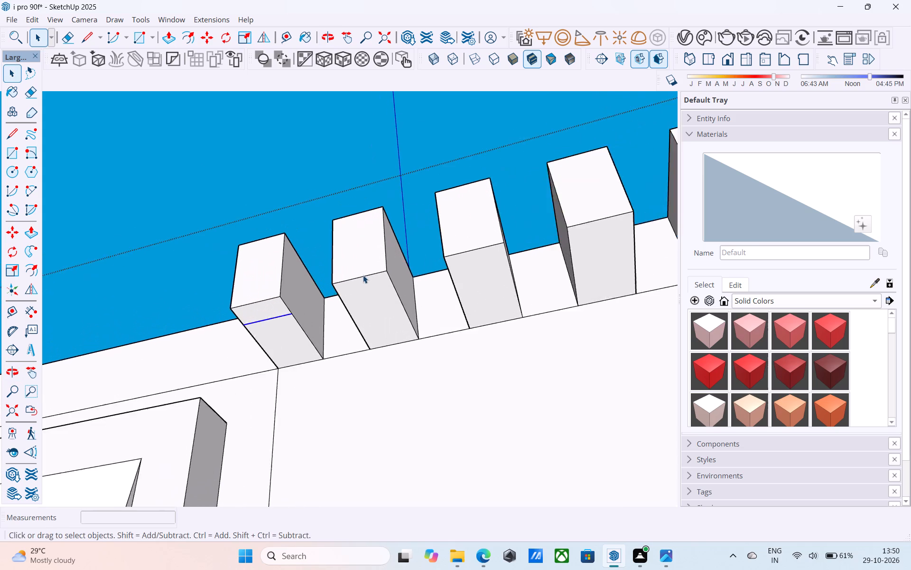
scroll(363, 275, up, 4)
click(365, 276)
key(m)
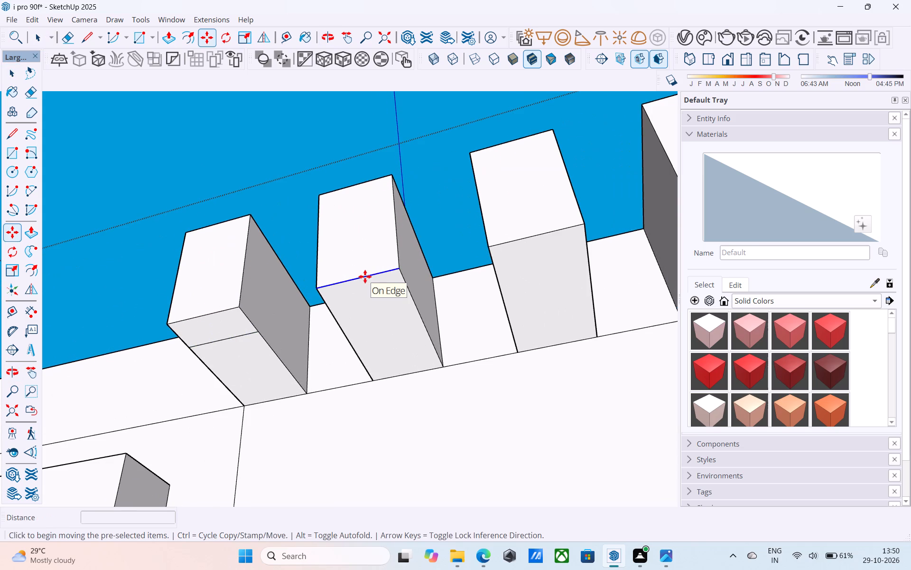
click(398, 268)
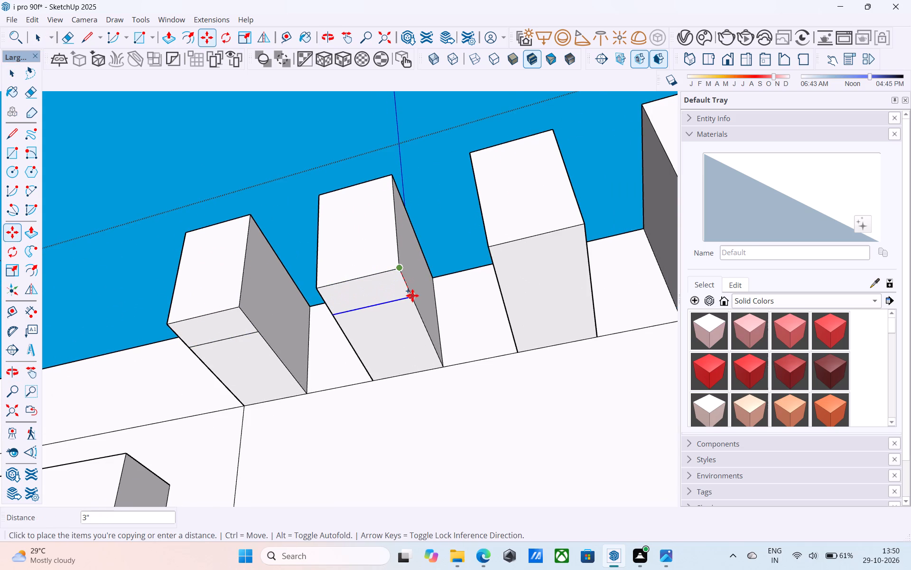
click(412, 295)
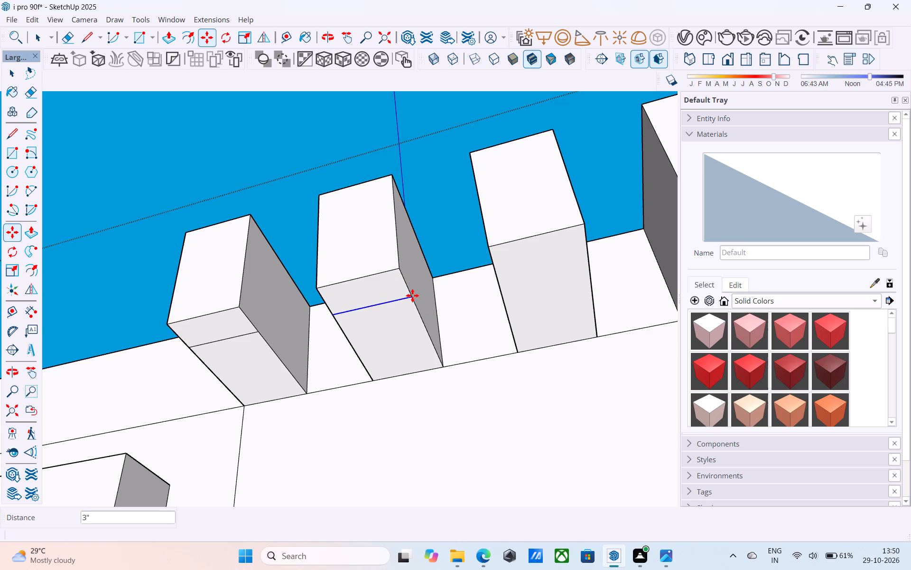
Draw a 5' 7 1/2" line from the second block's copied edge across the undersides to the last block's far side.
key(l)
click(409, 295)
scroll(375, 300, down, 12)
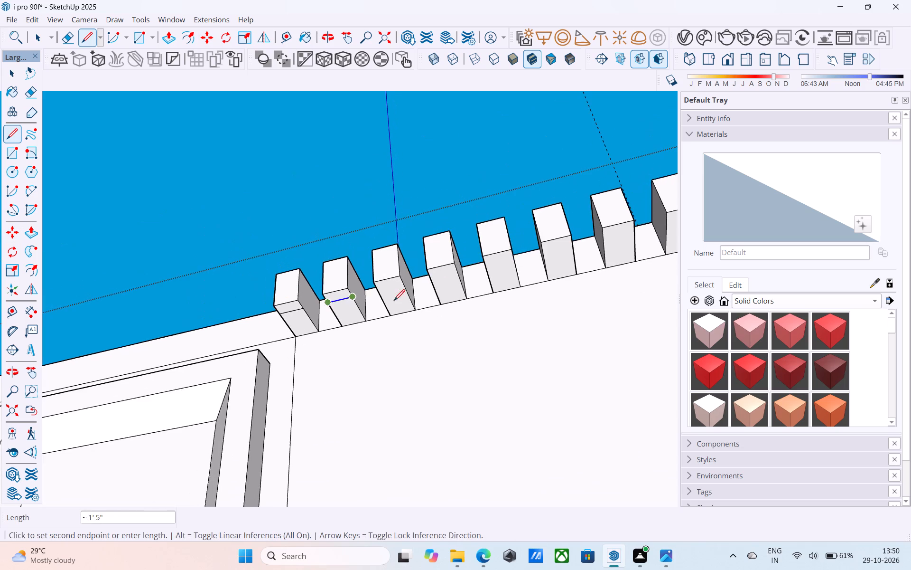
scroll(292, 287, down, 4)
scroll(591, 230, up, 6)
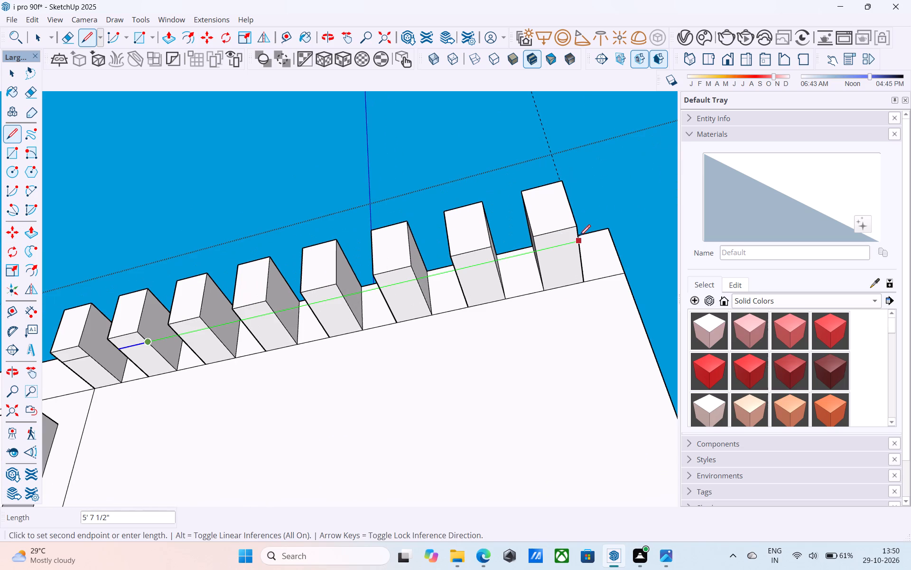
click(577, 239)
key(space)
Delete the six faces filling the gaps between the projecting blocks, from the second block to the last one.
click(517, 275)
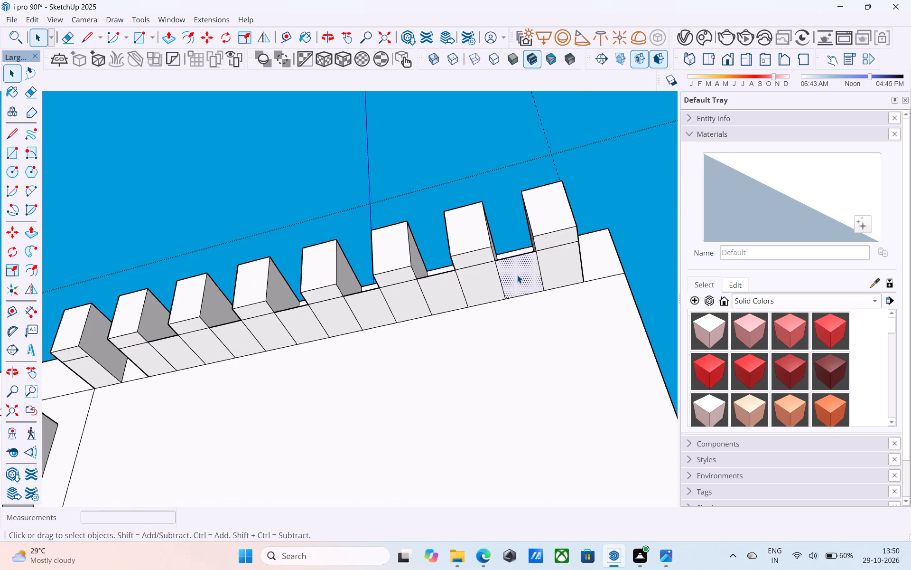
key(Delete)
click(460, 287)
click(439, 293)
key(Delete)
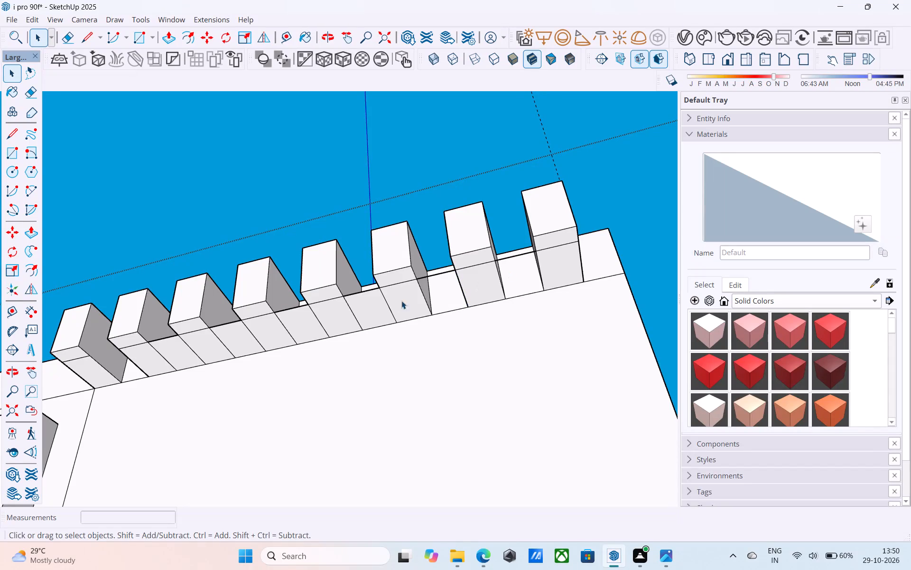
click(369, 304)
key(Delete)
click(302, 320)
key(Delete)
click(233, 336)
key(Delete)
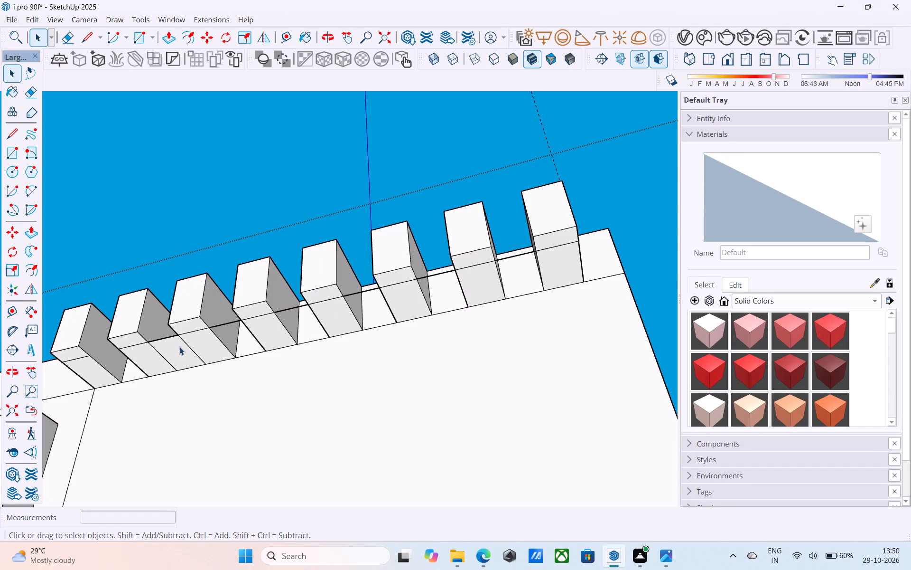
click(177, 348)
key(Delete)
Erase the leftover line segments spanning the gaps between the blocks, keeping the edges across their undersides.
middle_drag(208, 330, 267, 231)
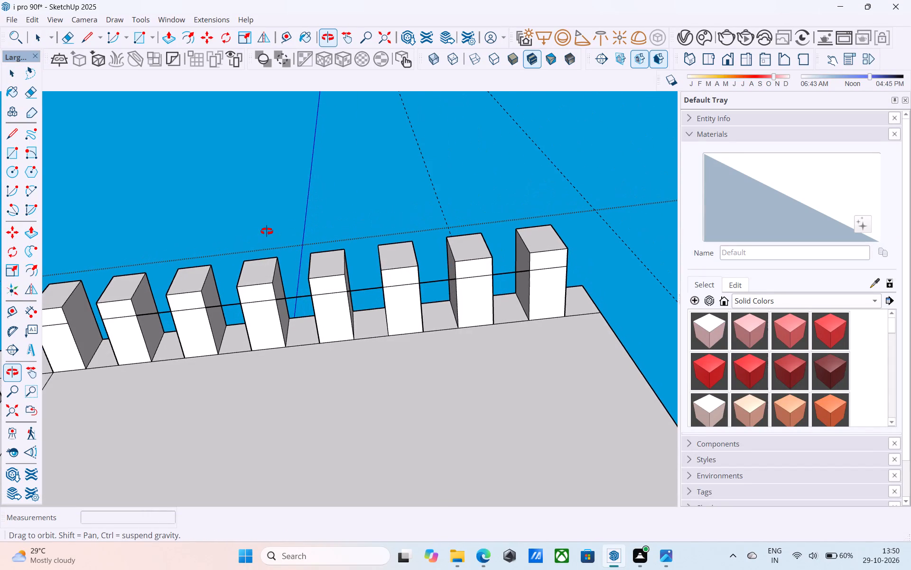
middle_drag(267, 231, 291, 226)
key(e)
scroll(155, 297, up, 4)
drag(158, 302, 160, 297)
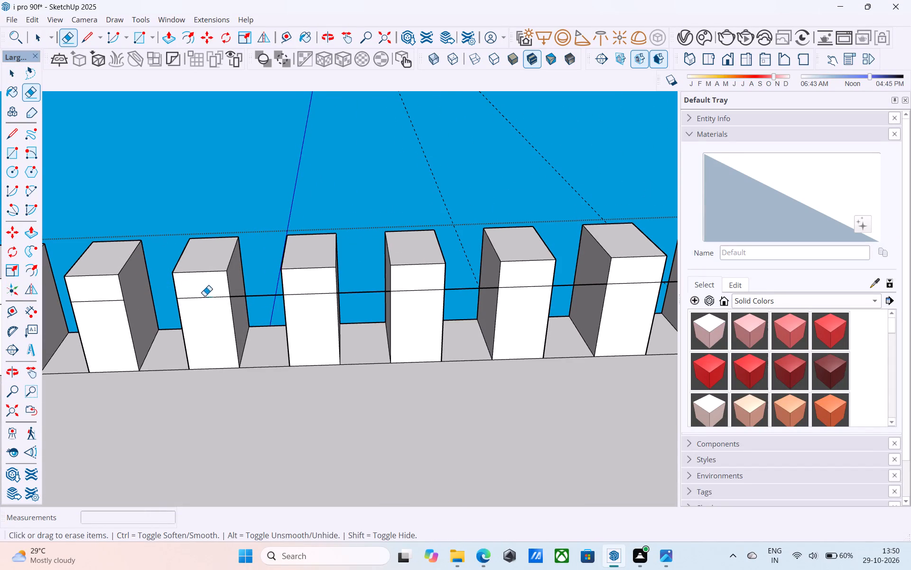
click(254, 295)
drag(363, 301, 357, 261)
drag(460, 302, 470, 258)
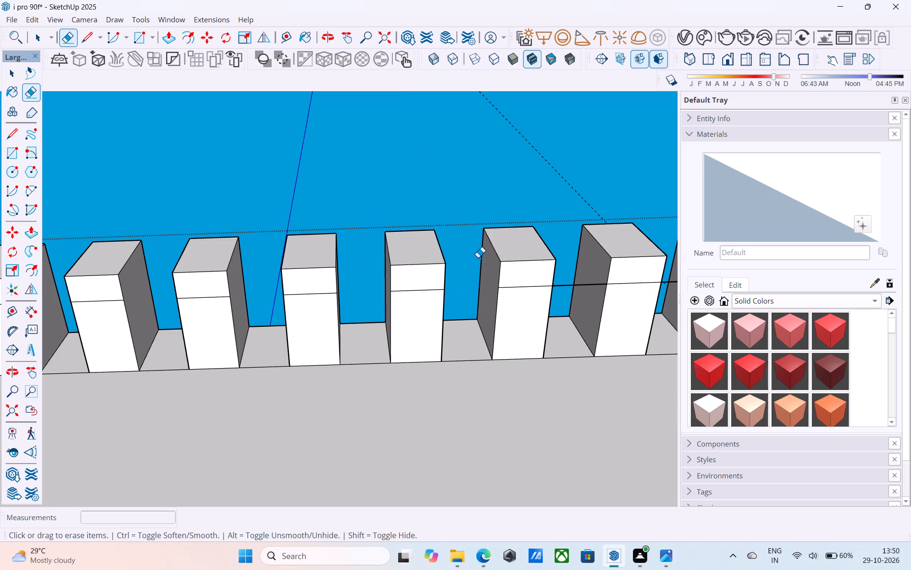
middle_drag(478, 257, 335, 264)
drag(409, 293, 402, 275)
drag(521, 294, 516, 274)
scroll(505, 239, down, 3)
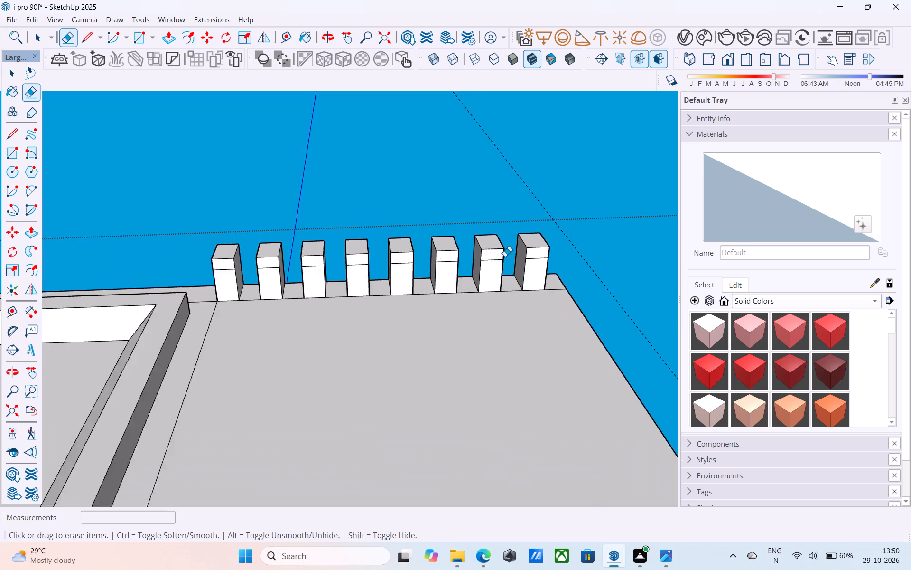
Push/Pull the front underside strip of the block nearest the beveled panel down 8' 3" to form a vertical fin.
scroll(505, 256, down, 6)
middle_drag(506, 265, 510, 282)
scroll(331, 278, up, 4)
key(space)
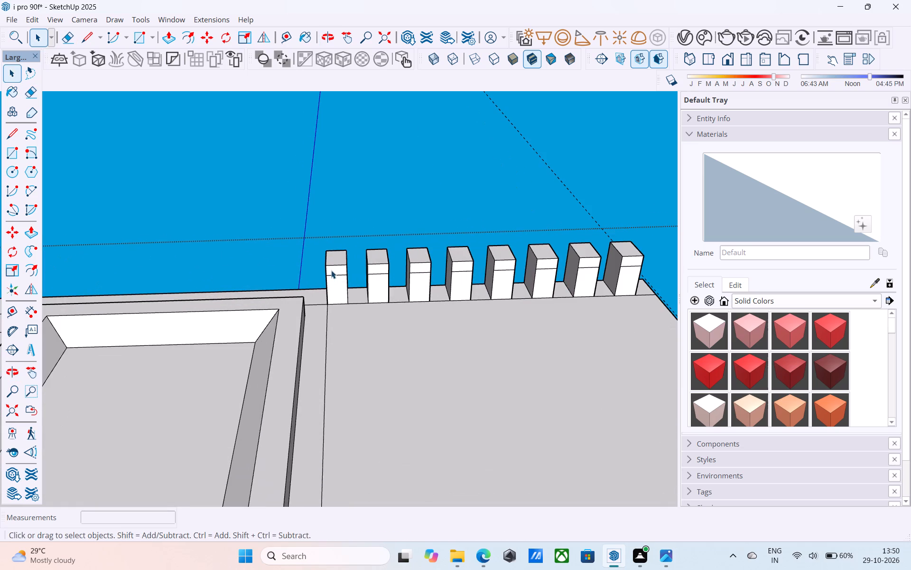
click(331, 270)
key(p)
click(331, 270)
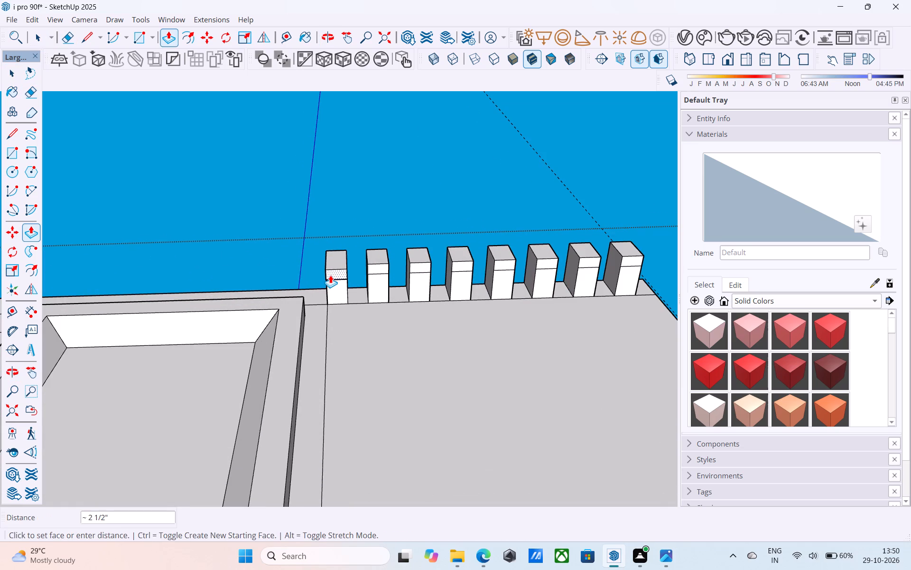
scroll(330, 275, down, 6)
middle_drag(335, 285, 328, 294)
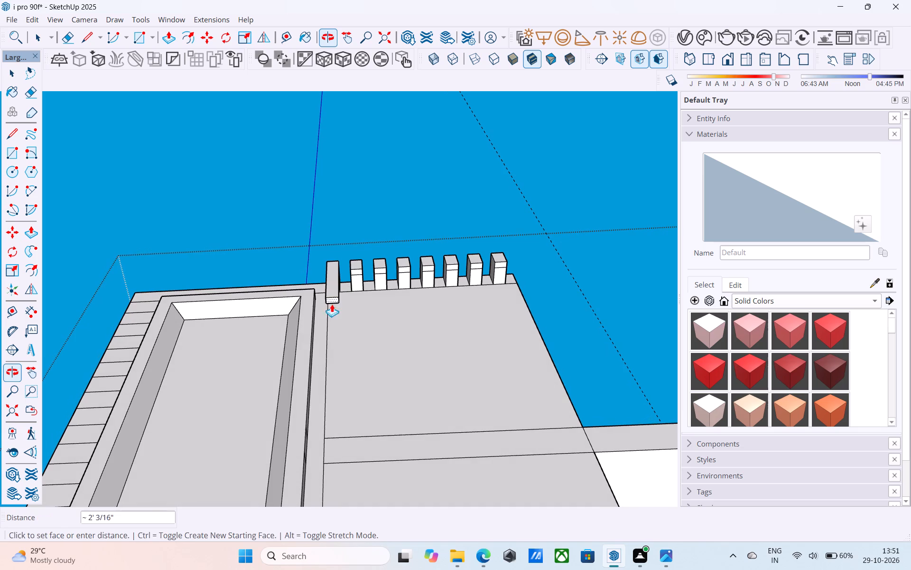
scroll(377, 433, up, 4)
click(377, 433)
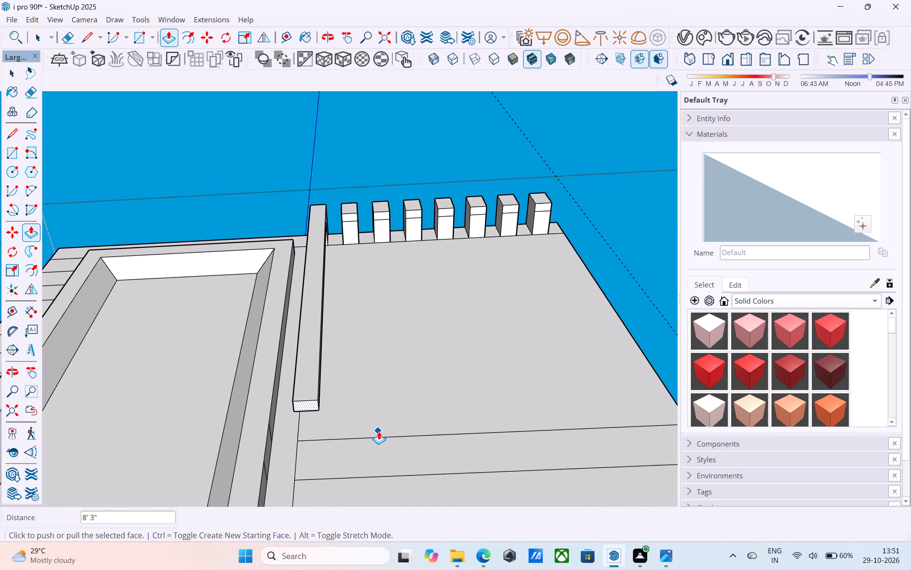
Repeat the 8' 3" extrusion on the front underside strips of the other seven blocks to complete the row of fins.
key(space)
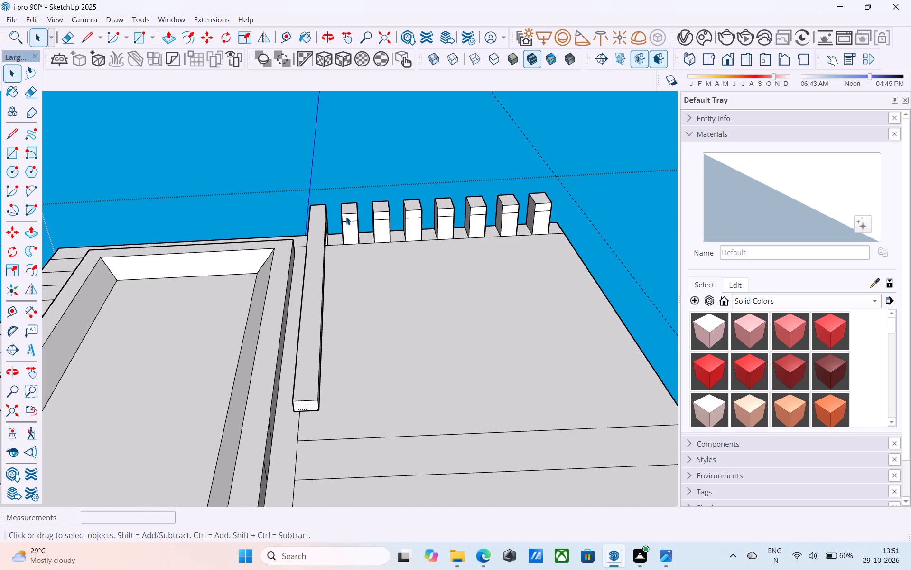
click(346, 217)
key(p)
double_click(346, 217)
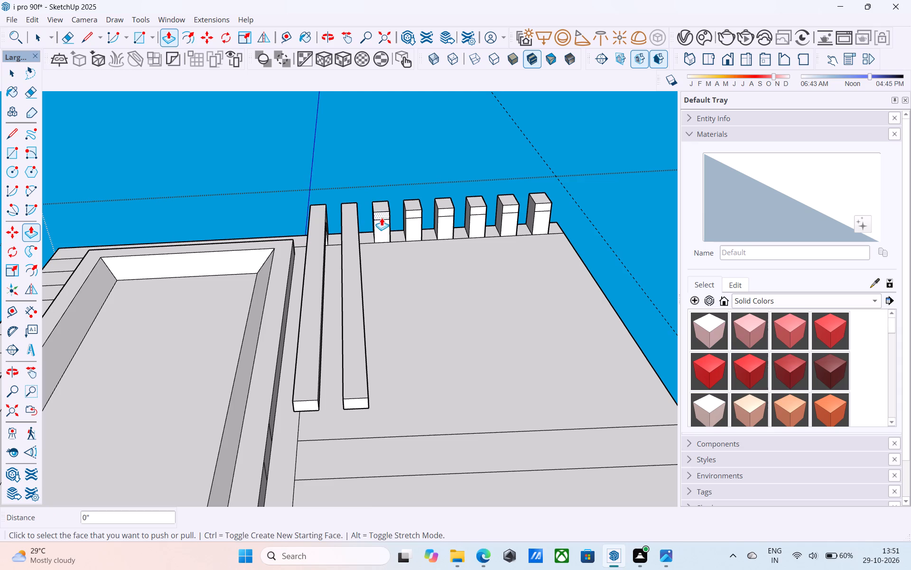
double_click(382, 217)
double_click(412, 214)
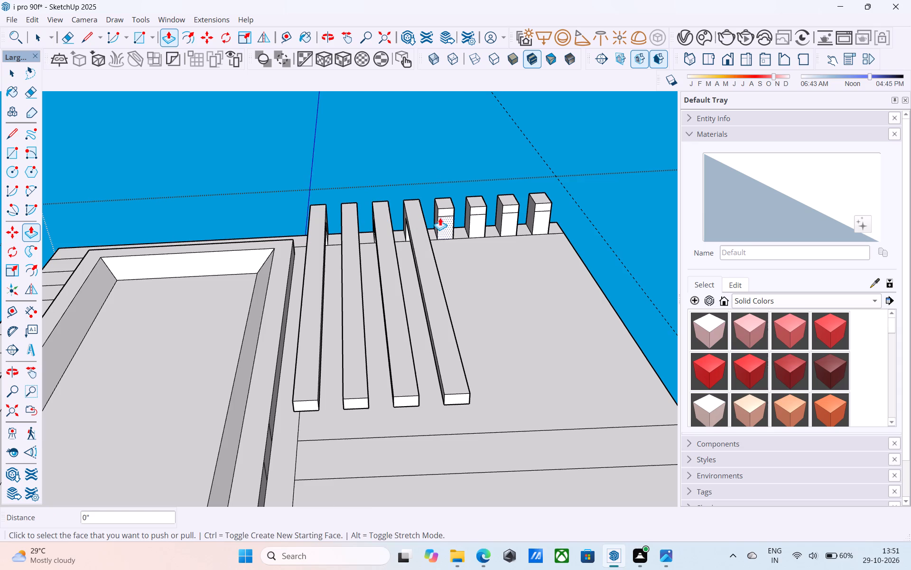
double_click(446, 209)
double_click(476, 209)
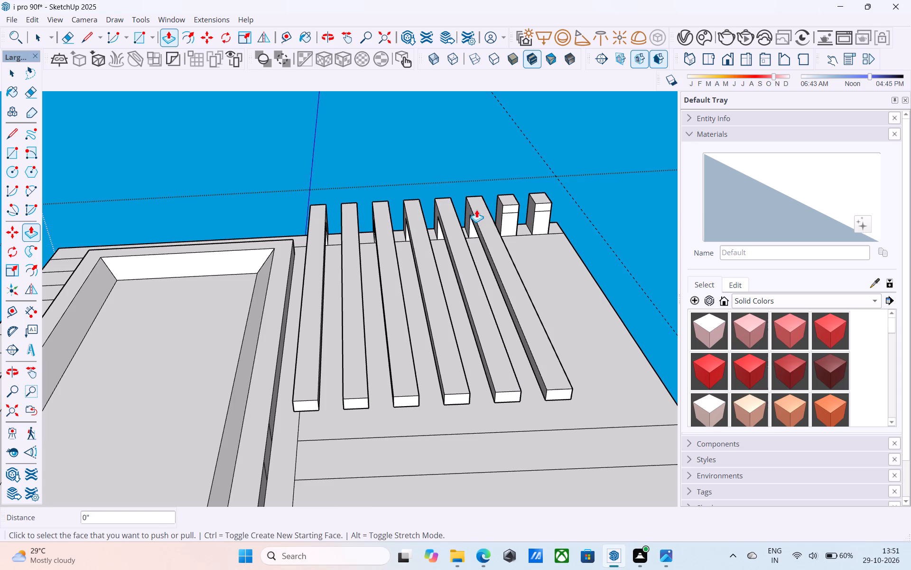
double_click(509, 208)
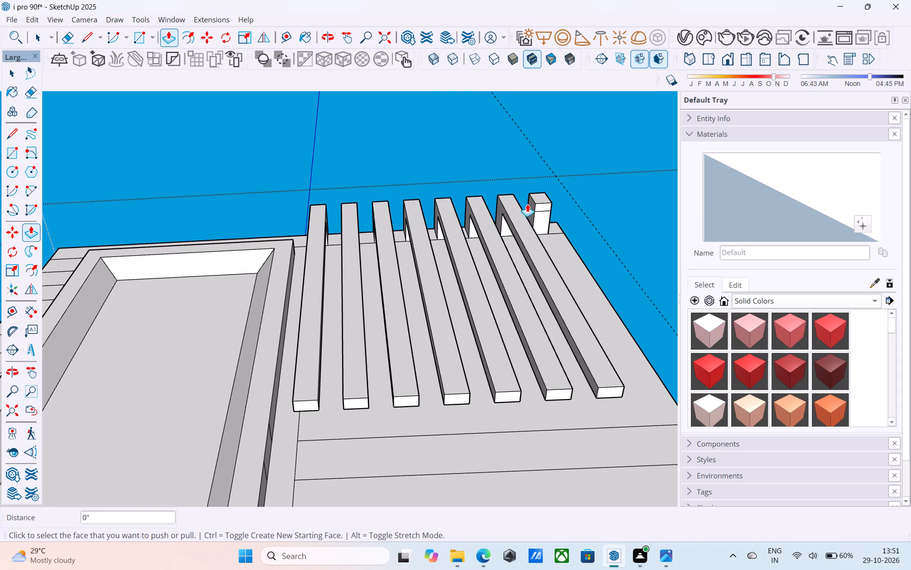
double_click(546, 204)
key(space)
Examine the vertical fins and their lower ends on the tower from the front, above and below.
scroll(546, 204, down, 4)
middle_drag(546, 204, 521, 438)
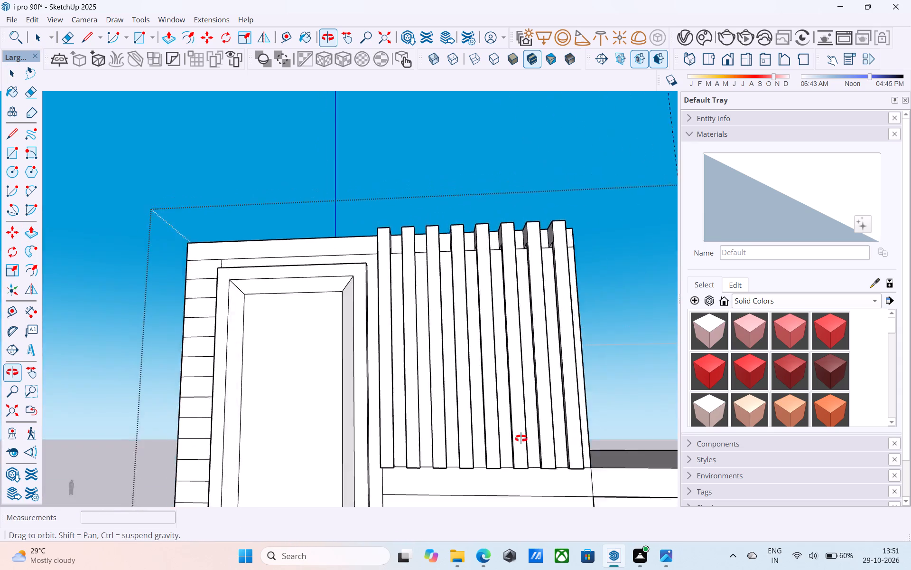
middle_drag(521, 438, 281, 501)
scroll(339, 297, down, 7)
middle_drag(340, 294, 395, 272)
scroll(367, 259, down, 1)
scroll(367, 259, up, 1)
scroll(367, 259, down, 2)
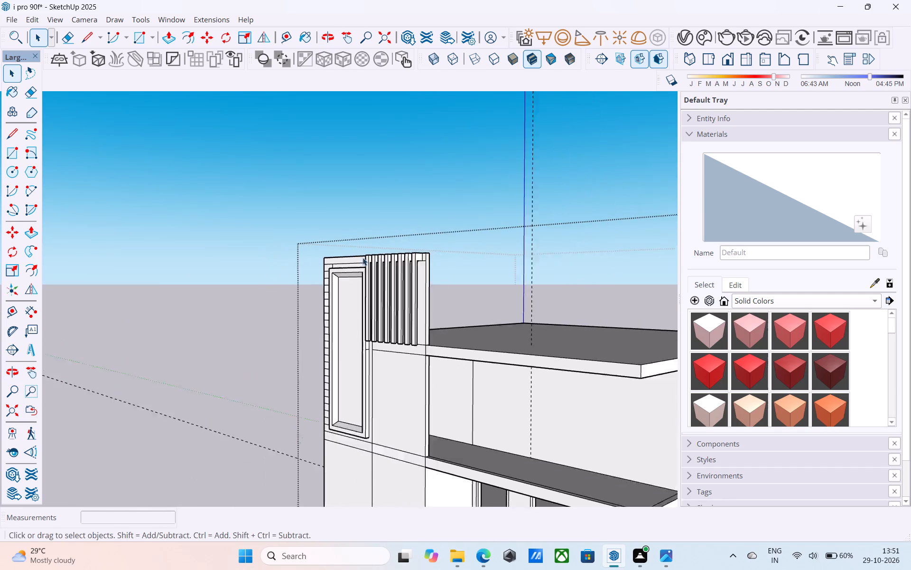
scroll(363, 257, down, 7)
middle_drag(355, 283, 473, 315)
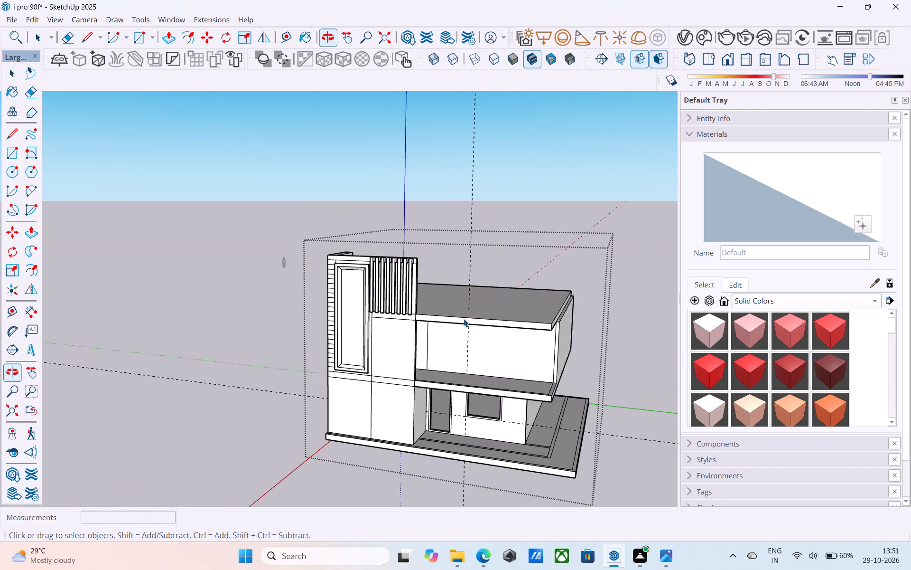
scroll(407, 291, up, 7)
middle_drag(410, 312, 409, 302)
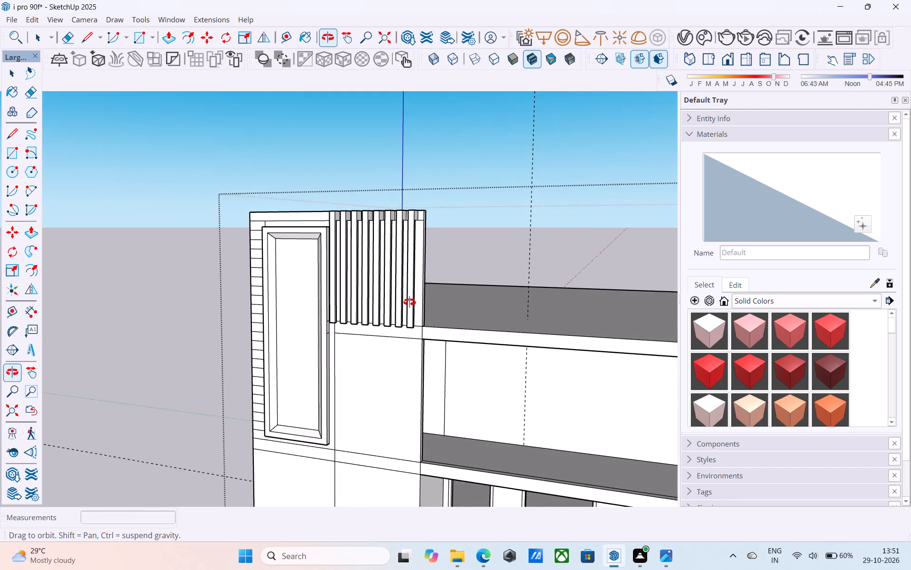
middle_drag(409, 302, 408, 297)
scroll(406, 313, down, 2)
middle_drag(405, 318, 435, 259)
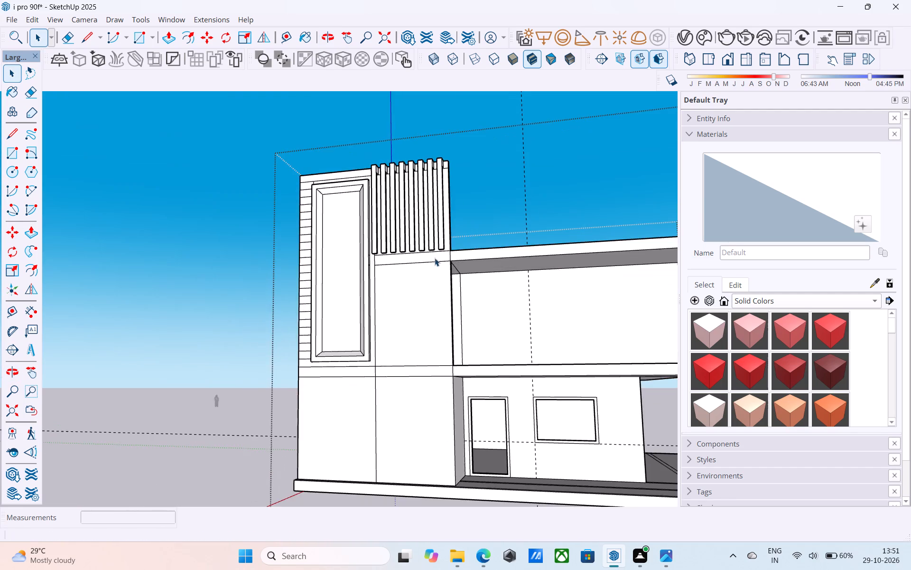
scroll(435, 252, up, 10)
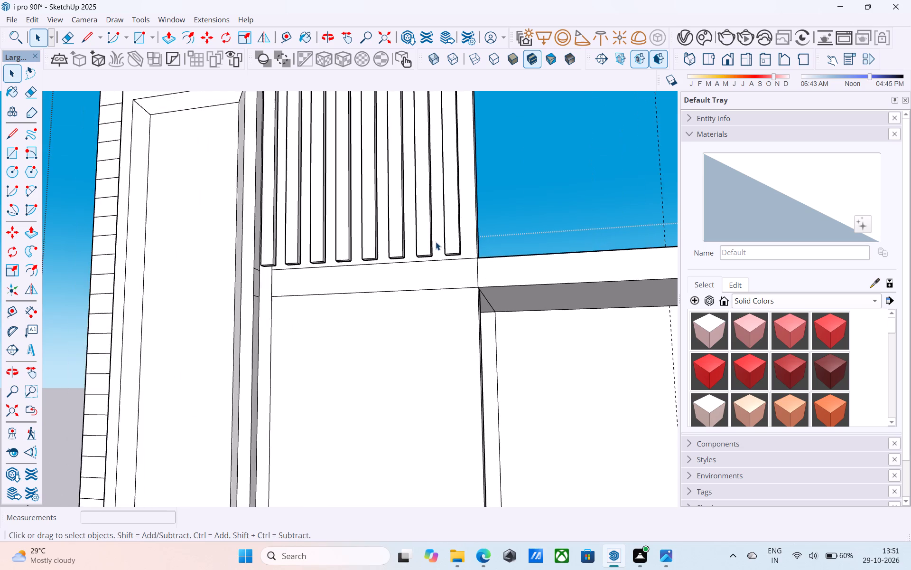
scroll(436, 242, down, 12)
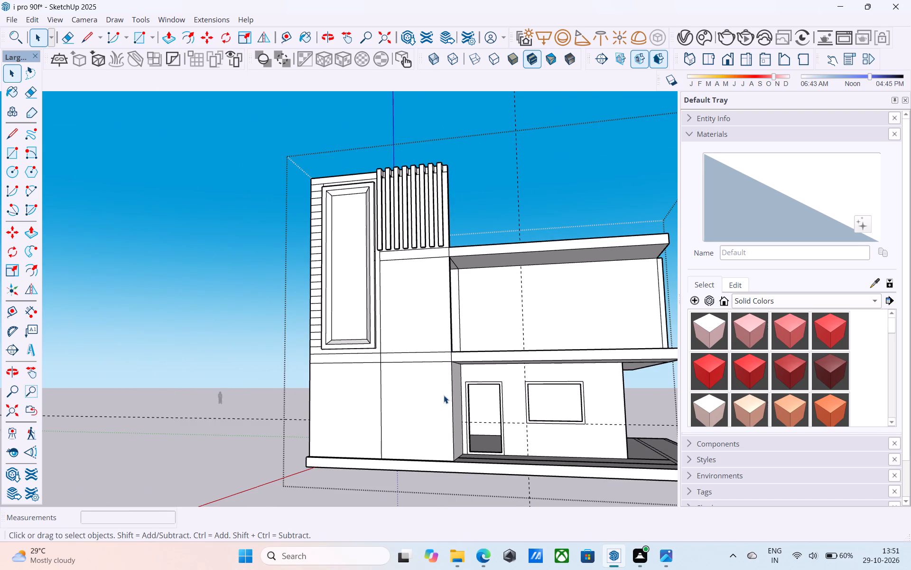
middle_drag(357, 349, 388, 371)
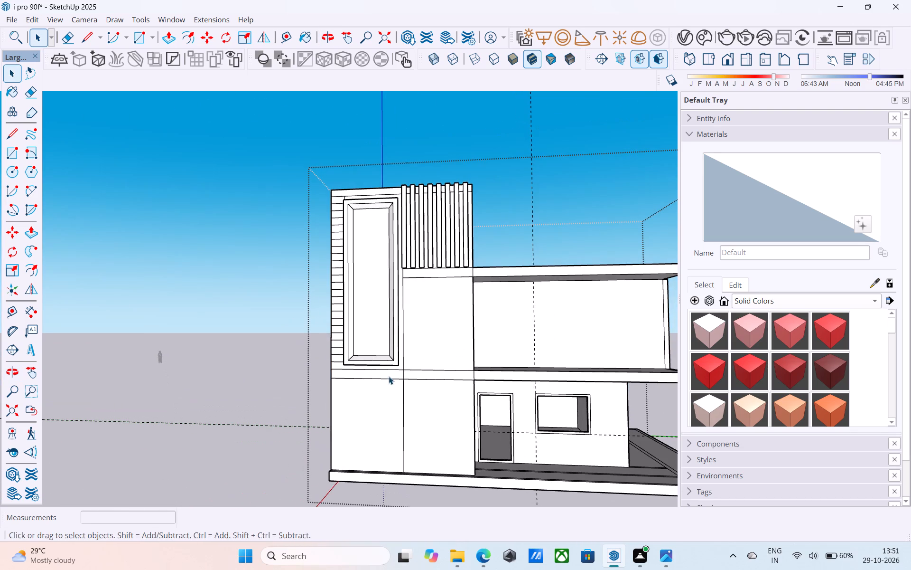
Delete the lower sloped bevel face of the tower's tall recessed front panel.
scroll(378, 365, up, 9)
click(375, 352)
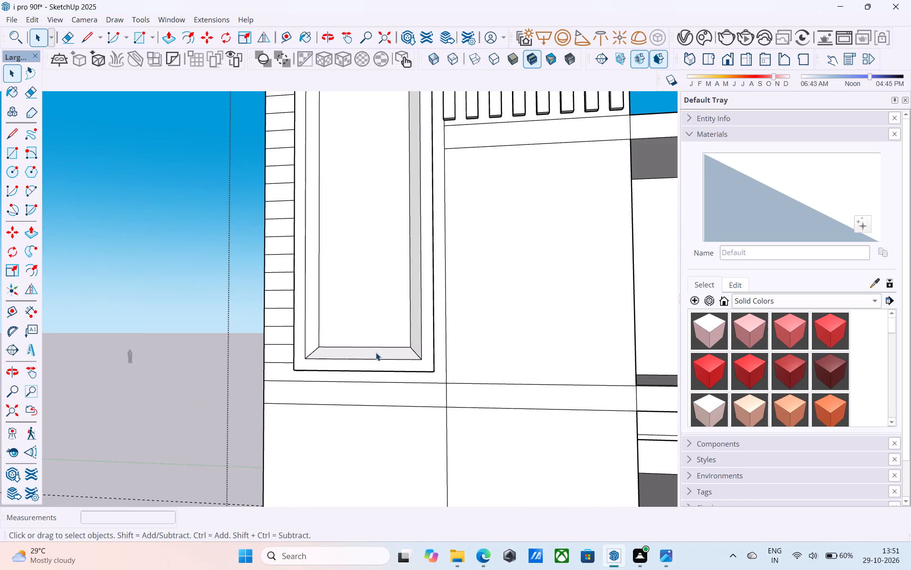
scroll(376, 352, up, 6)
key(Delete)
Erase the two horizontal lines crossing the tower front just below the beveled panel.
scroll(444, 326, down, 4)
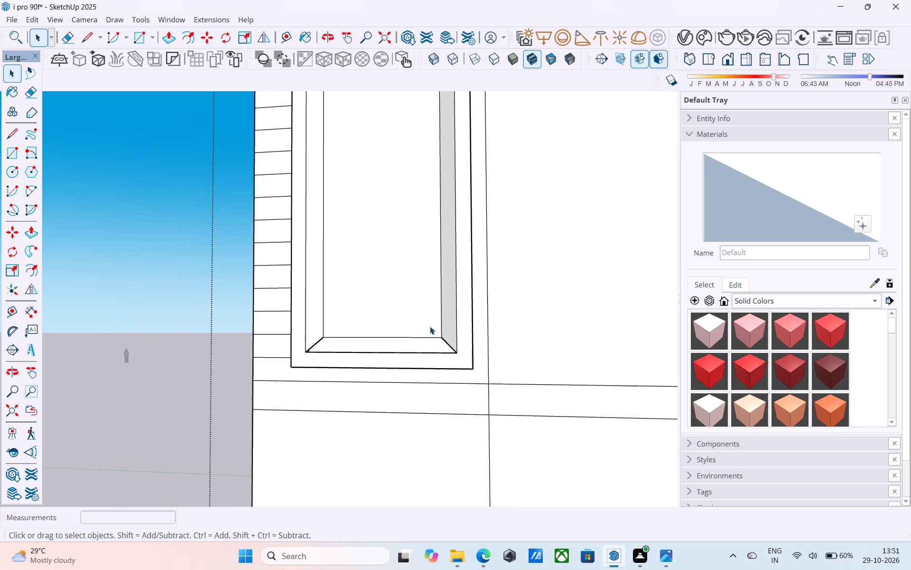
middle_drag(386, 339, 368, 392)
middle_drag(356, 367, 381, 197)
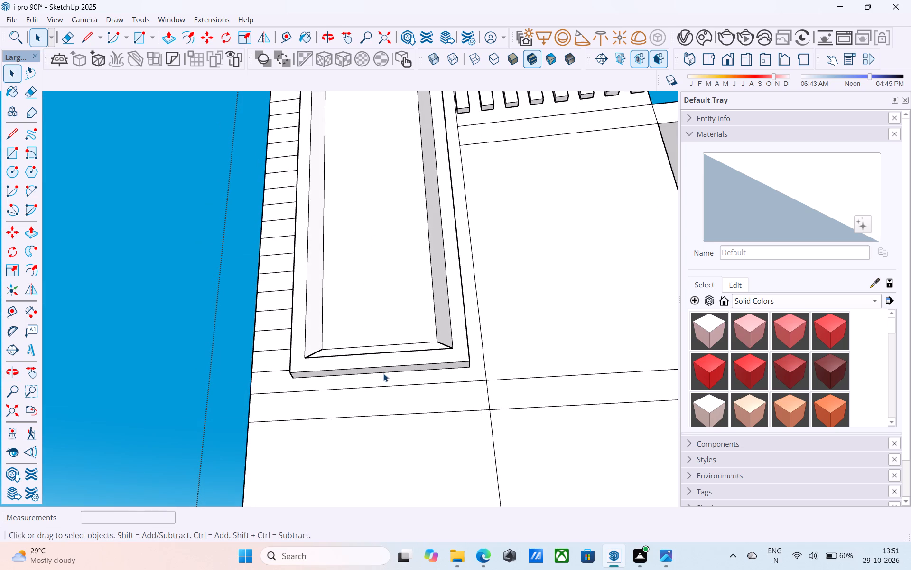
click(383, 370)
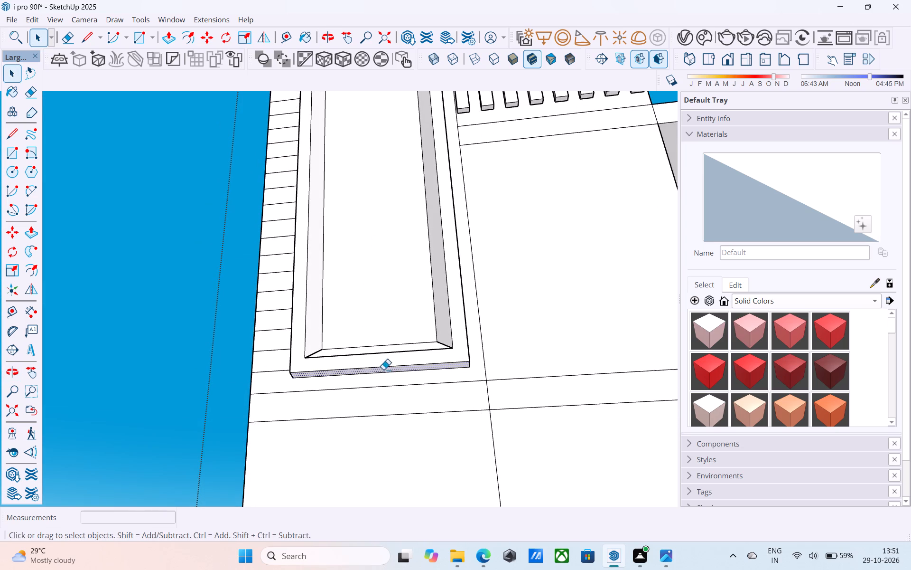
key(e)
drag(378, 379, 390, 432)
drag(290, 392, 287, 397)
key(space)
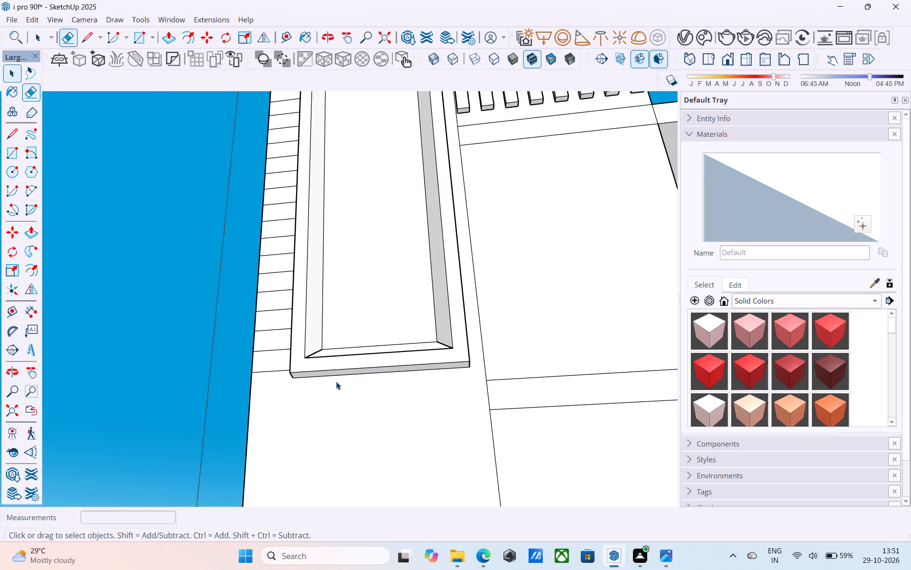
Push/Pull the beveled panel's bottom face 4' downward to extend its frame.
click(337, 376)
click(337, 373)
key(p)
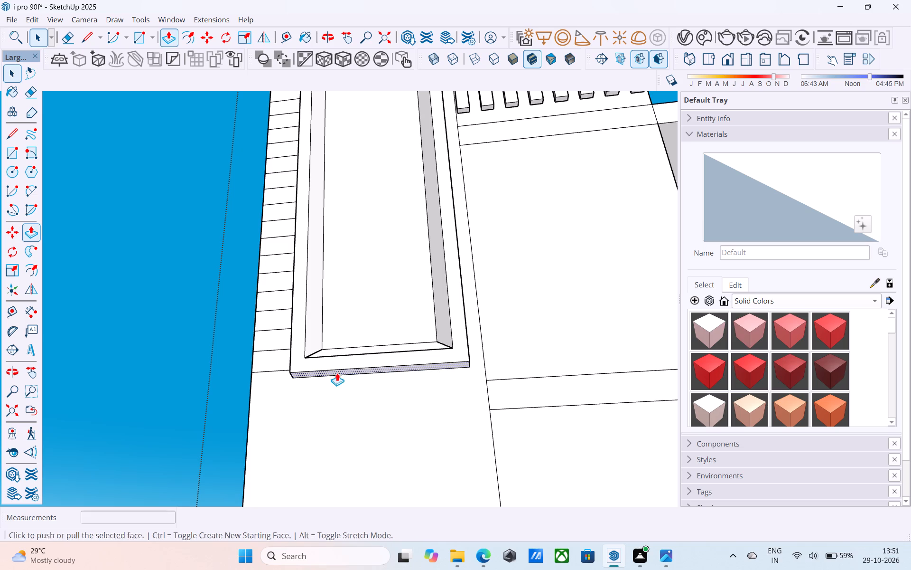
click(337, 373)
scroll(337, 384, down, 10)
middle_drag(337, 382, 339, 428)
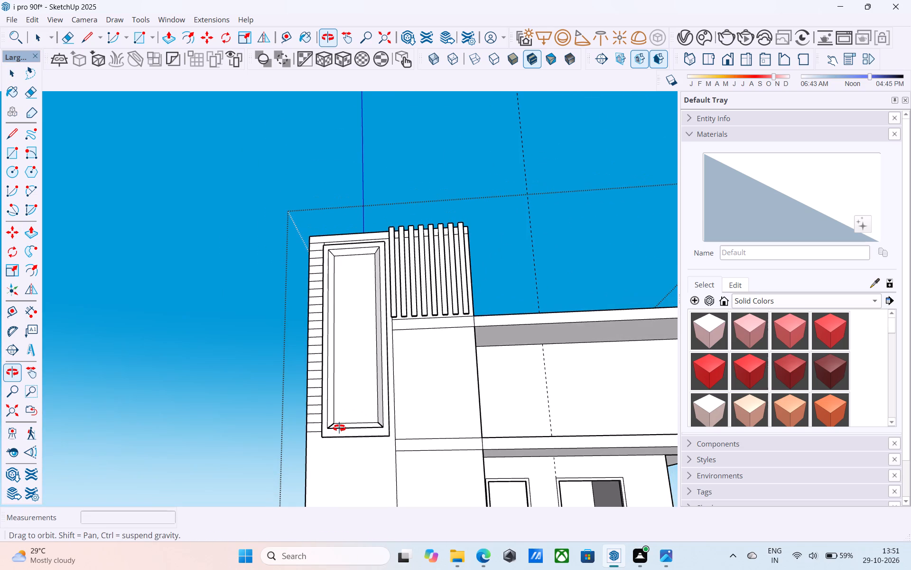
middle_drag(339, 428, 334, 347)
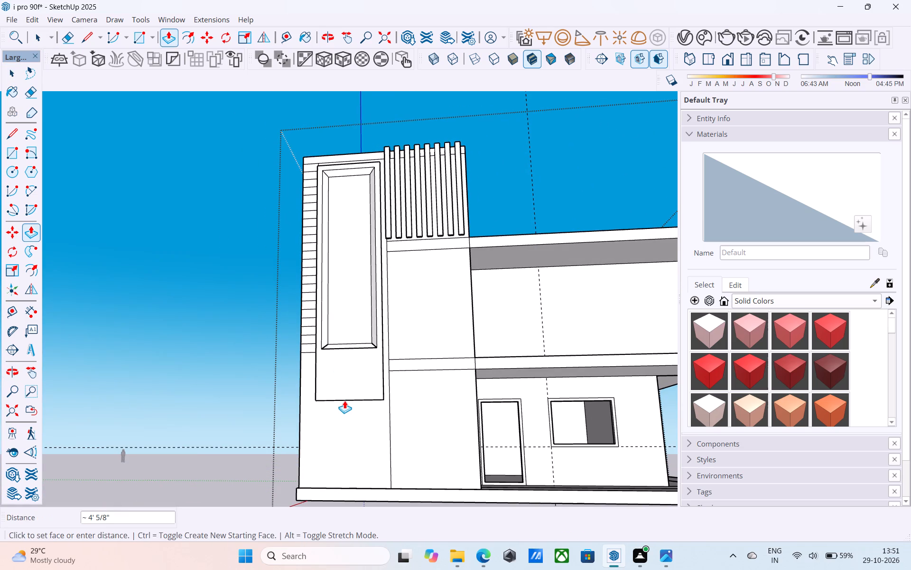
text(4')
key(Return)
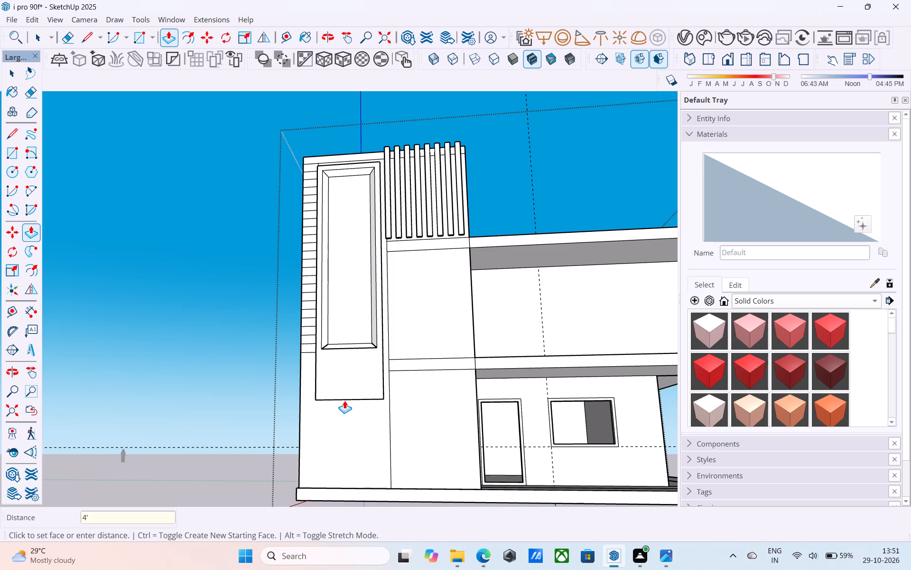
Push/Pull the bottom edge face of the tower panel's recess 4' downward to lengthen the recess into the extended frame.
scroll(394, 221, down, 5)
middle_drag(377, 269, 383, 438)
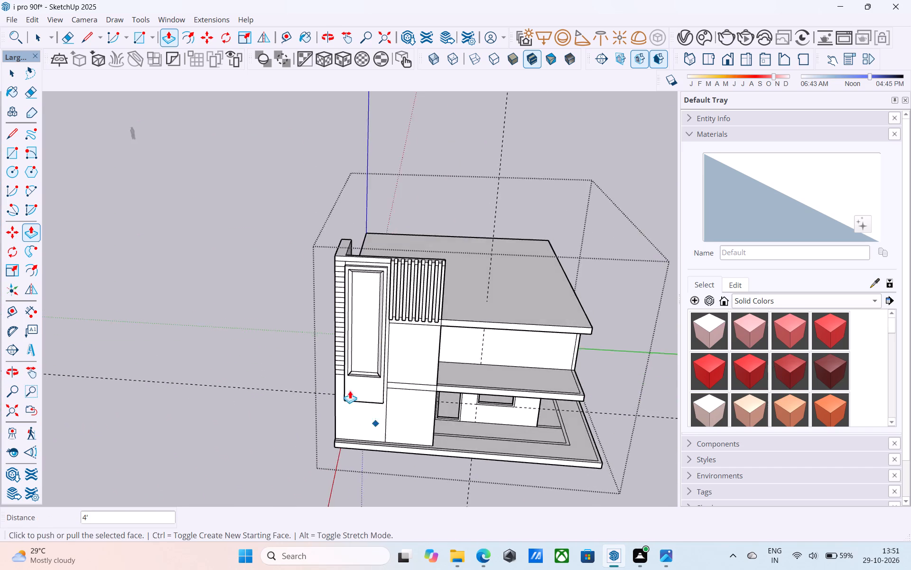
scroll(343, 382, up, 15)
key(space)
click(375, 364)
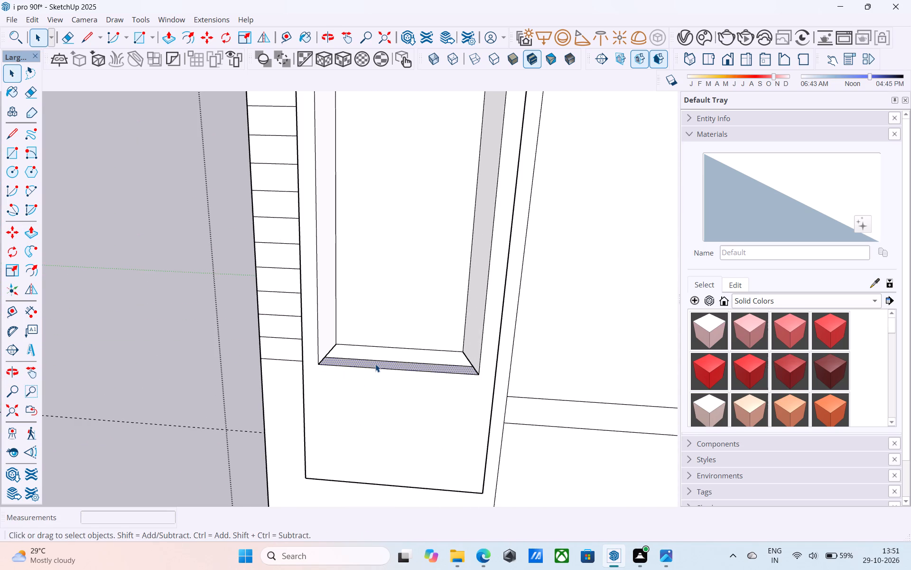
key(p)
click(375, 364)
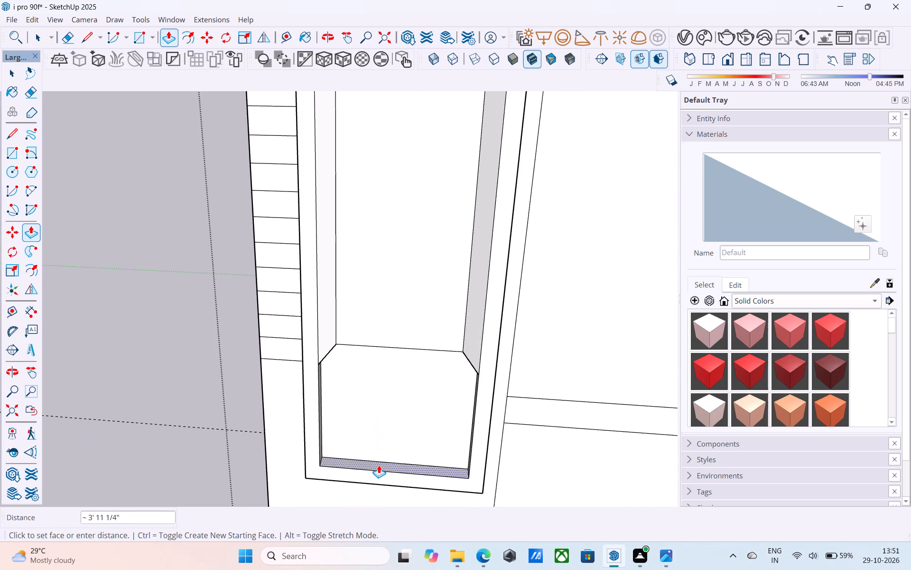
text(4')
key(Return)
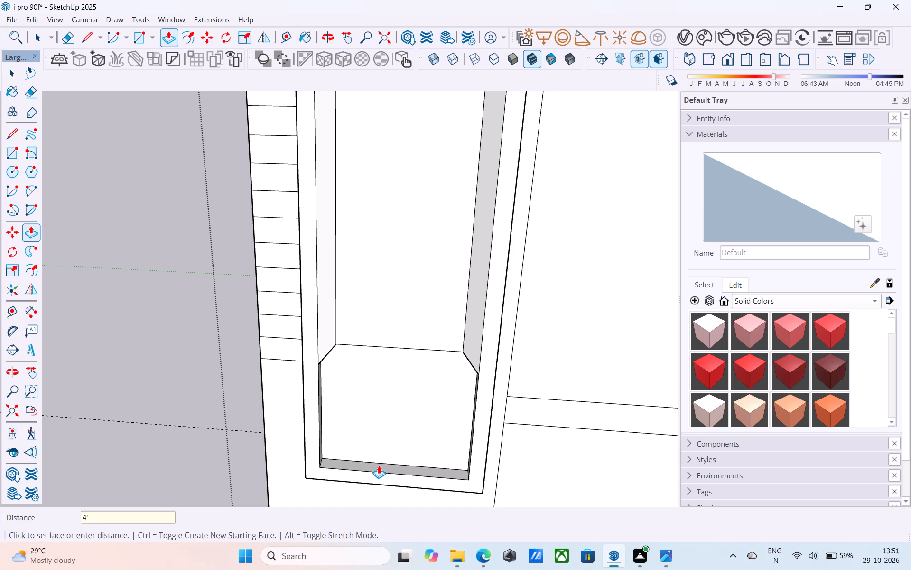
key(space)
Erase the two diagonal corner edges and the horizontal edge left across the bottom of the recess's old bevel.
middle_drag(353, 333, 353, 334)
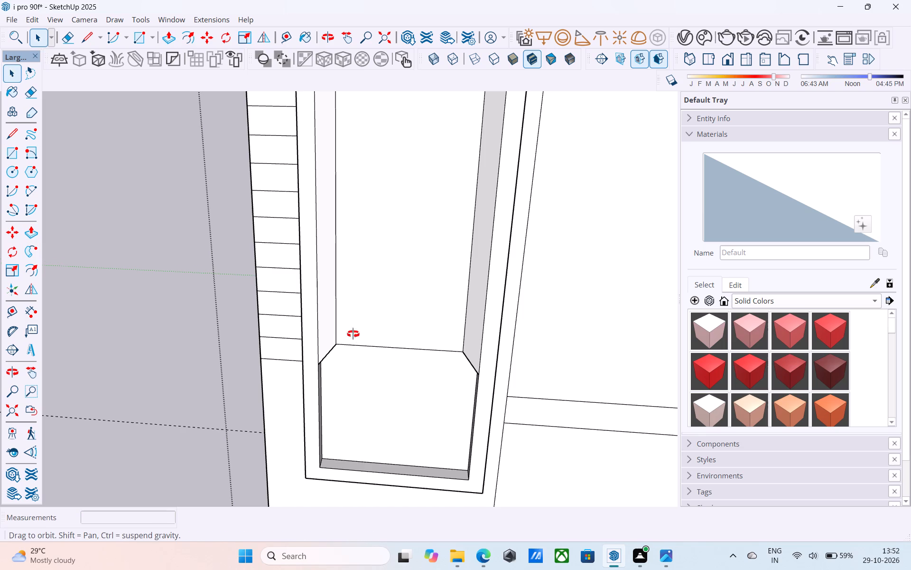
middle_drag(353, 334, 245, 237)
scroll(316, 342, up, 4)
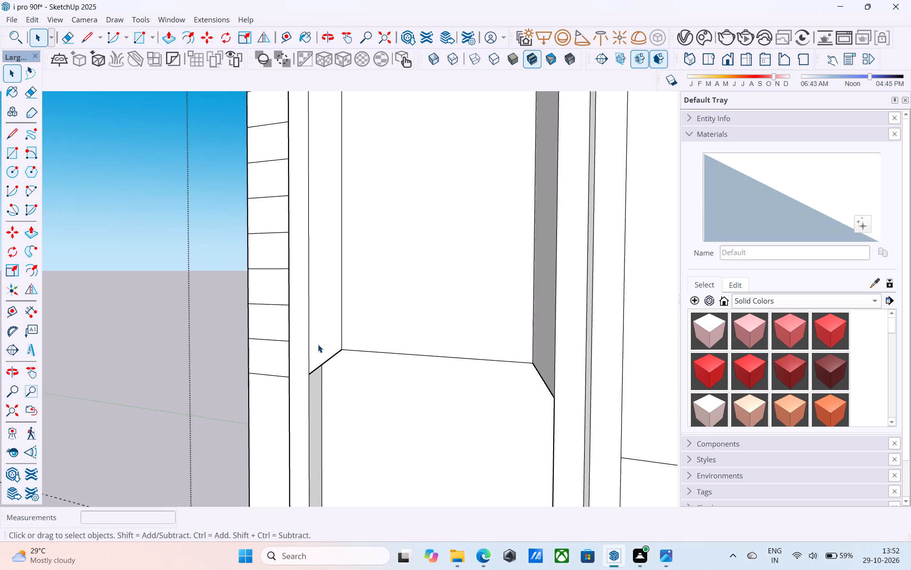
scroll(318, 344, up, 1)
key(e)
drag(334, 356, 337, 361)
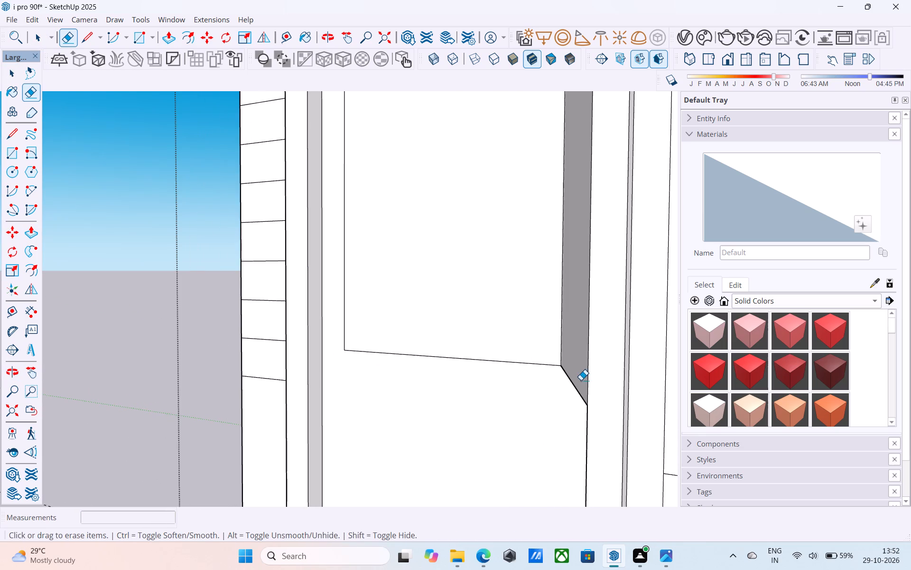
drag(577, 380, 565, 382)
key(space)
key(e)
drag(506, 351, 502, 397)
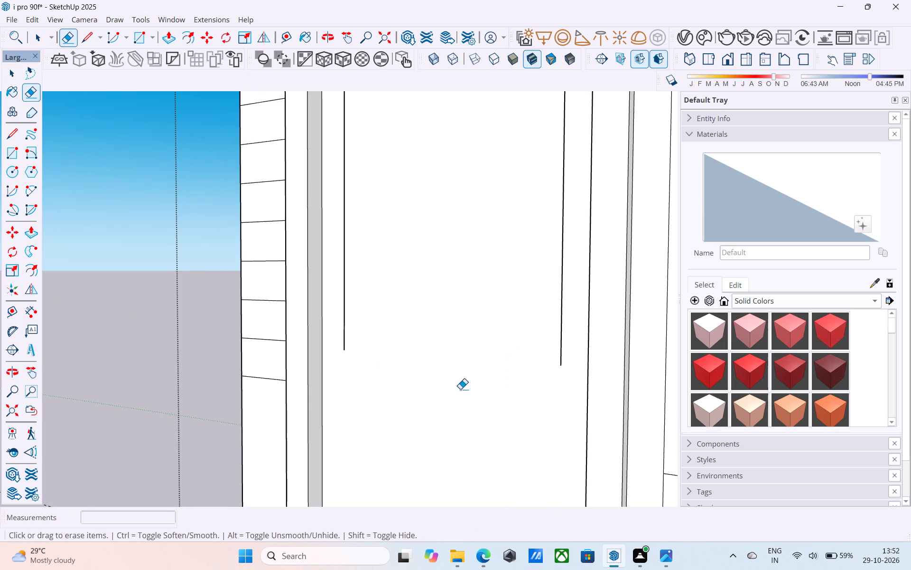
Offset the outline of the lengthened recess's back face in the tower front panel.
key(space)
click(421, 378)
key(f)
click(421, 378)
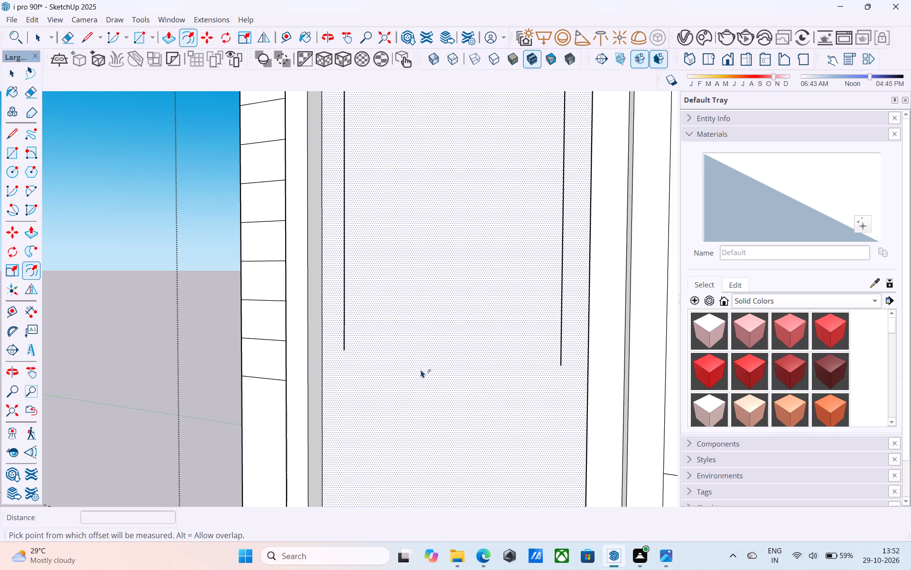
click(454, 412)
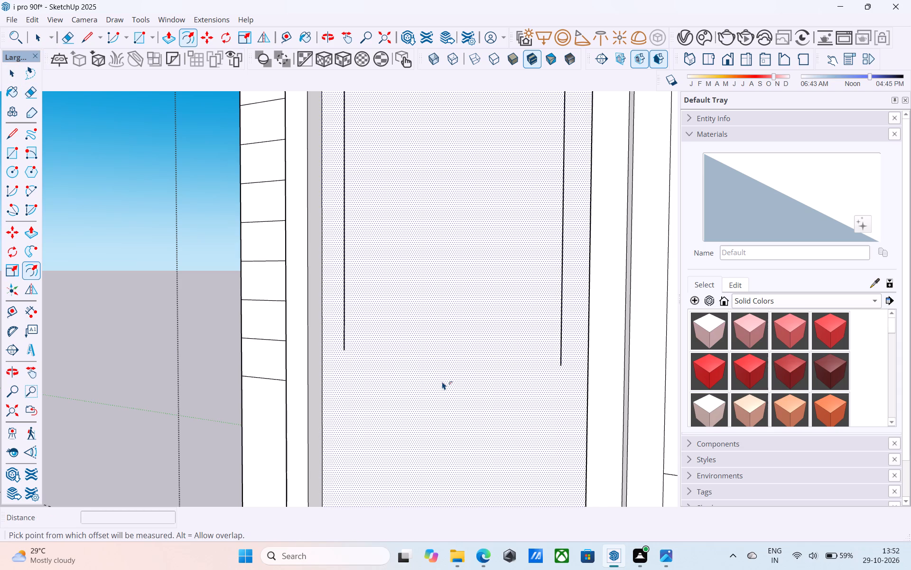
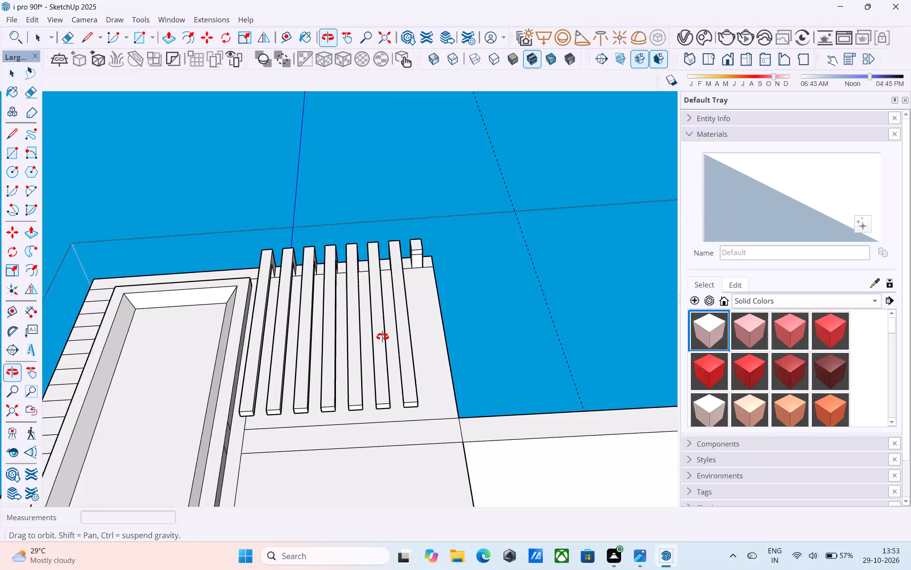
Push/Pull the underside of the short end fin 8' 3" downward to match the length of the neighbouring fins.
key(p)
scroll(402, 234, up, 10)
click(429, 265)
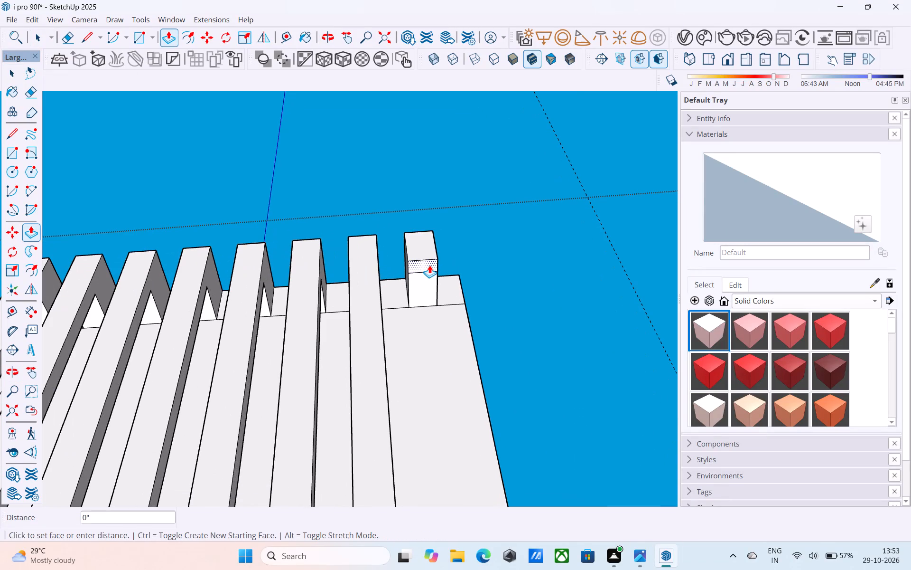
scroll(429, 265, down, 11)
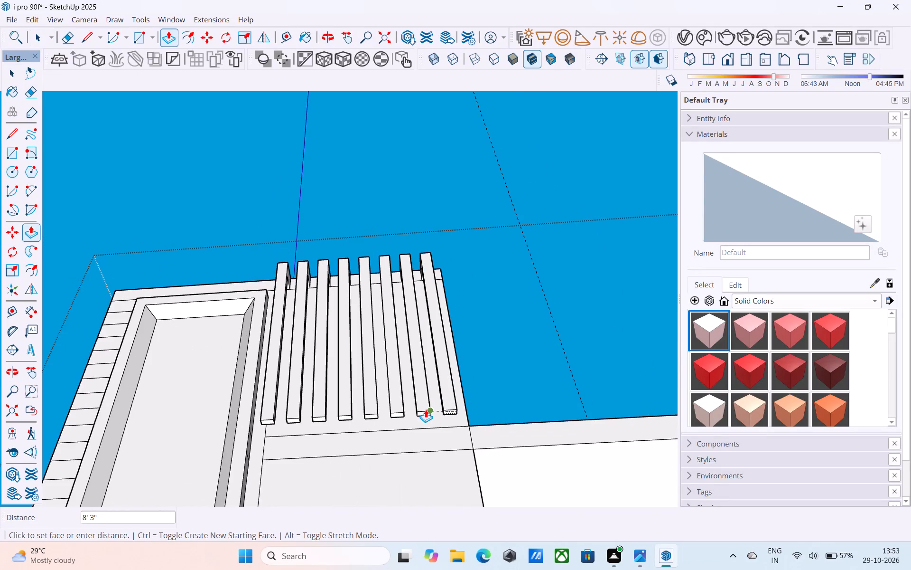
click(426, 409)
scroll(438, 374, down, 11)
middle_drag(432, 351, 279, 479)
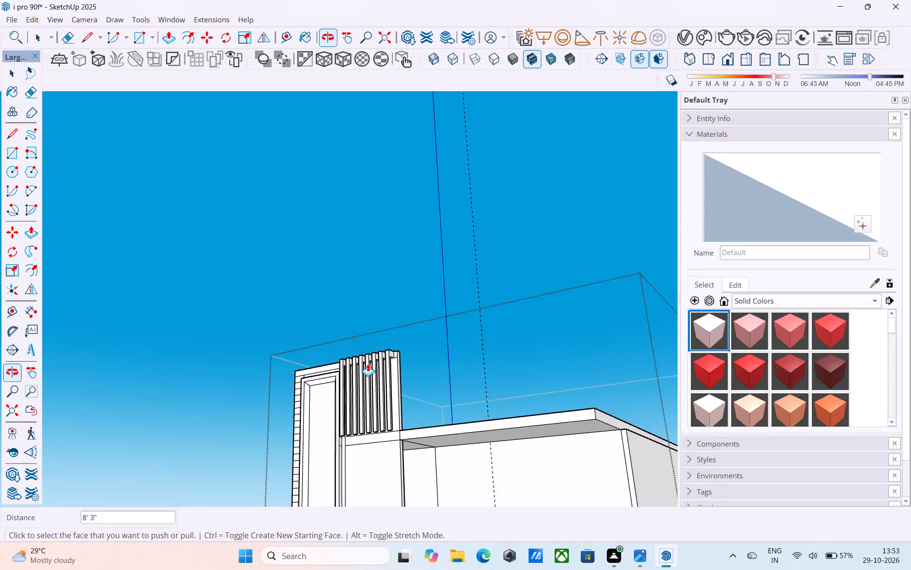
scroll(368, 363, down, 12)
middle_drag(391, 374, 395, 464)
scroll(374, 408, up, 6)
scroll(366, 320, up, 7)
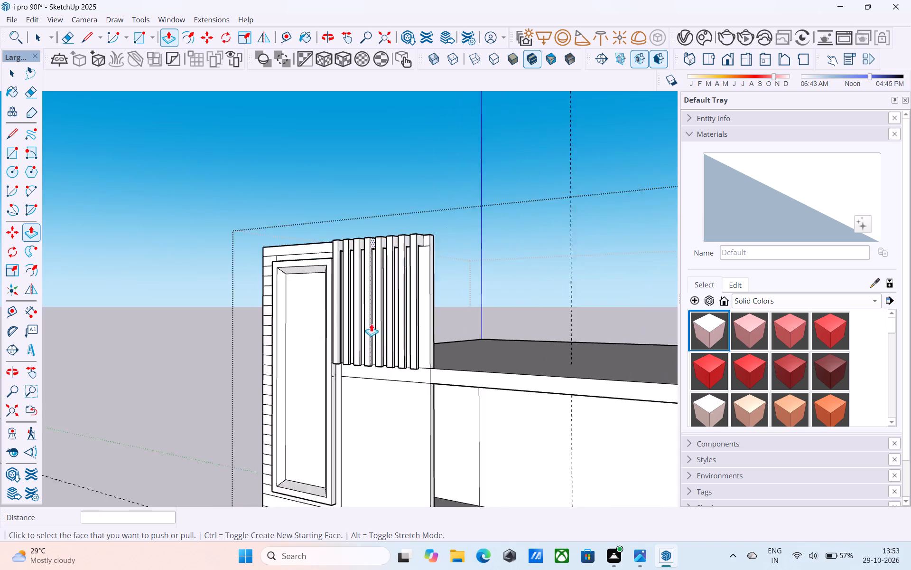
scroll(371, 323, up, 3)
middle_drag(369, 325, 415, 317)
key(space)
Erase the recess bevel's left and bottom inner edges, its lower corner diagonals and the lower part of its right inner edge.
scroll(416, 316, down, 7)
middle_drag(381, 411, 456, 275)
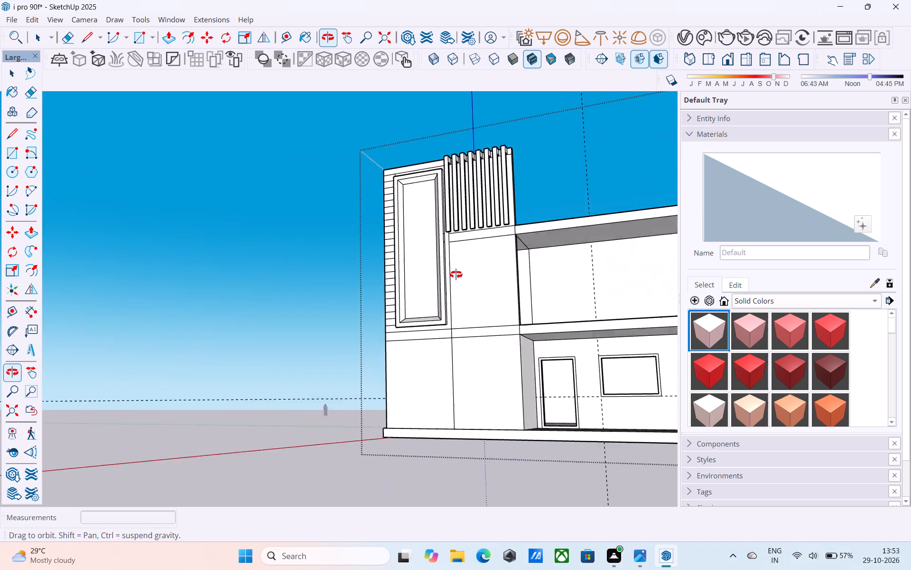
middle_drag(456, 275, 471, 346)
scroll(422, 363, up, 7)
shift+middle_drag(412, 346, 386, 382)
scroll(386, 384, up, 4)
key(e)
drag(388, 381, 390, 374)
key(ctrl+z)
click(390, 367)
drag(386, 364, 380, 360)
click(381, 369)
middle_drag(399, 361, 424, 352)
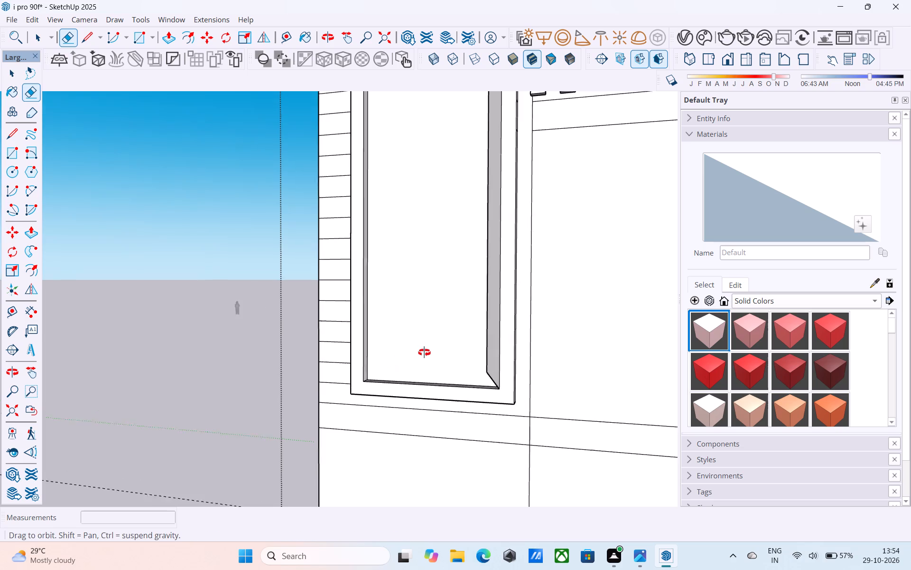
middle_drag(424, 352, 500, 365)
scroll(500, 364, up, 2)
click(488, 370)
scroll(480, 356, down, 5)
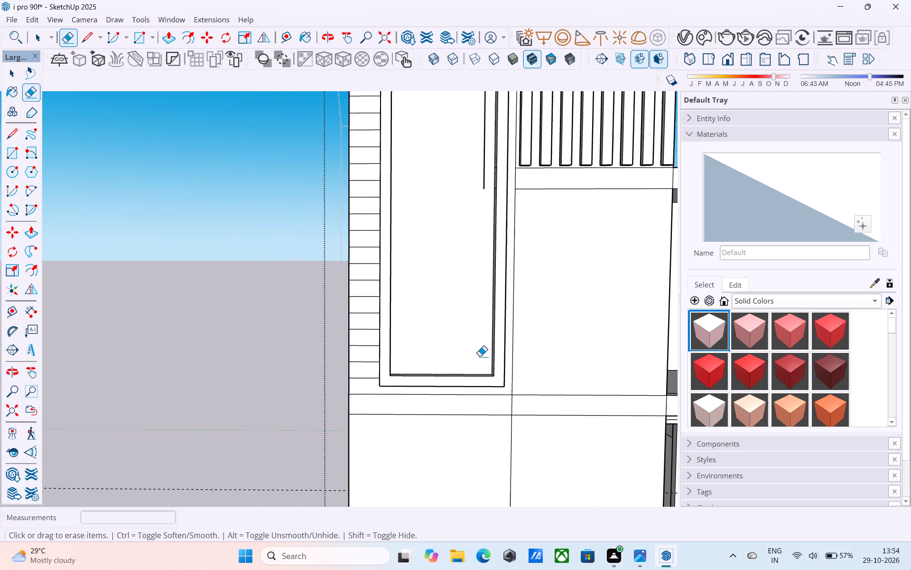
Erase the remaining pieces of the bevel's right inner edge, its top inner edge and the top-right corner diagonal.
middle_drag(479, 355, 472, 458)
shift+middle_drag(458, 335, 454, 374)
scroll(453, 299, up, 3)
scroll(481, 261, up, 1)
click(483, 257)
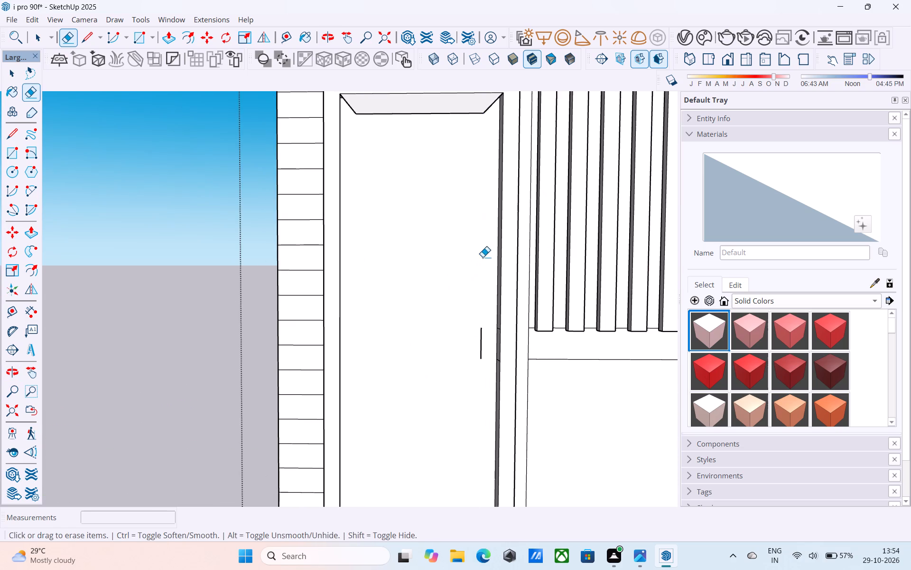
shift+middle_drag(472, 294, 462, 363)
click(457, 181)
drag(457, 181, 458, 186)
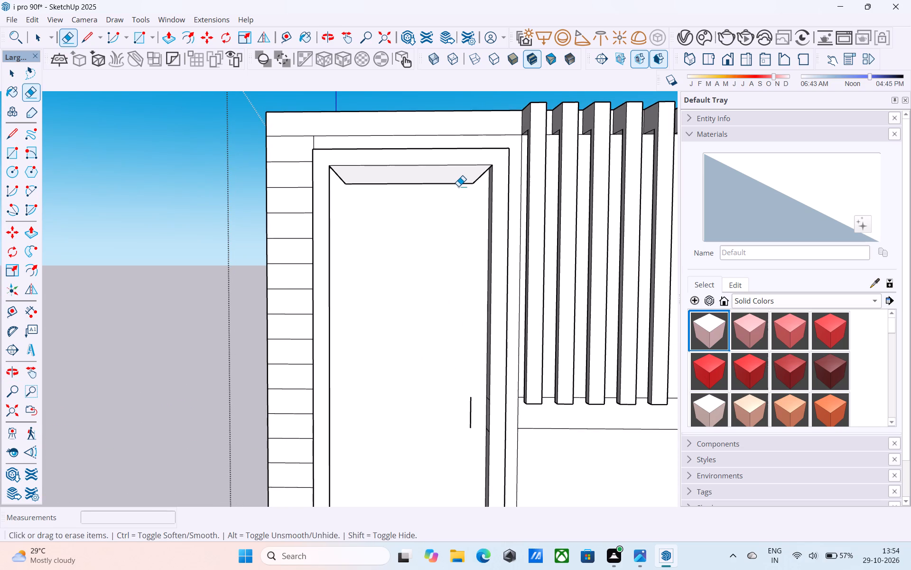
click(456, 182)
click(477, 183)
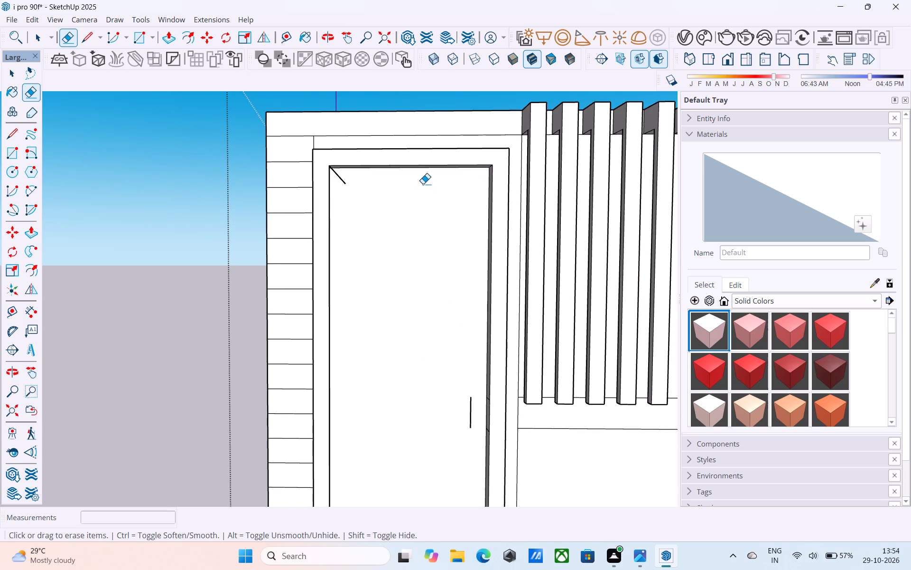
click(467, 404)
drag(474, 416, 467, 412)
Erase the two horizontal floor lines crossing the tower front directly below the panel.
scroll(466, 412, down, 4)
scroll(378, 268, down, 2)
middle_drag(423, 426, 366, 175)
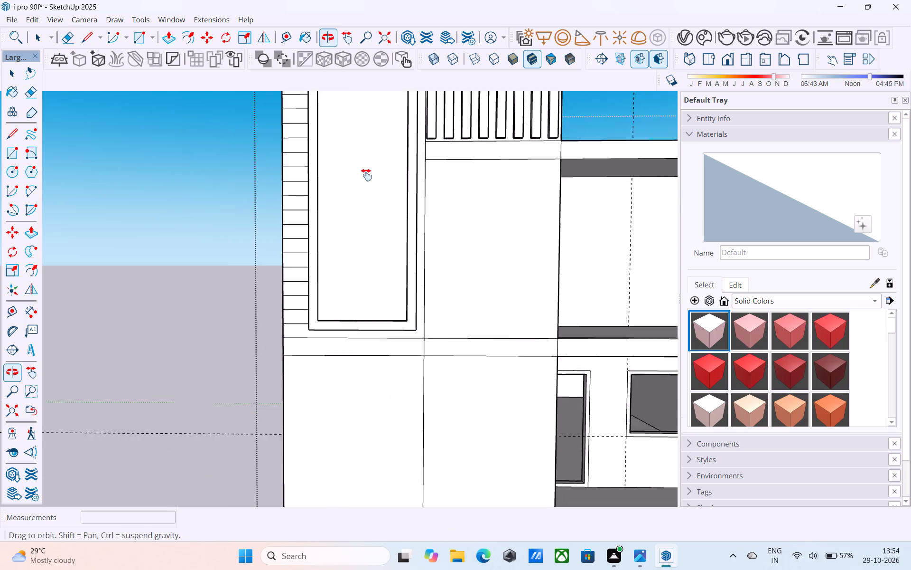
middle_drag(366, 175, 366, 168)
shift+middle_drag(362, 286, 380, 200)
scroll(415, 386, up, 4)
drag(368, 333, 354, 289)
key(space)
Push/Pull the tower panel's bottom face 4' downward to extend its frame.
click(353, 280)
scroll(353, 278, up, 8)
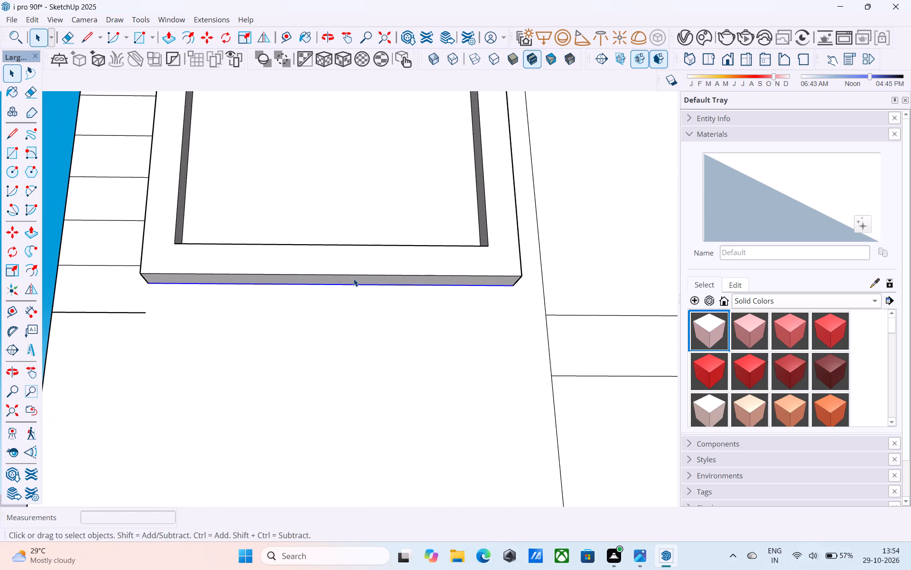
click(356, 280)
key(p)
click(356, 280)
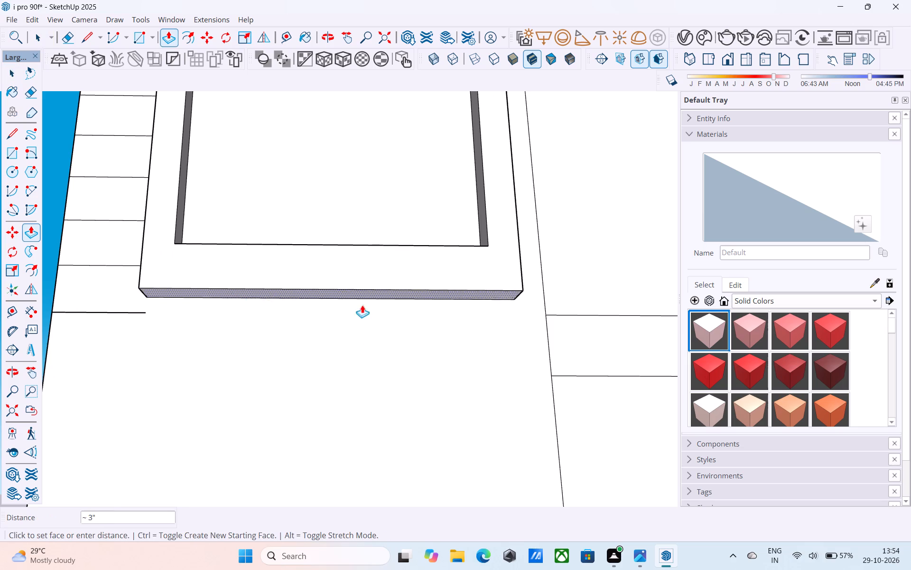
text(4')
key(Return)
key(space)
Push/Pull the bottom edge face of the panel's recess 4' downward to lengthen the recess.
scroll(383, 405, down, 10)
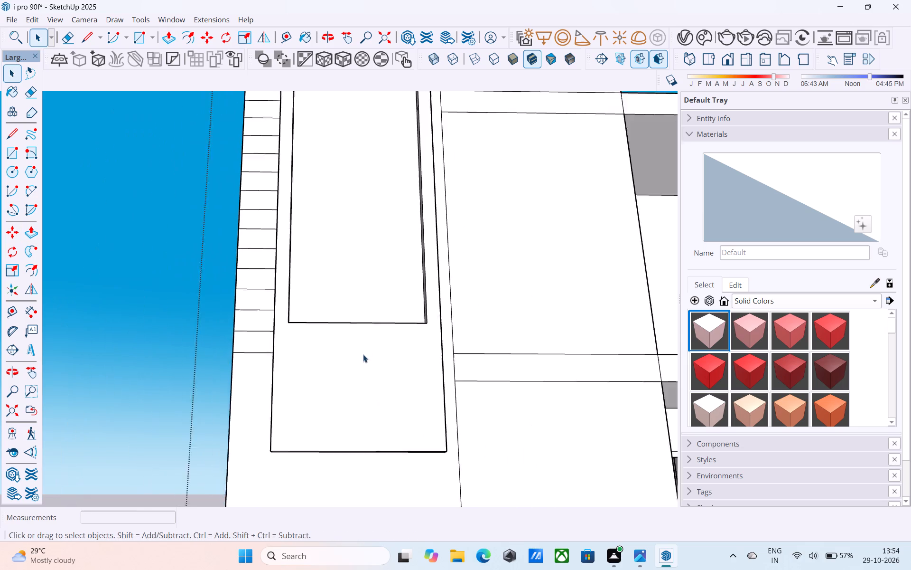
scroll(363, 354, down, 1)
middle_drag(352, 366, 384, 522)
middle_drag(353, 390, 437, 506)
scroll(403, 361, up, 4)
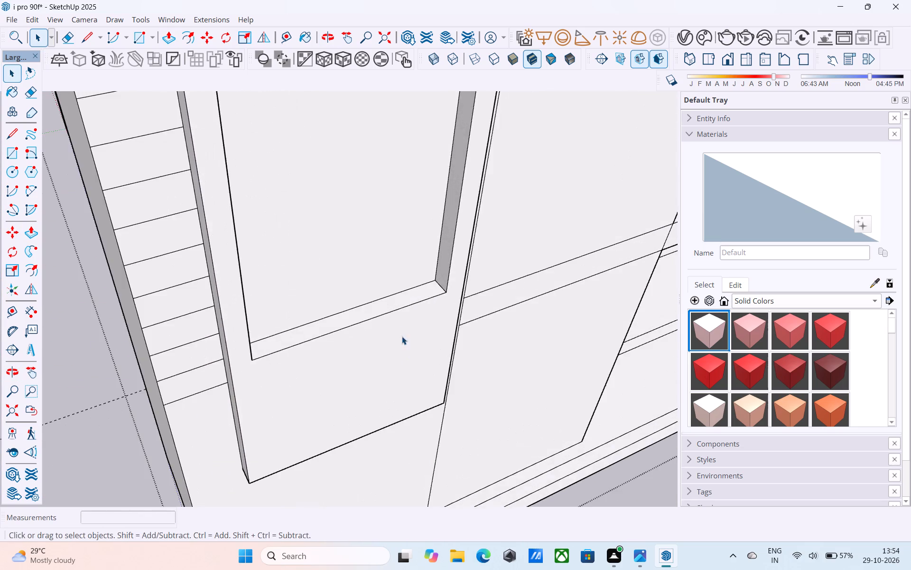
scroll(402, 336, up, 4)
click(378, 305)
key(p)
click(378, 305)
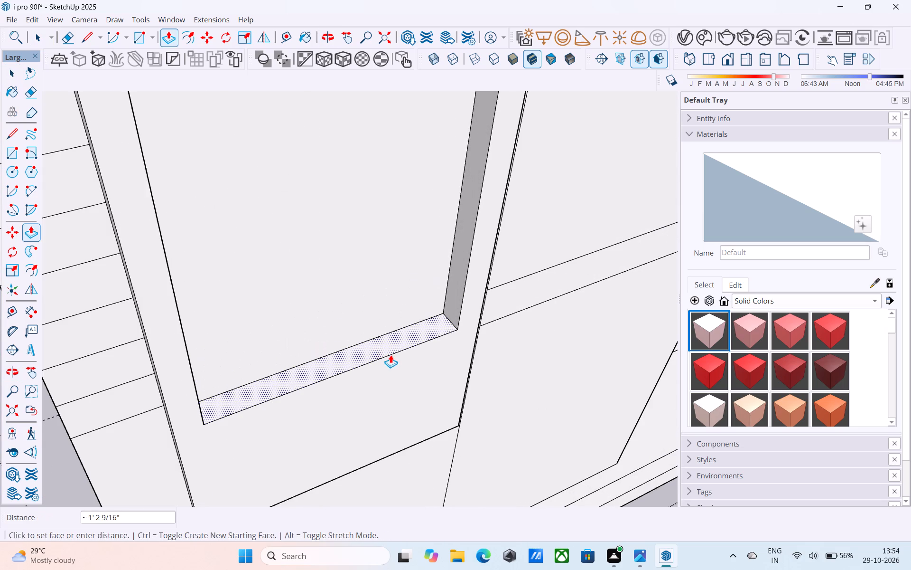
text(4')
key(Return)
key(space)
Offset the outline of the recess's back face 6" inward.
scroll(390, 355, down, 6)
middle_drag(389, 376, 299, 202)
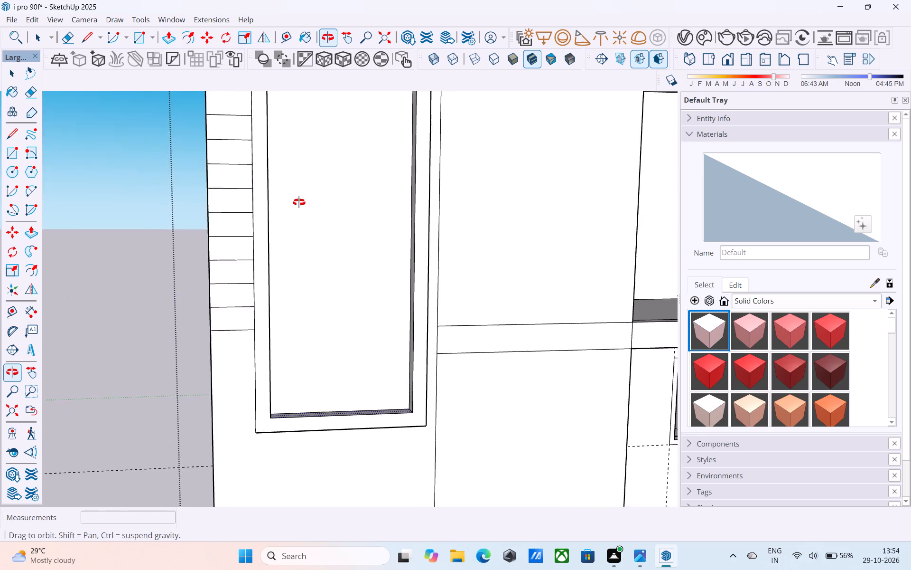
middle_drag(299, 202, 288, 313)
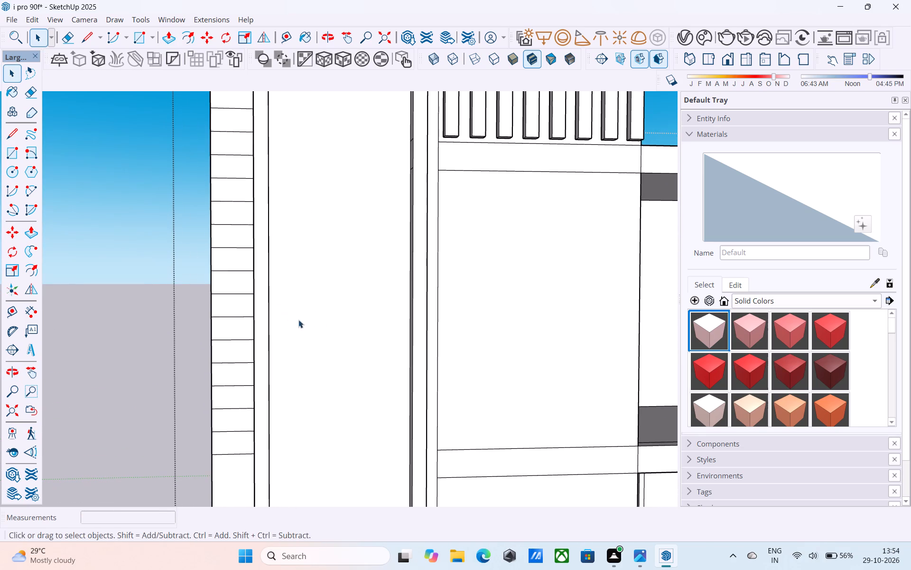
click(320, 323)
key(f)
click(321, 323)
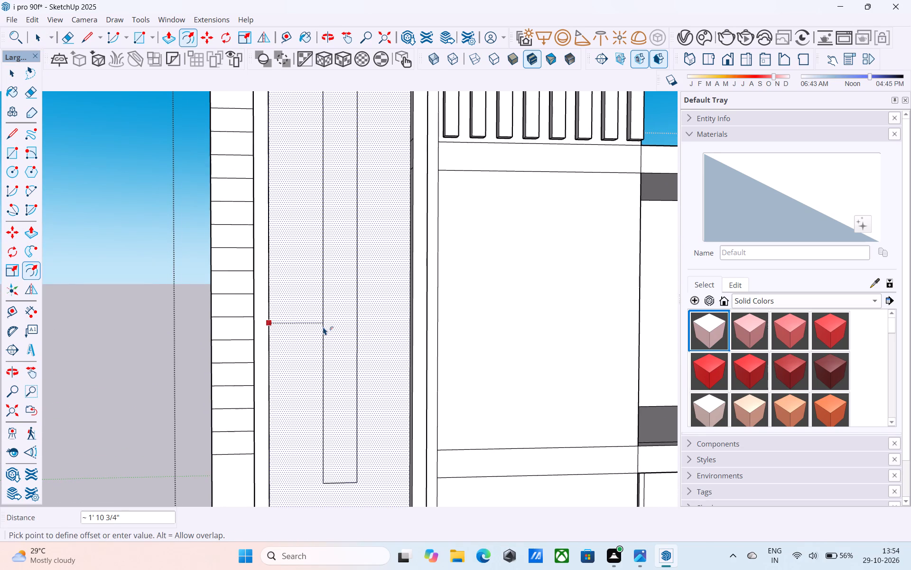
key(6)
key(shift+quotedbl)
key(Return)
key(space)
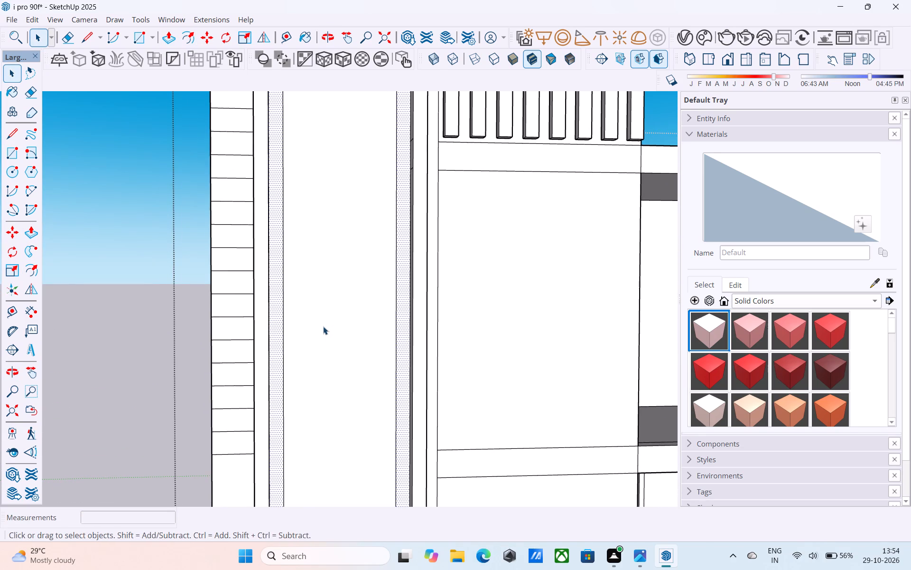
Save the model.
scroll(323, 328, down, 6)
middle_click(323, 328)
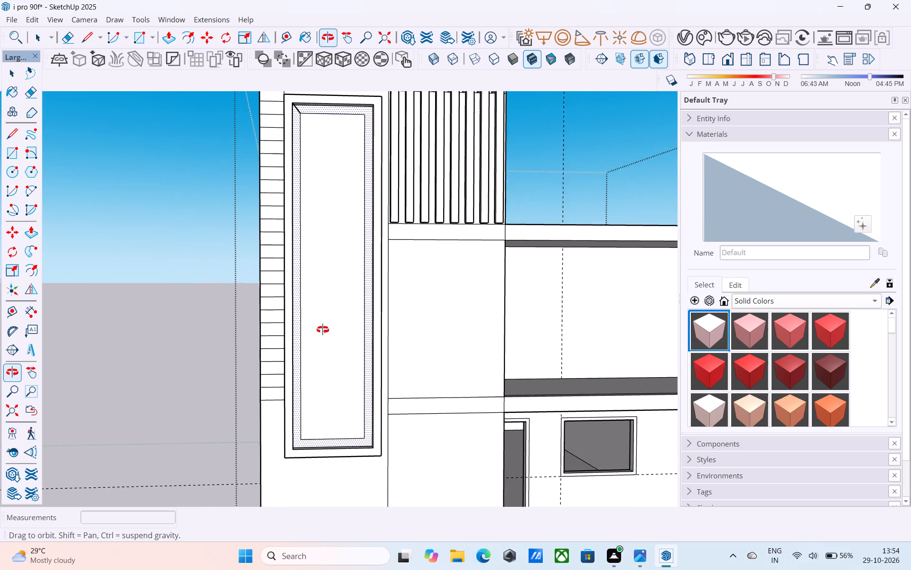
scroll(347, 405, up, 1)
middle_drag(347, 405, 354, 457)
scroll(341, 466, down, 3)
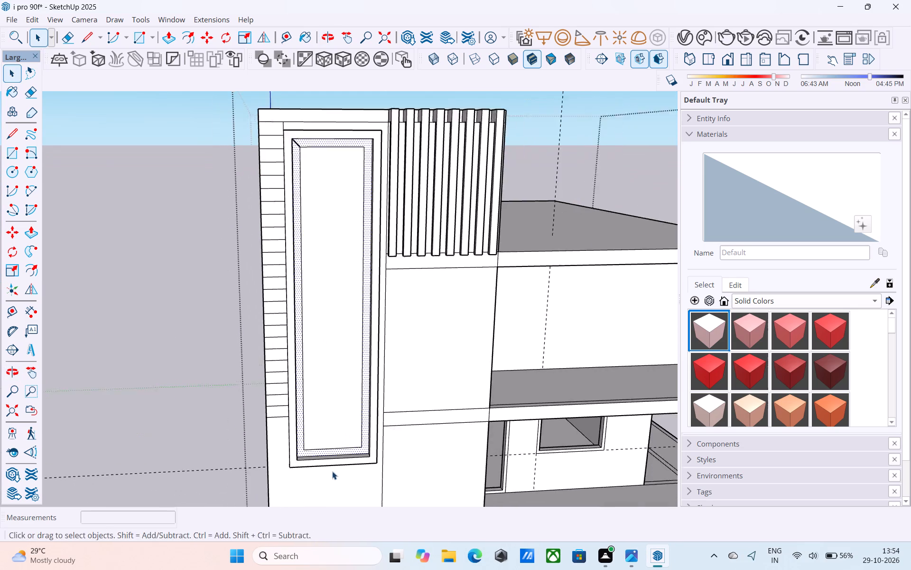
middle_drag(332, 471, 314, 465)
key(ctrl+s)
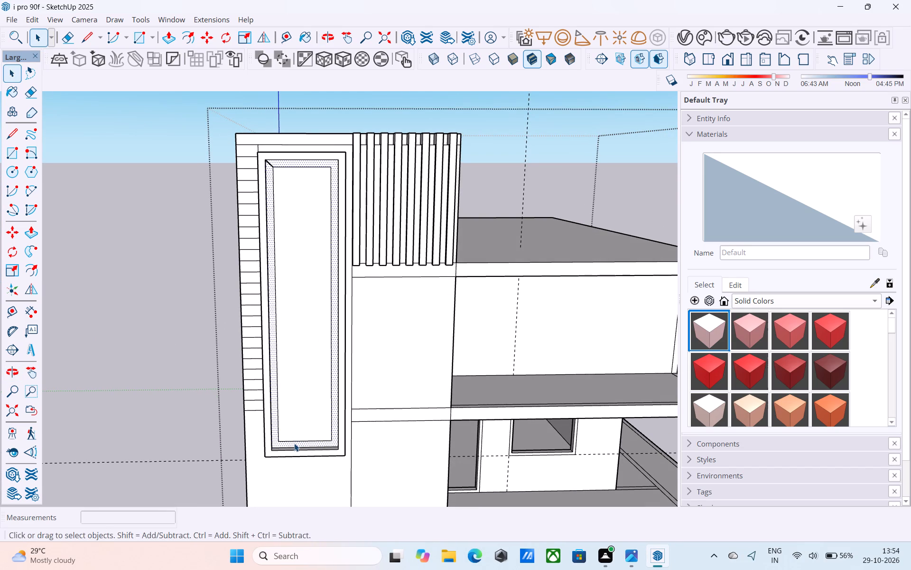
Draw diagonal lines joining the inner offset outline to the recess frame at both bottom corners and the top-right corner.
key(l)
scroll(285, 451, up, 13)
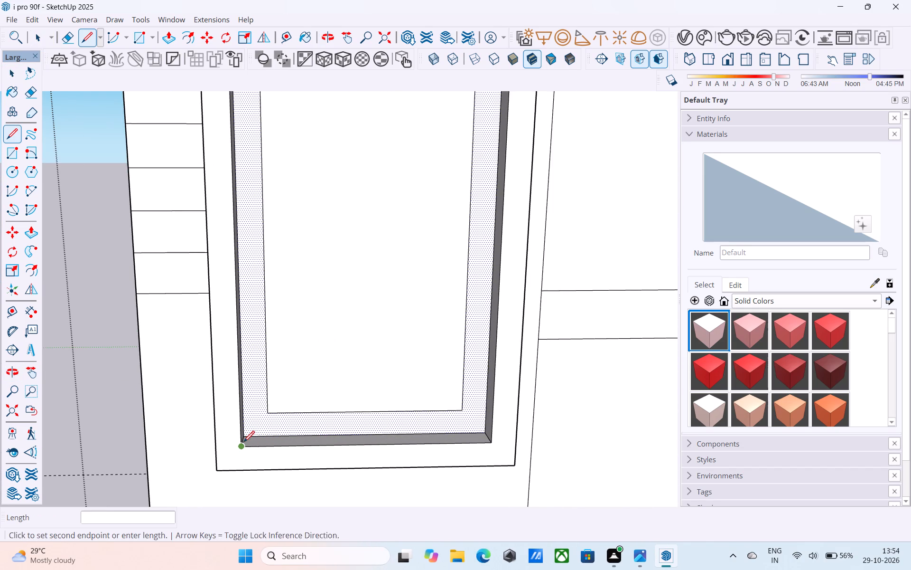
click(243, 443)
click(270, 413)
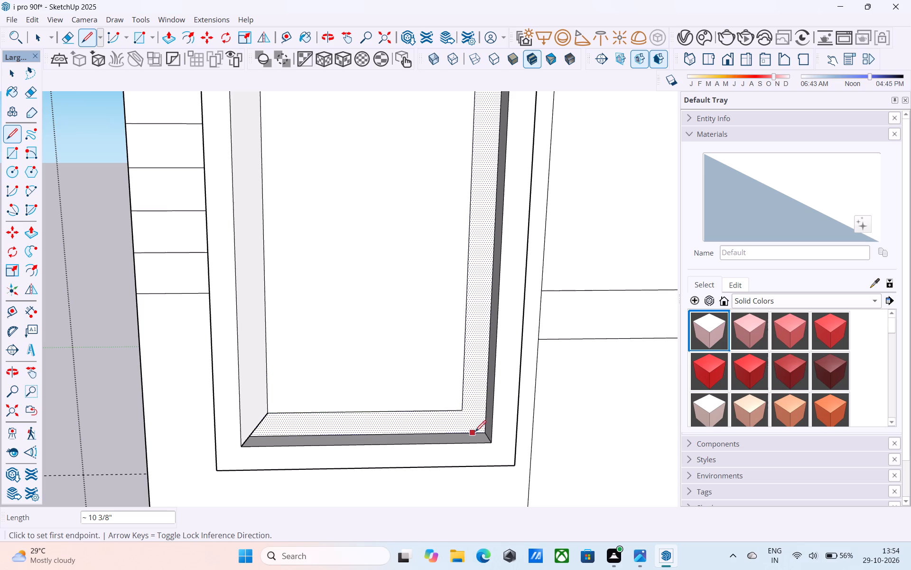
click(486, 443)
click(464, 413)
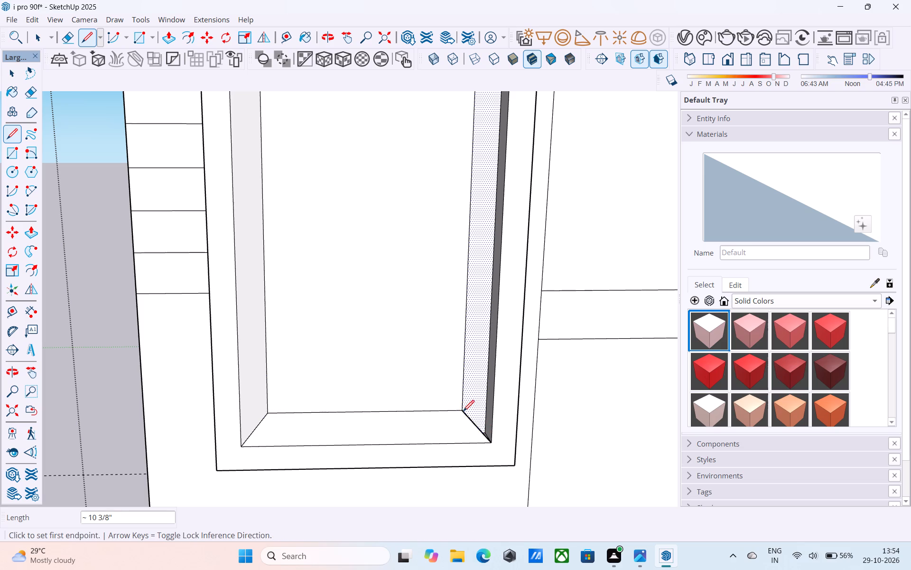
scroll(462, 411, down, 6)
middle_drag(438, 266, 375, 498)
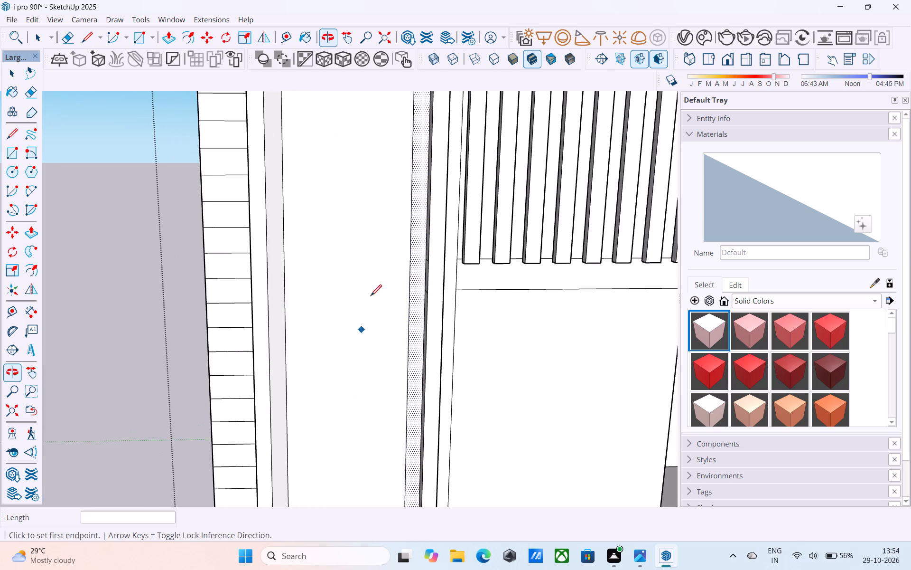
shift+middle_drag(388, 265, 408, 519)
scroll(445, 350, up, 9)
click(436, 268)
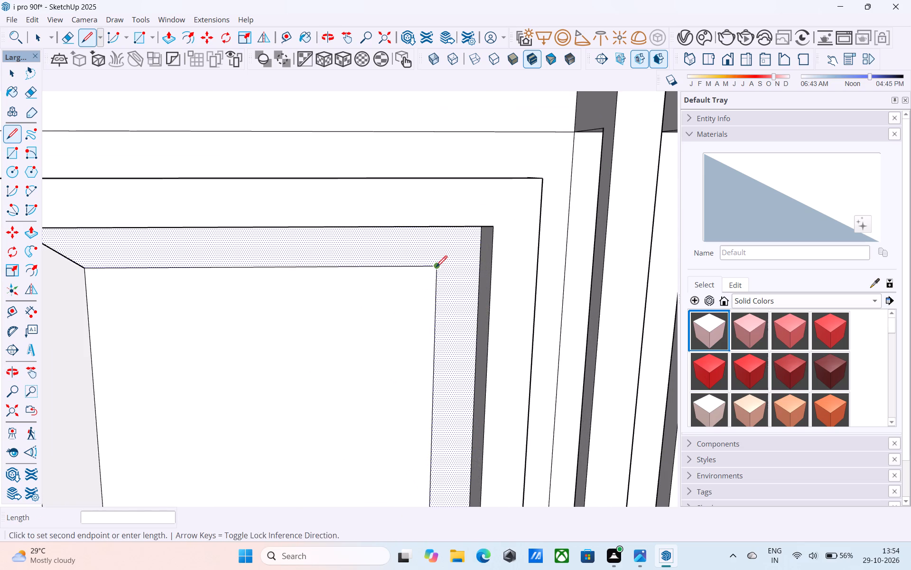
click(494, 224)
scroll(495, 224, down, 6)
scroll(432, 270, down, 3)
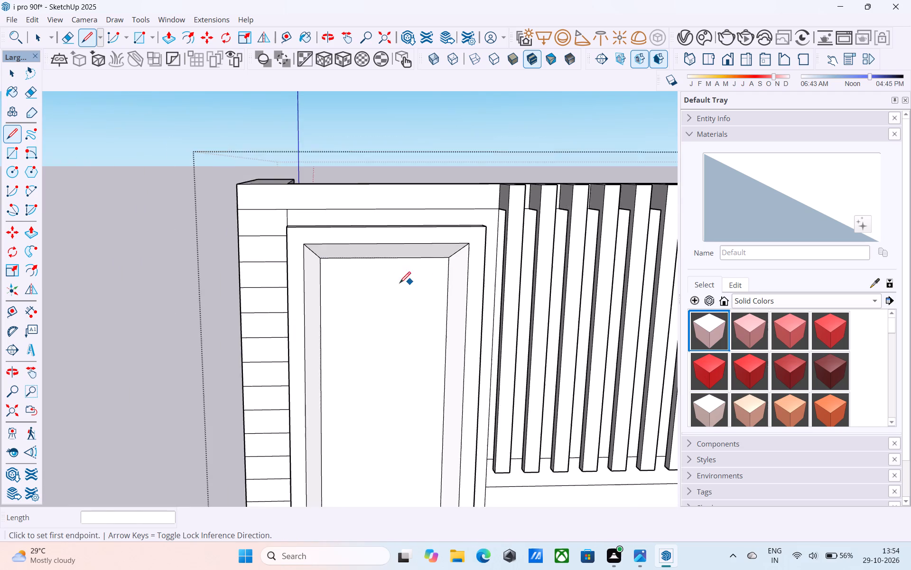
scroll(400, 284, down, 16)
middle_drag(371, 389, 340, 315)
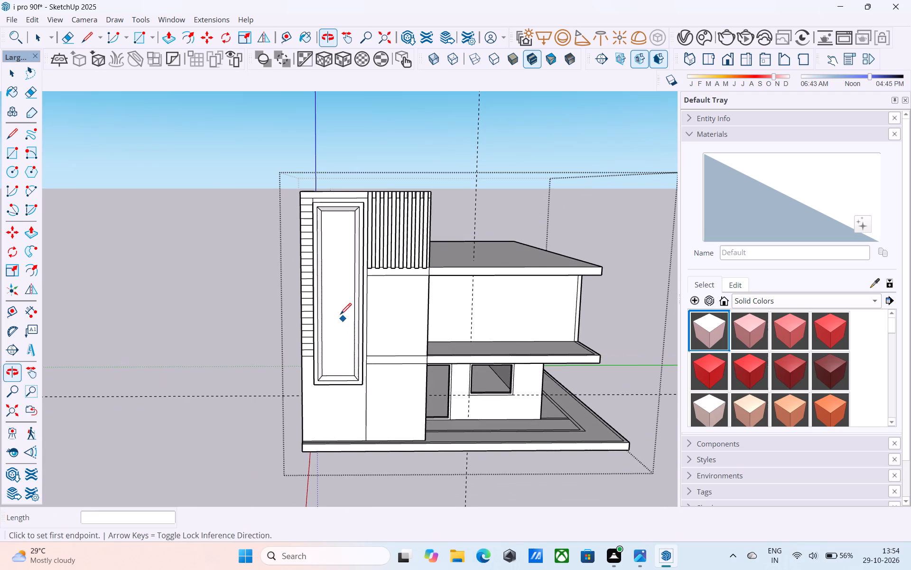
key(space)
Save the model with the finished panel bevel.
key(ctrl+s)
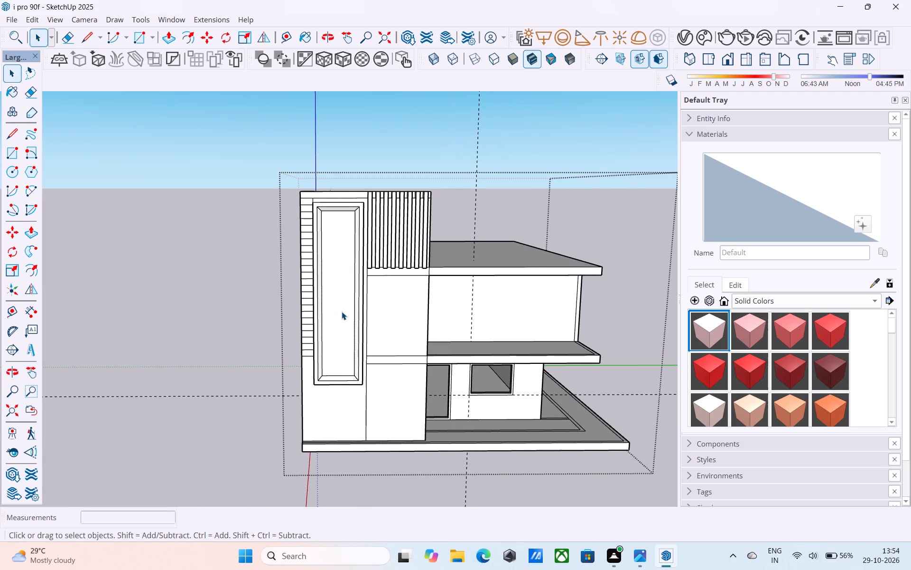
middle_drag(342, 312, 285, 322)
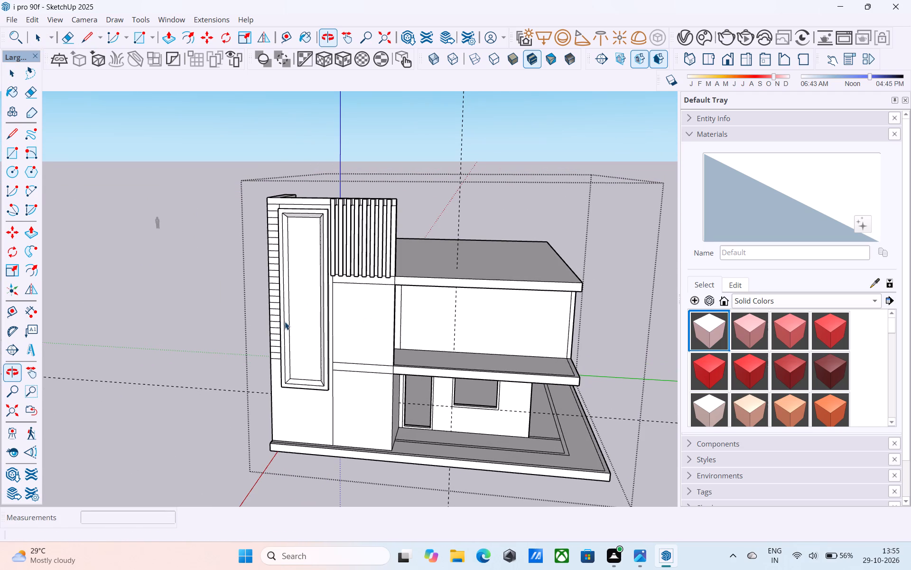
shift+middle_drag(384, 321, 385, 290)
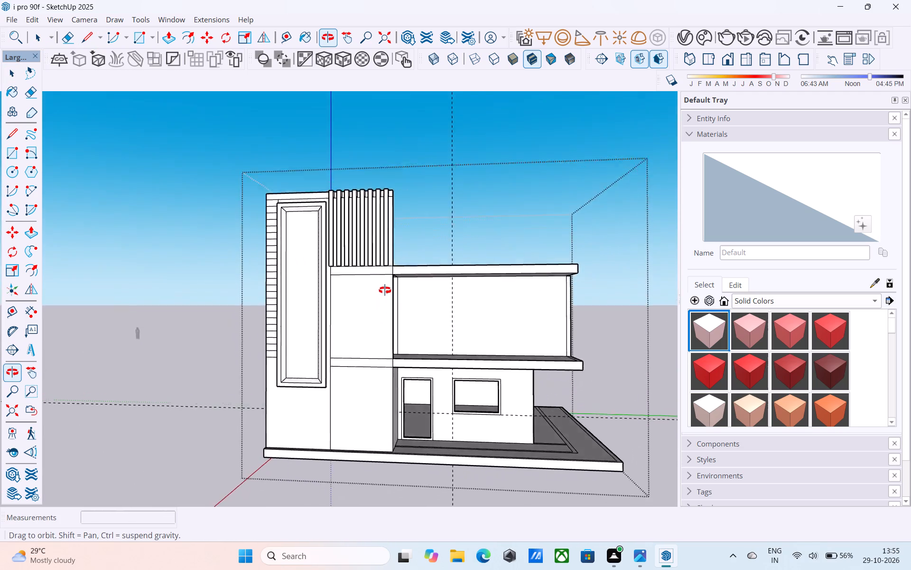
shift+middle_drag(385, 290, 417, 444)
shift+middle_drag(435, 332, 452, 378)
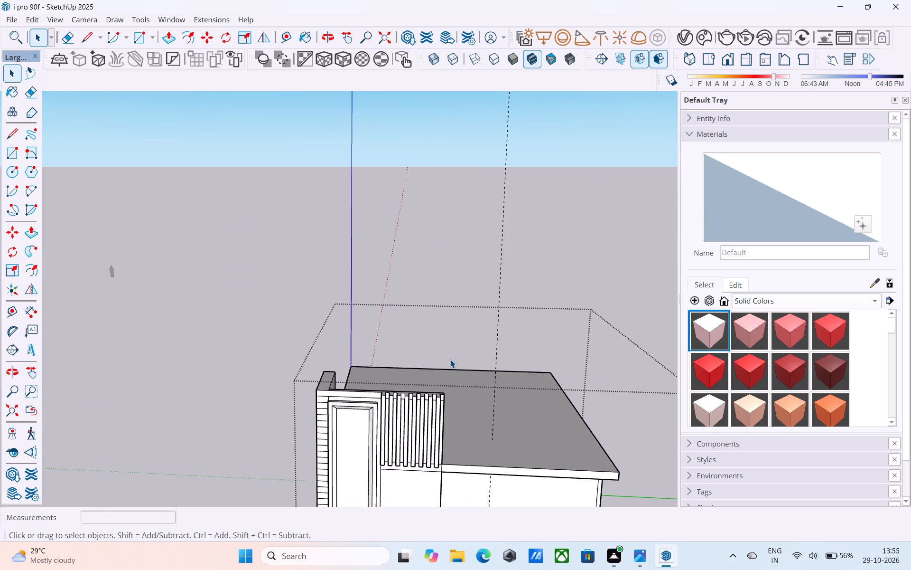
Inspect the house and the beveled panel on the front tower from several angles.
scroll(450, 360, up, 1)
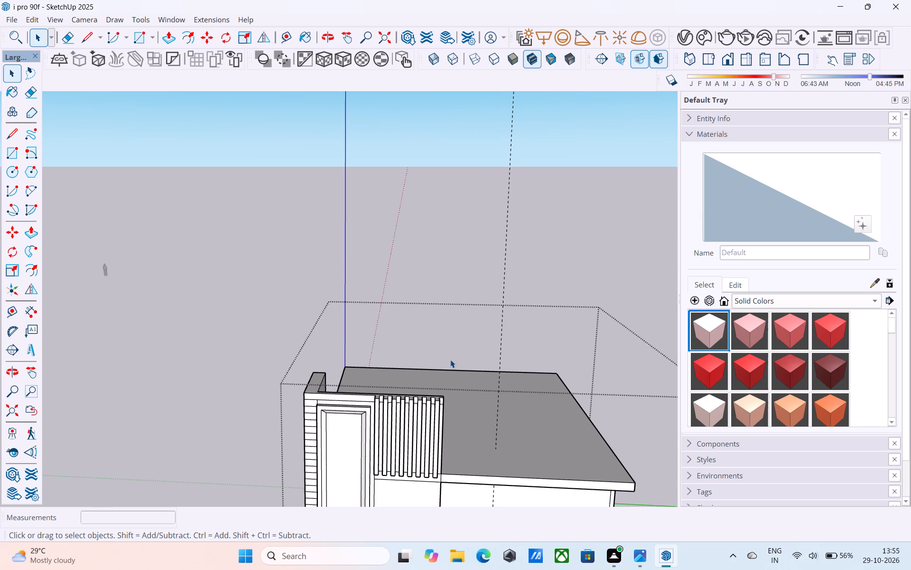
scroll(450, 360, down, 2)
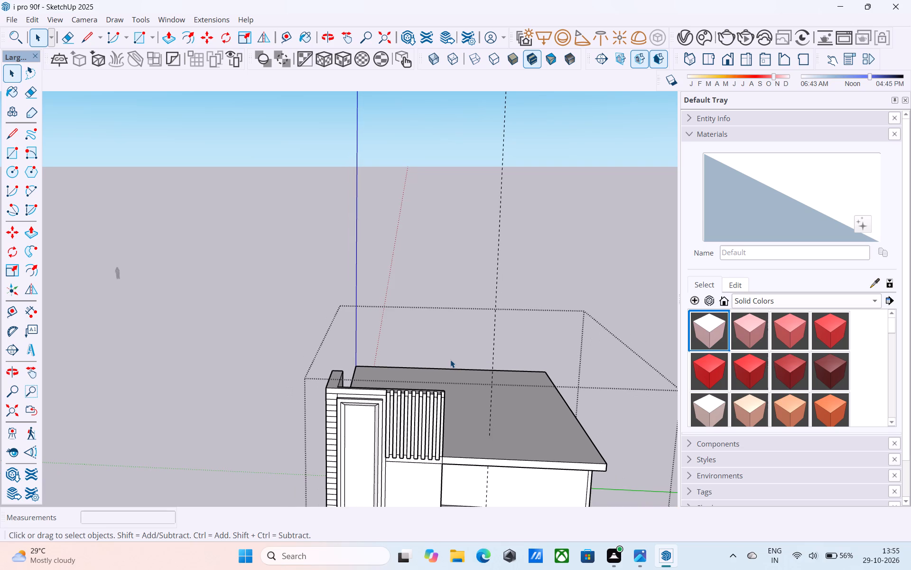
middle_drag(450, 358, 484, 362)
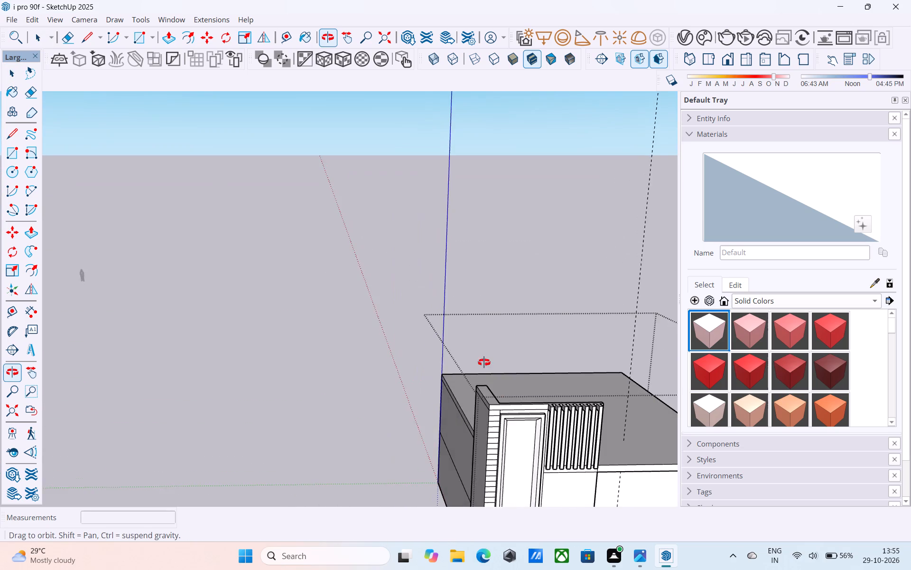
middle_drag(484, 362, 507, 397)
middle_drag(434, 343, 408, 324)
scroll(408, 324, down, 8)
middle_drag(444, 424, 426, 338)
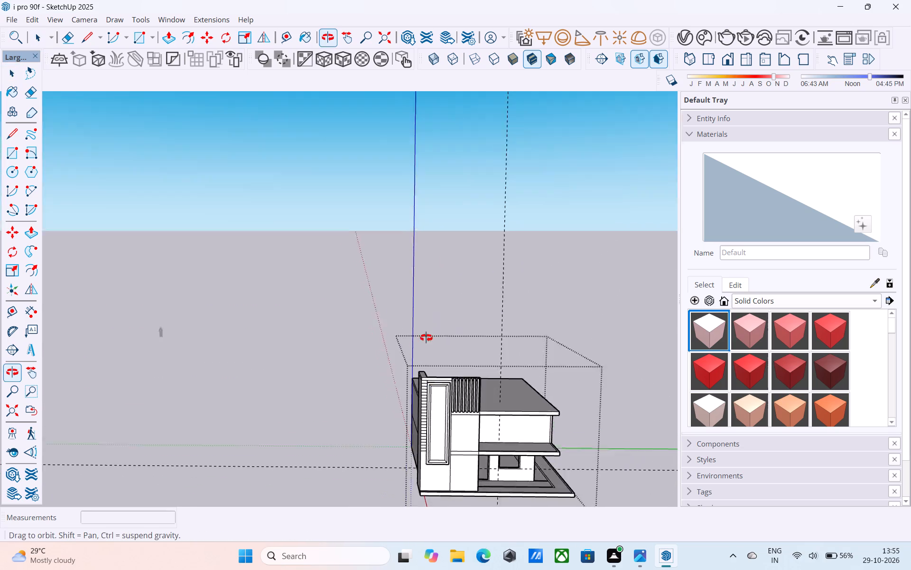
middle_drag(426, 338, 427, 332)
scroll(447, 382, up, 6)
scroll(345, 366, down, 5)
scroll(407, 437, up, 7)
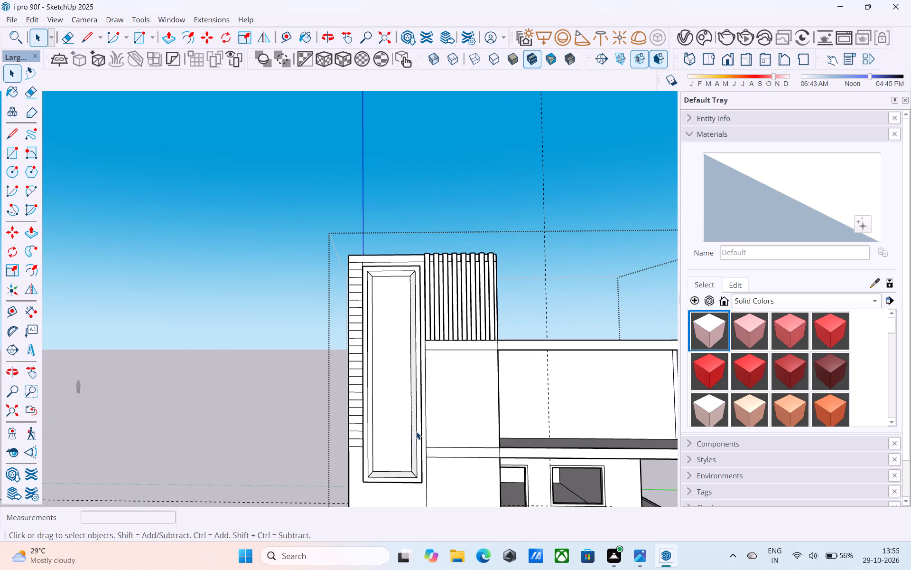
scroll(416, 431, up, 5)
scroll(396, 381, up, 3)
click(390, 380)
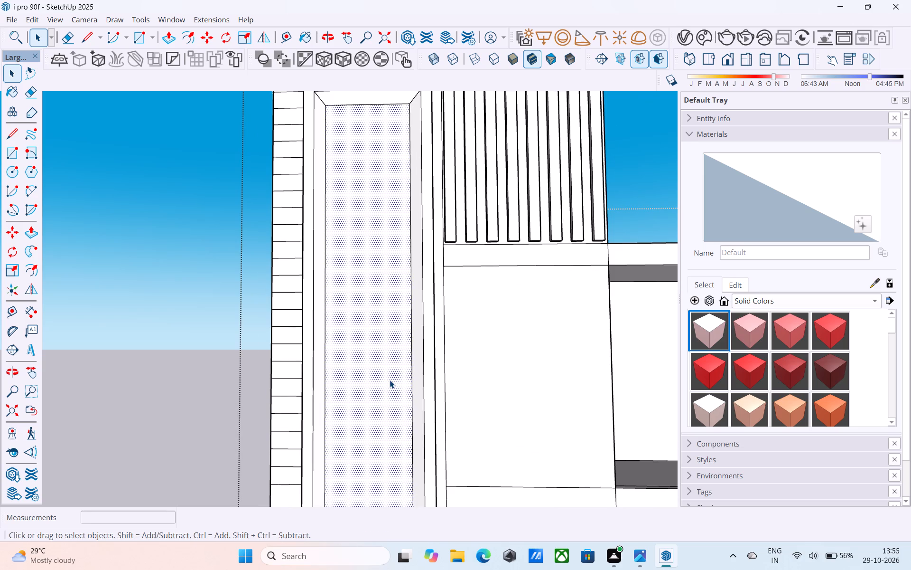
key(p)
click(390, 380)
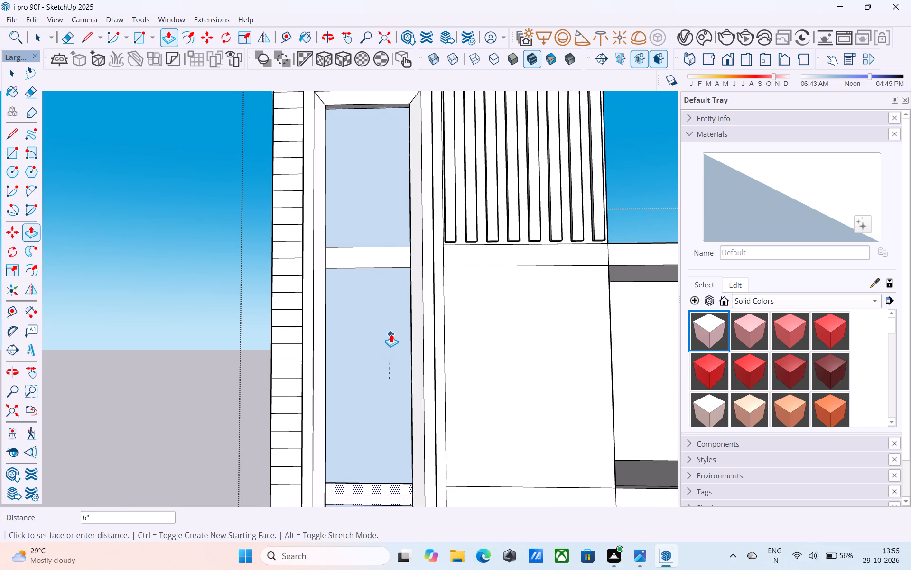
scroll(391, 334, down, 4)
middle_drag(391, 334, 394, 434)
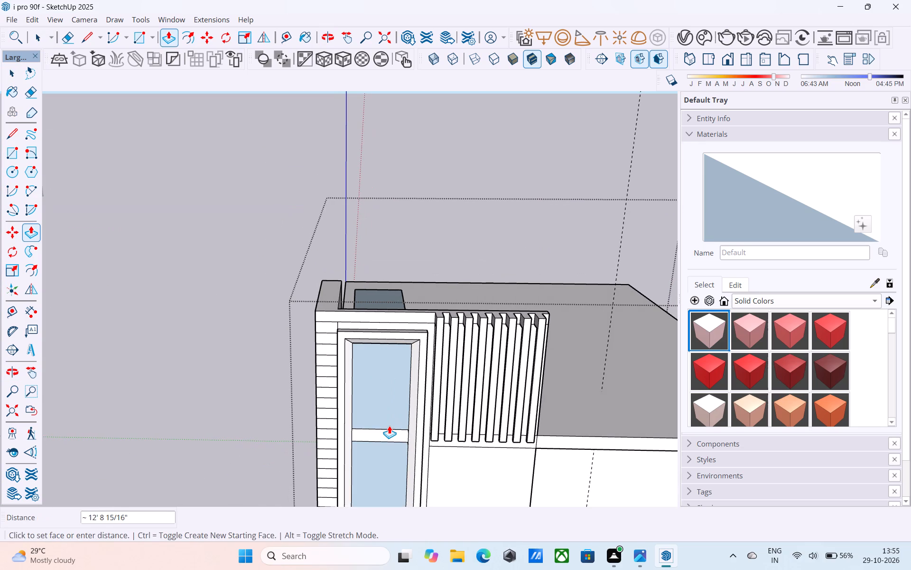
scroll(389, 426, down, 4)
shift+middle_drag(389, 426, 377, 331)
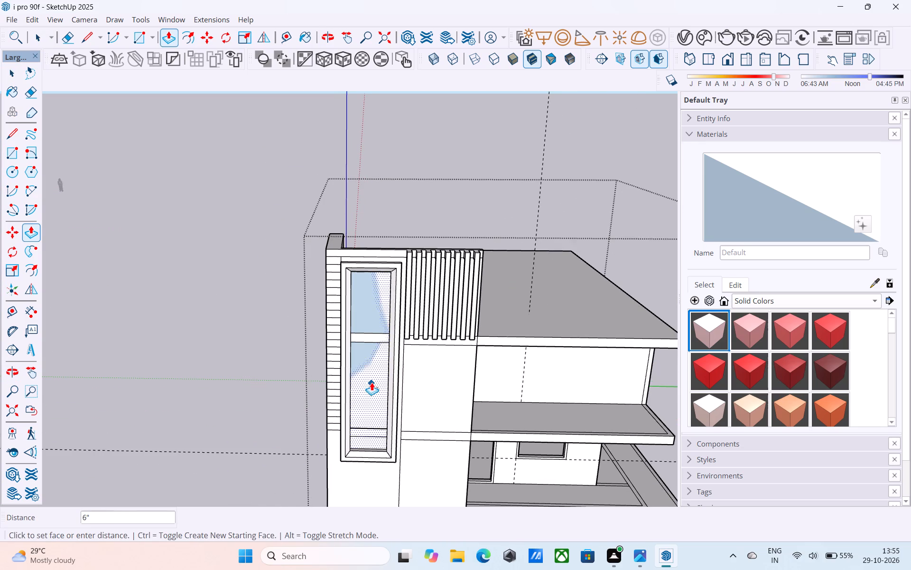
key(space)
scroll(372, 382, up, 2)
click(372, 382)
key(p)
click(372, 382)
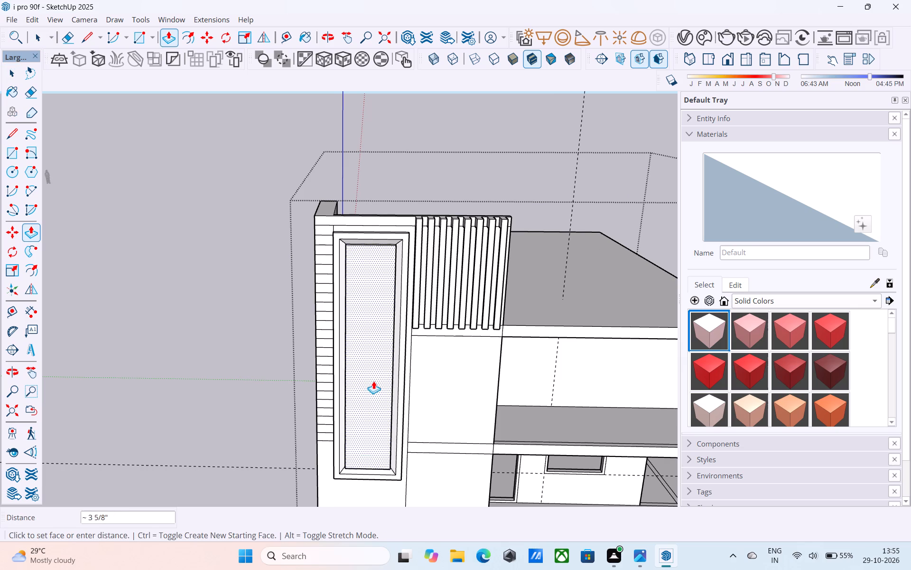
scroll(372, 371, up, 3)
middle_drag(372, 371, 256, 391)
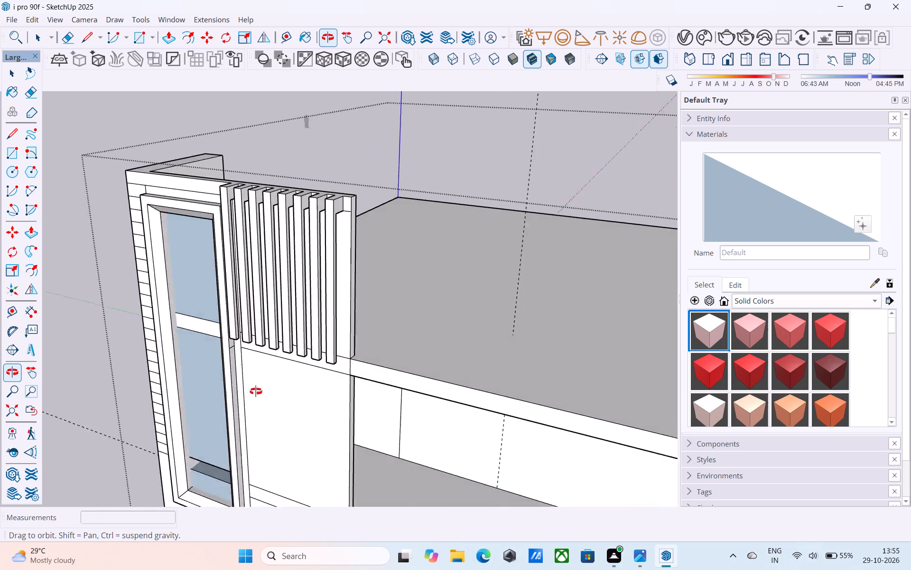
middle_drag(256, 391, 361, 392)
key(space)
Push the beveled panel's inner face 6" inward through the front tower wall.
scroll(361, 389, down, 2)
click(359, 385)
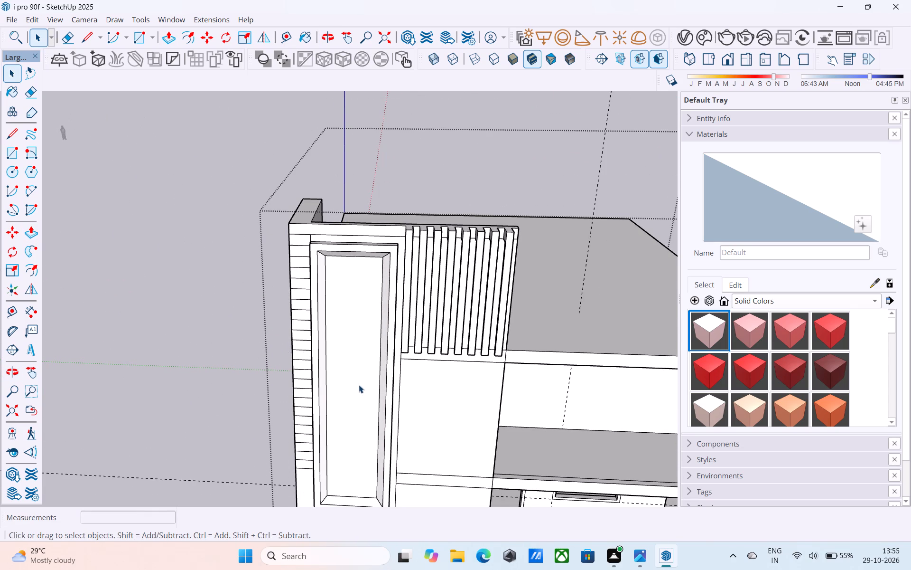
key(p)
click(359, 385)
click(352, 347)
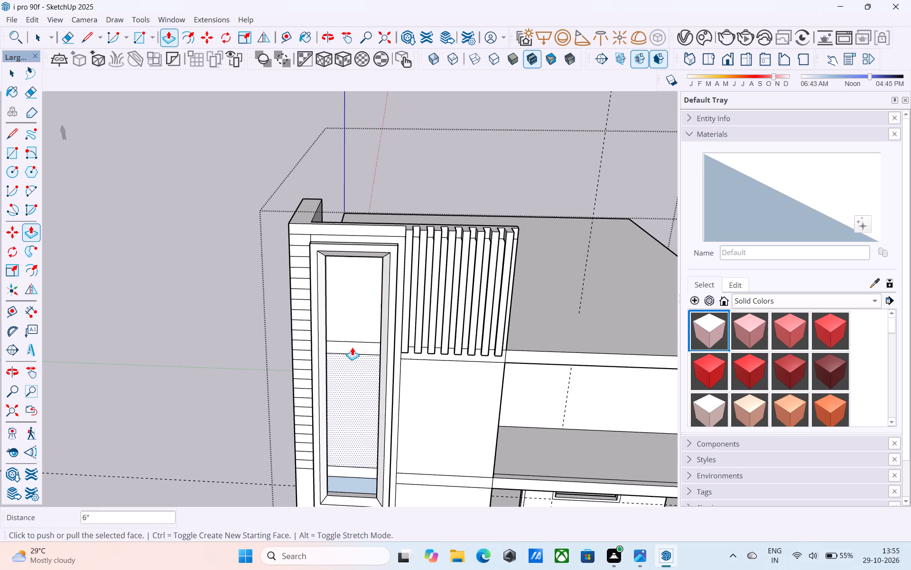
Delete the three leftover faces behind the beveled frame so the tower opening is clear.
key(space)
click(353, 366)
key(Delete)
click(359, 308)
key(Delete)
middle_drag(358, 335, 373, 292)
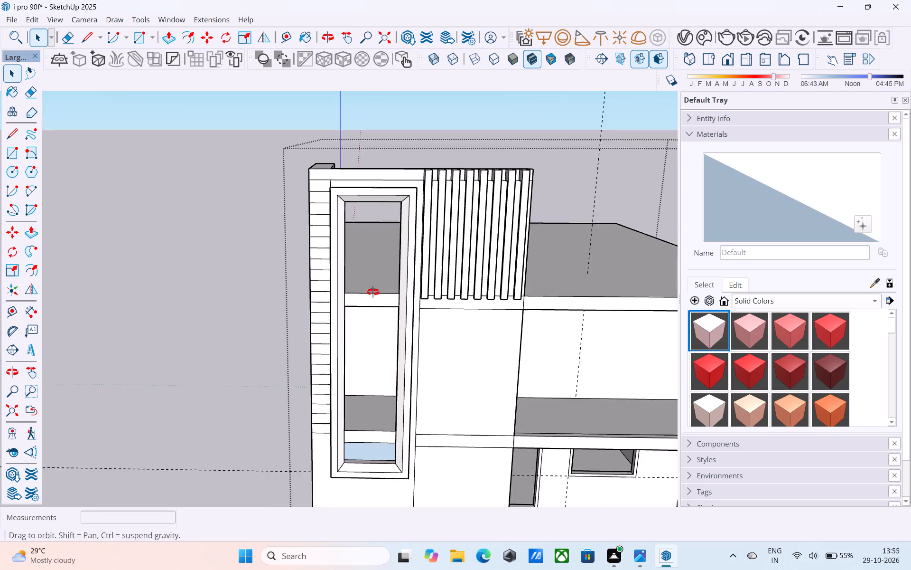
middle_drag(373, 292, 373, 288)
click(366, 437)
key(Delete)
Push the first-floor slab edge visible through the tower opening back to the plane of the upper wall behind it.
scroll(374, 301, up, 2)
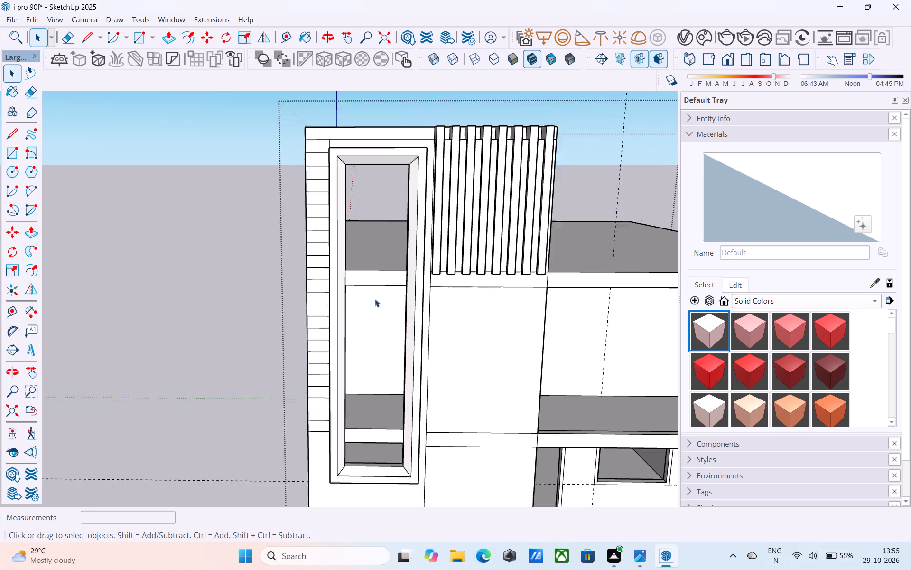
scroll(375, 299, up, 2)
click(376, 275)
middle_drag(376, 276, 545, 350)
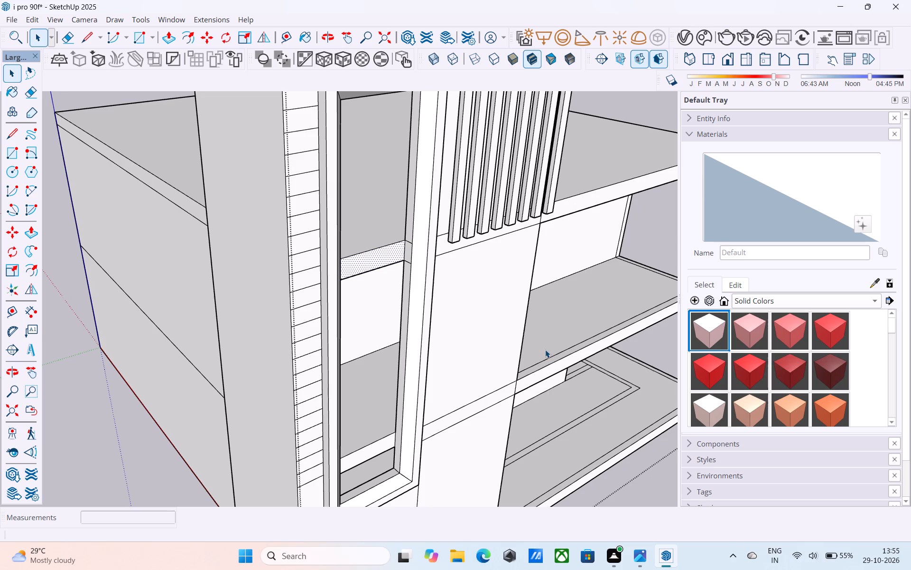
middle_drag(484, 324, 404, 305)
scroll(404, 305, down, 4)
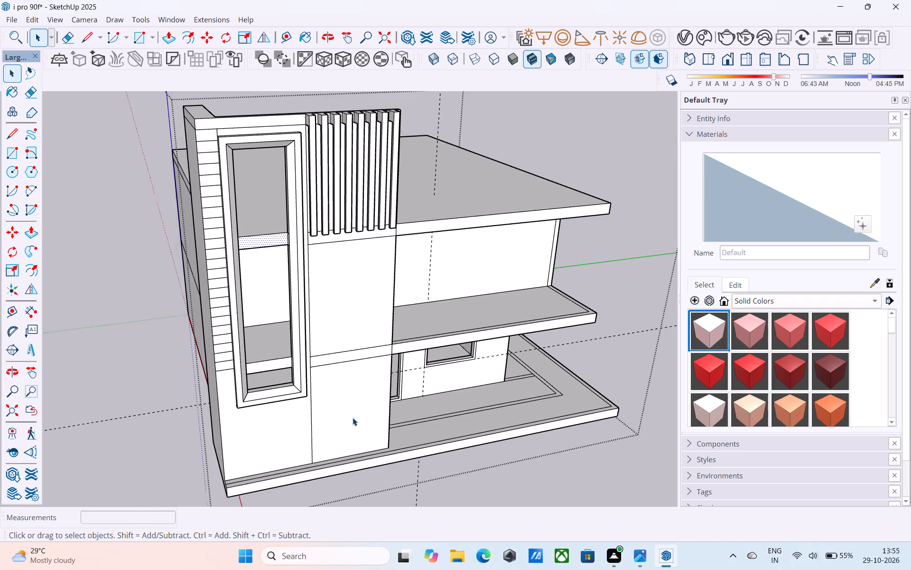
middle_drag(304, 428, 341, 427)
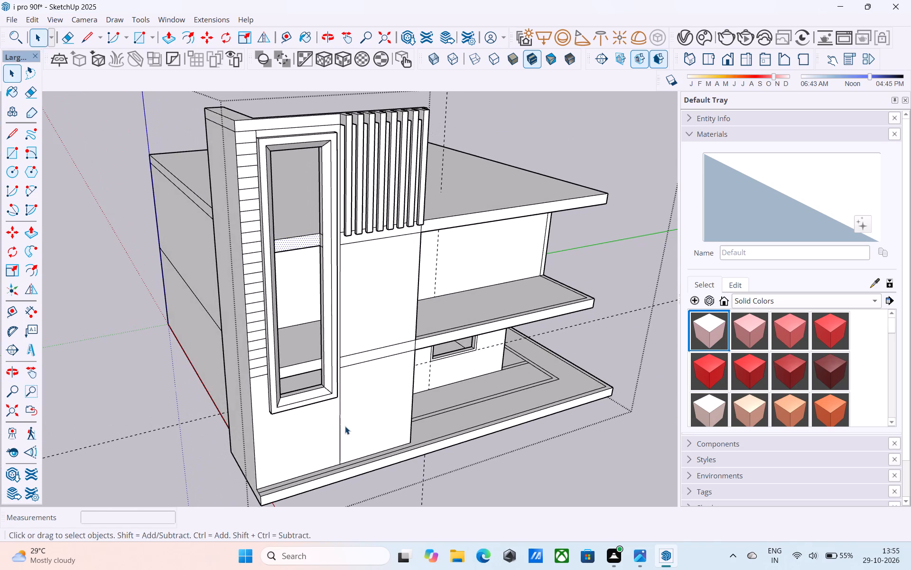
key(l)
middle_drag(345, 426, 372, 422)
scroll(358, 367, up, 17)
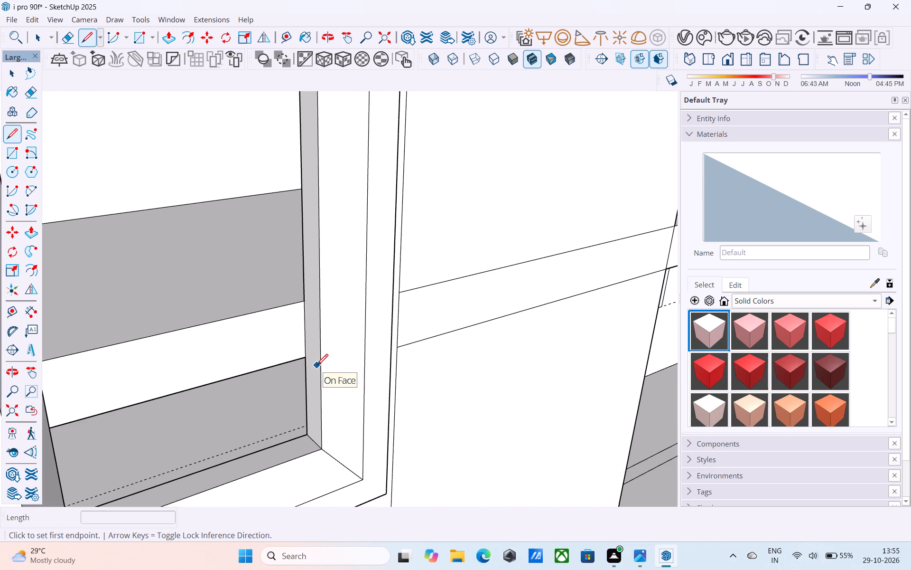
key(space)
click(286, 353)
key(p)
click(286, 353)
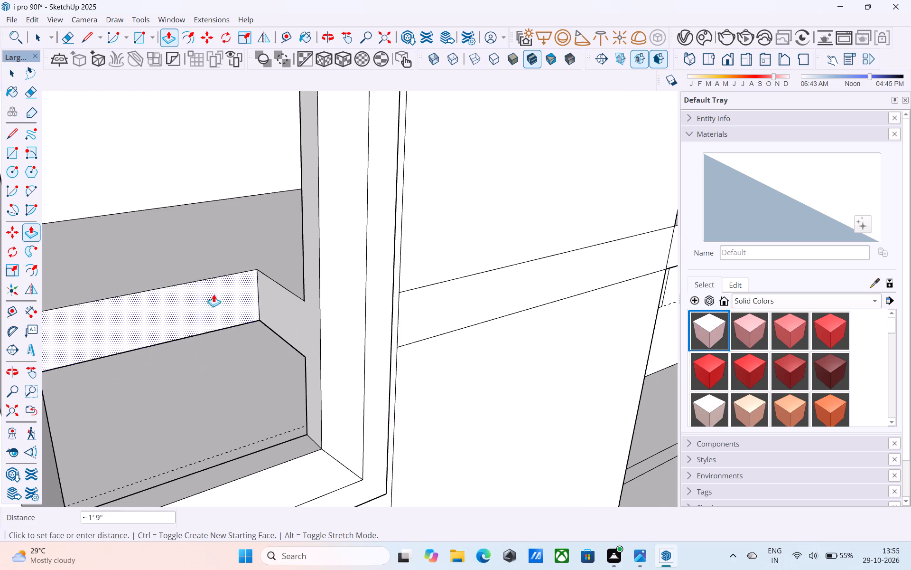
click(107, 192)
key(space)
Push the roof slab edge visible through the tower opening back to the plane of the upper wall beneath it.
scroll(288, 283, down, 8)
middle_drag(293, 294, 300, 321)
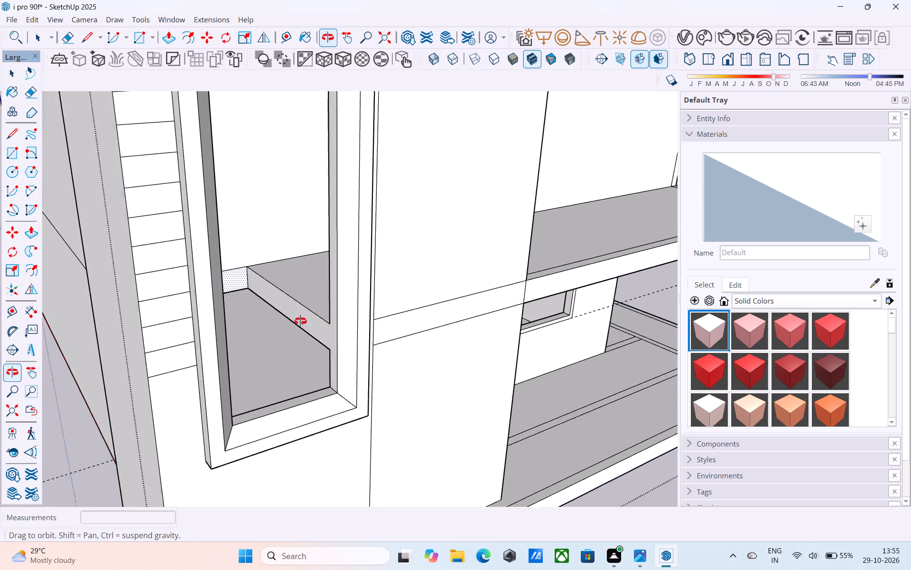
middle_drag(300, 321, 236, 217)
scroll(250, 216, down, 6)
shift+middle_drag(256, 223, 259, 303)
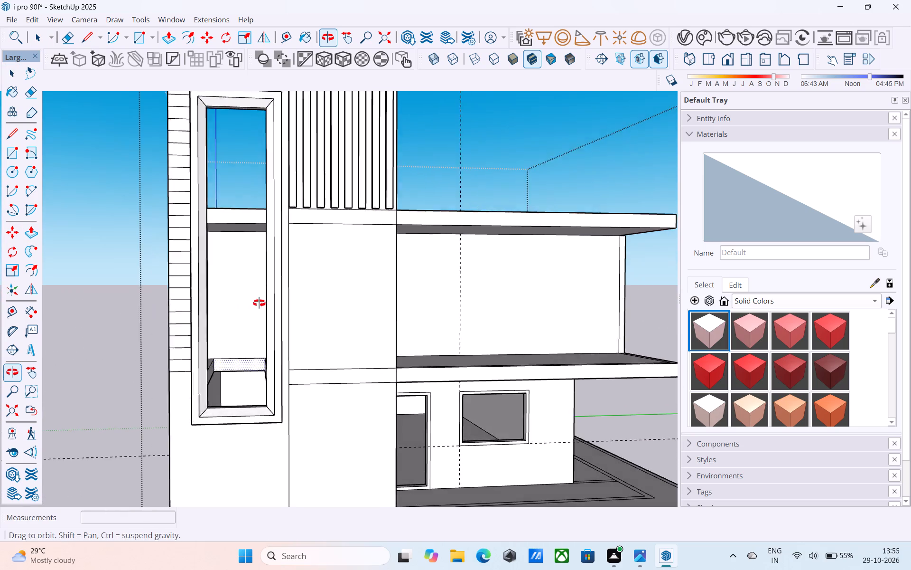
shift+middle_drag(259, 303, 261, 318)
shift+middle_drag(263, 318, 284, 371)
scroll(285, 364, up, 6)
click(268, 295)
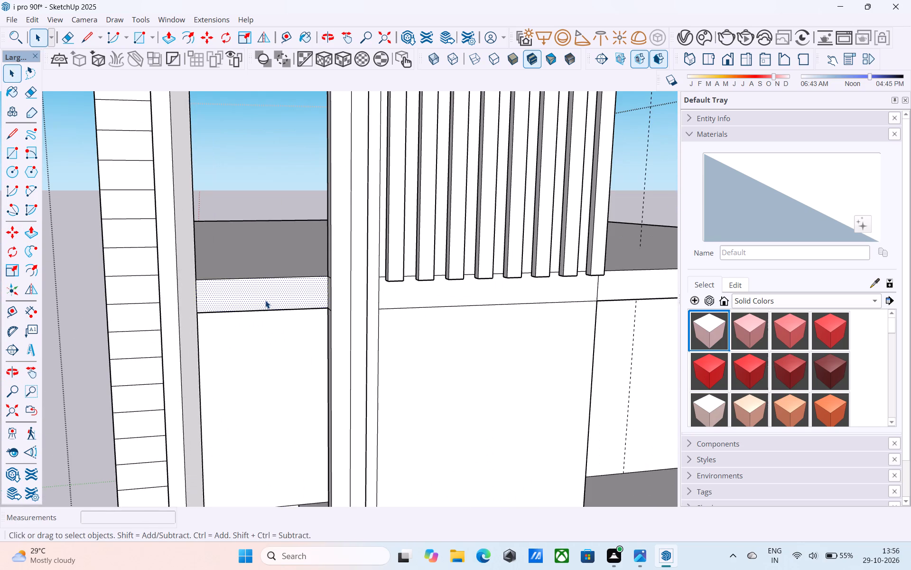
key(p)
click(264, 301)
middle_drag(268, 350, 268, 268)
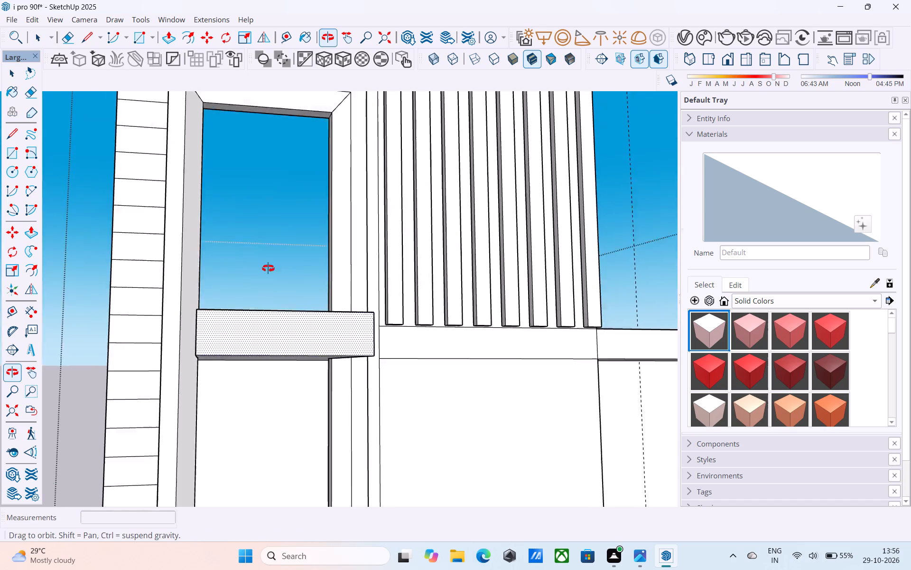
middle_drag(268, 268, 269, 240)
click(293, 438)
scroll(303, 394, down, 5)
middle_drag(308, 364, 273, 432)
key(space)
Pull the roof slab's side edge next to the tower outward, flush with the tower's outer side face.
middle_drag(265, 373, 478, 452)
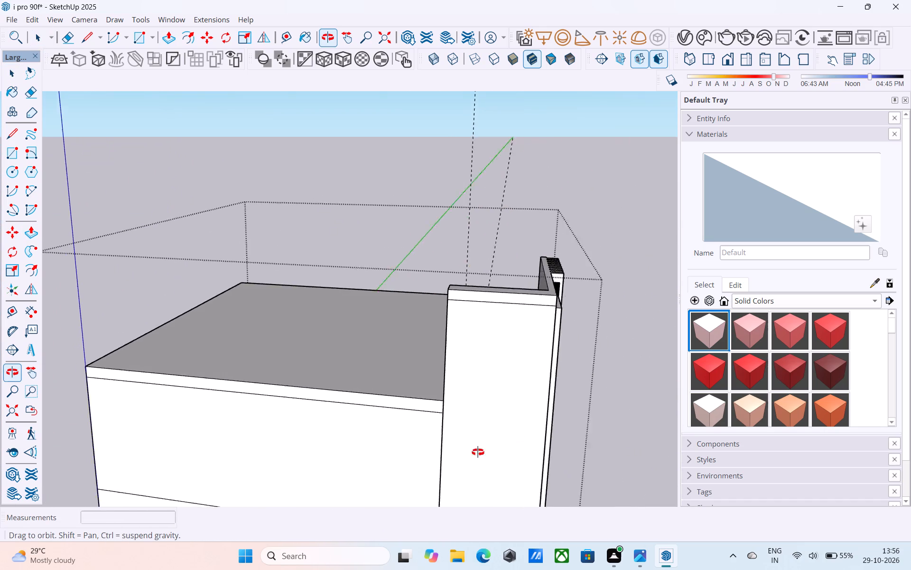
middle_drag(478, 452, 520, 445)
shift+middle_drag(519, 444, 578, 500)
scroll(564, 414, up, 4)
middle_drag(543, 389, 529, 375)
scroll(529, 375, down, 2)
scroll(515, 395, up, 5)
click(515, 397)
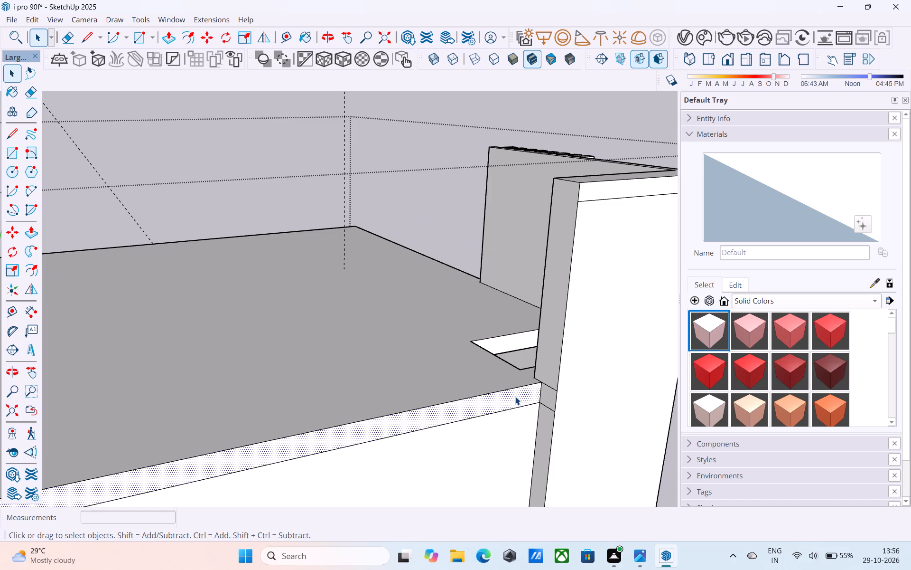
key(p)
click(515, 397)
click(585, 342)
scroll(510, 328, down, 7)
key(space)
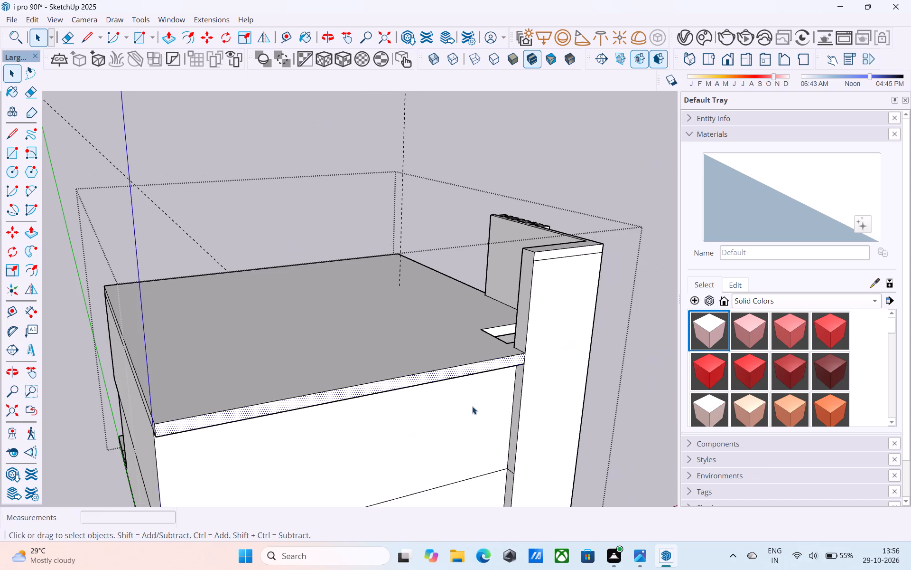
Pull the upper-floor and ground-floor side walls out by the same distance, flush with the tower's side face.
click(472, 406)
click(473, 407)
key(p)
double_click(473, 407)
scroll(459, 285, down, 6)
scroll(447, 414, up, 5)
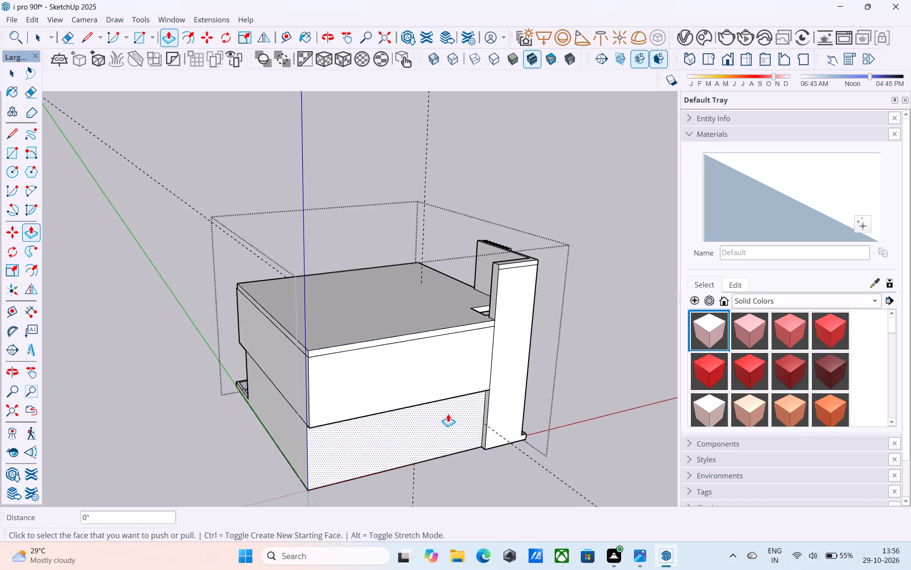
scroll(448, 414, up, 1)
double_click(449, 414)
middle_drag(449, 414, 464, 452)
key(space)
scroll(493, 380, down, 1)
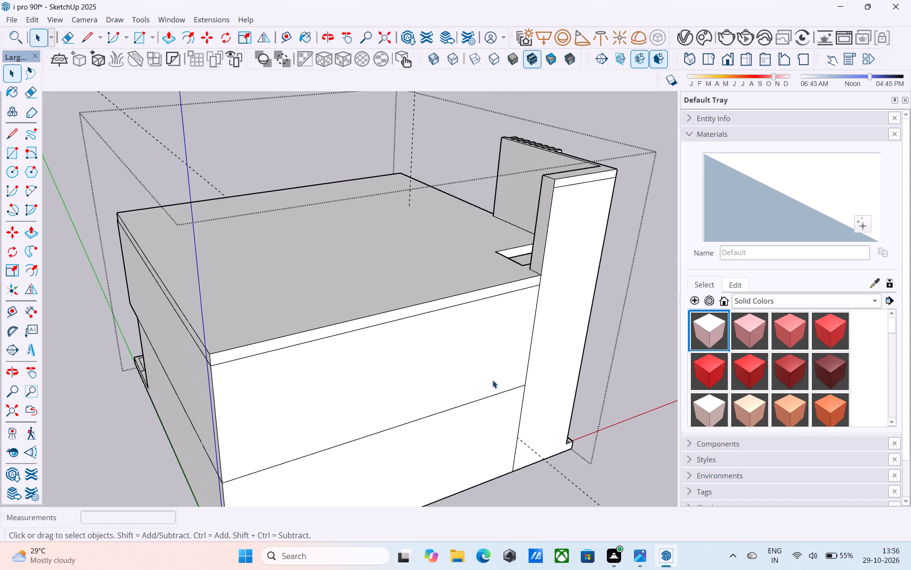
Measure the thickness of the tower's side wall along its top end edge above the roof.
middle_drag(493, 380, 590, 493)
shift+middle_drag(579, 361, 529, 503)
middle_drag(501, 437, 419, 398)
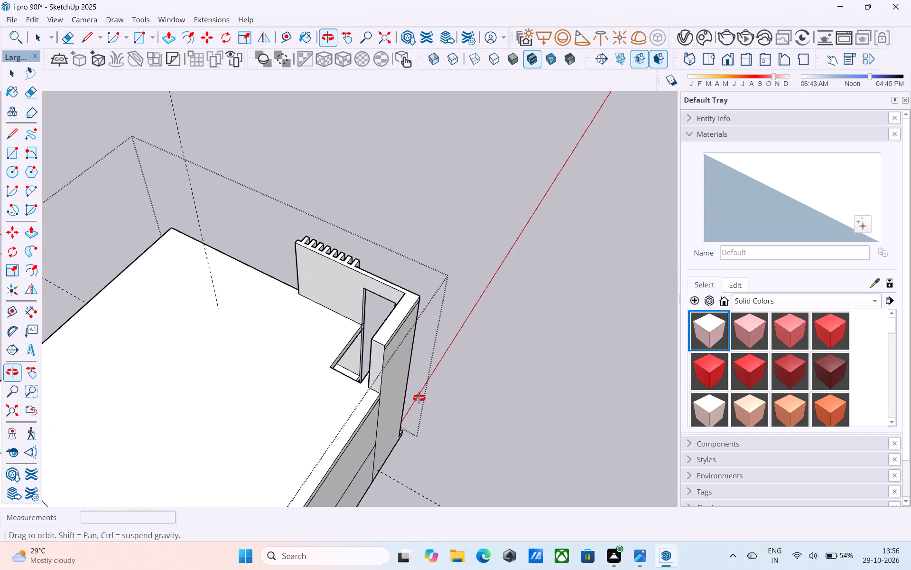
middle_drag(419, 398, 624, 410)
scroll(474, 319, up, 5)
middle_drag(474, 300, 454, 313)
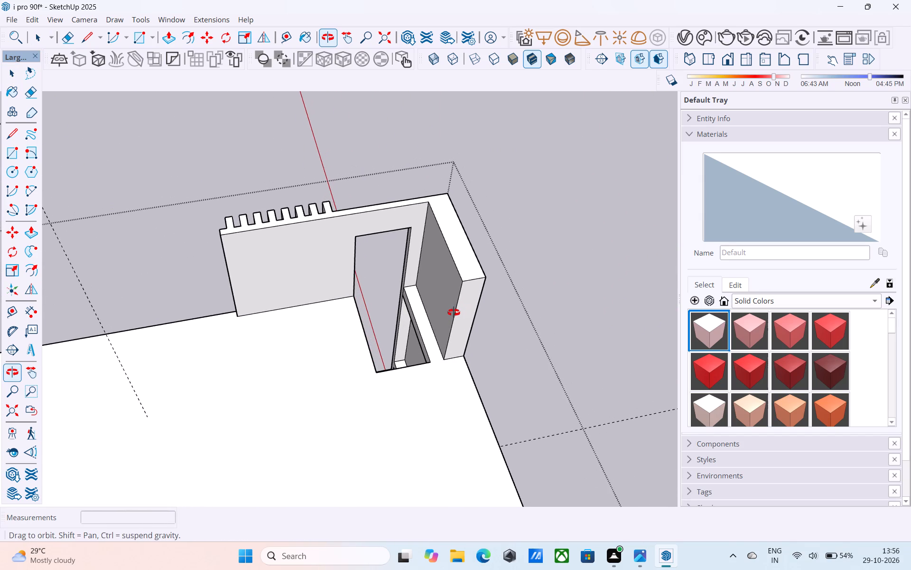
middle_drag(454, 313, 443, 312)
key(l)
scroll(449, 291, up, 6)
click(456, 281)
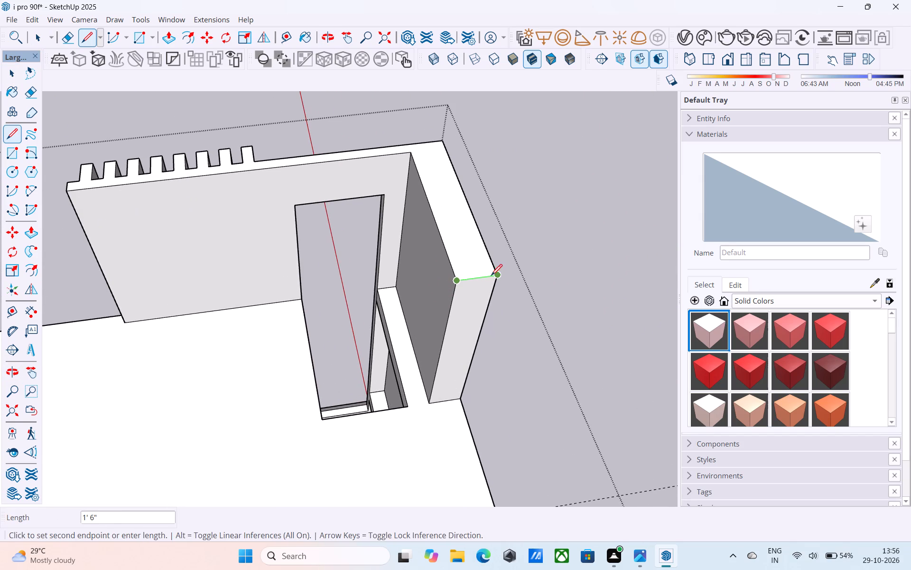
key(space)
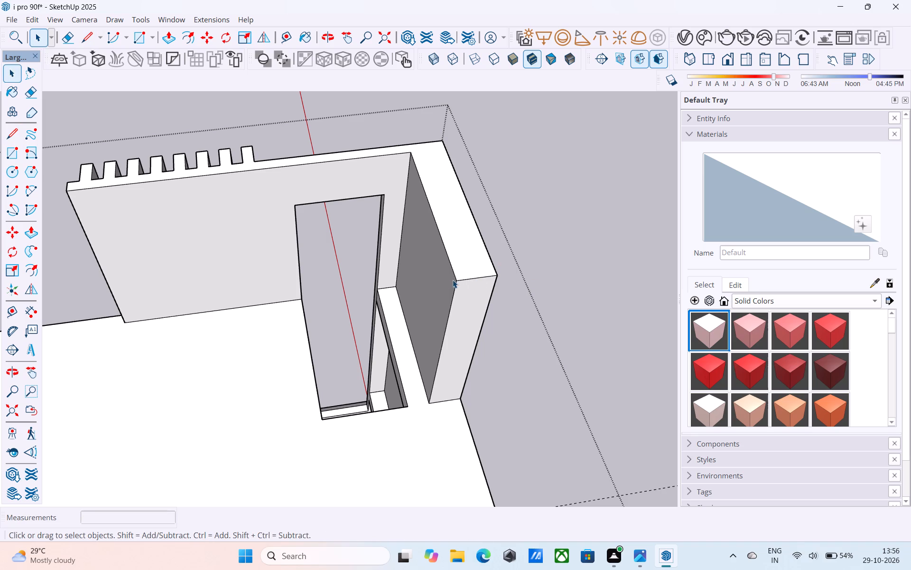
Push the inner face of the tower's side wall above the roof 6" to thin the wall.
click(449, 280)
key(p)
click(449, 280)
key(6)
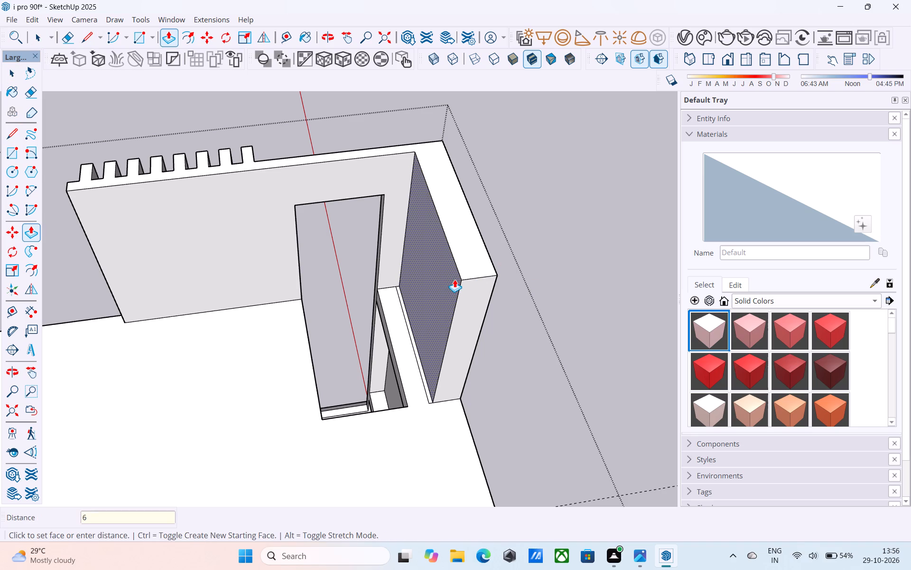
key(shift+quotedbl)
key(Return)
key(space)
Pull the end face of the tower's side wall above the roof out by 16' along the roof edge.
click(480, 295)
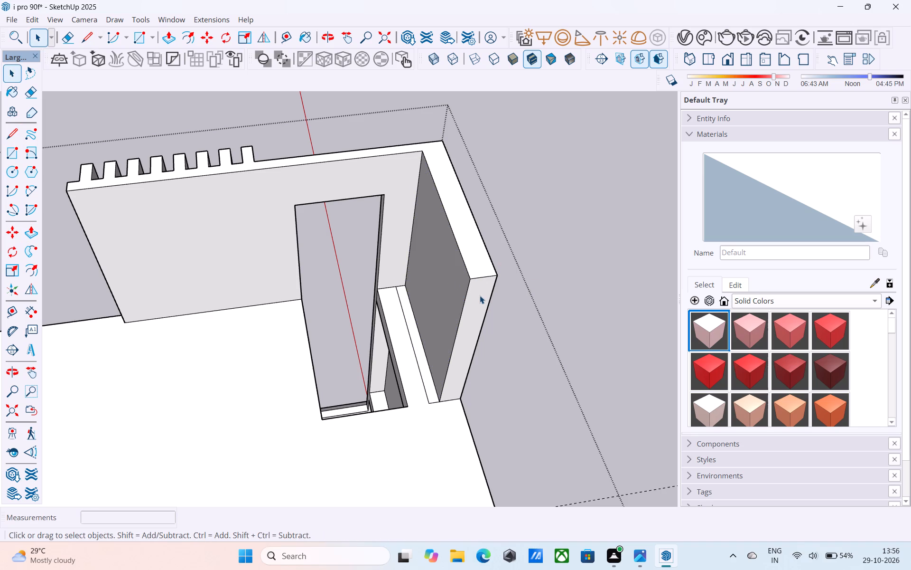
key(p)
click(480, 295)
scroll(486, 328, down, 6)
scroll(491, 401, down, 1)
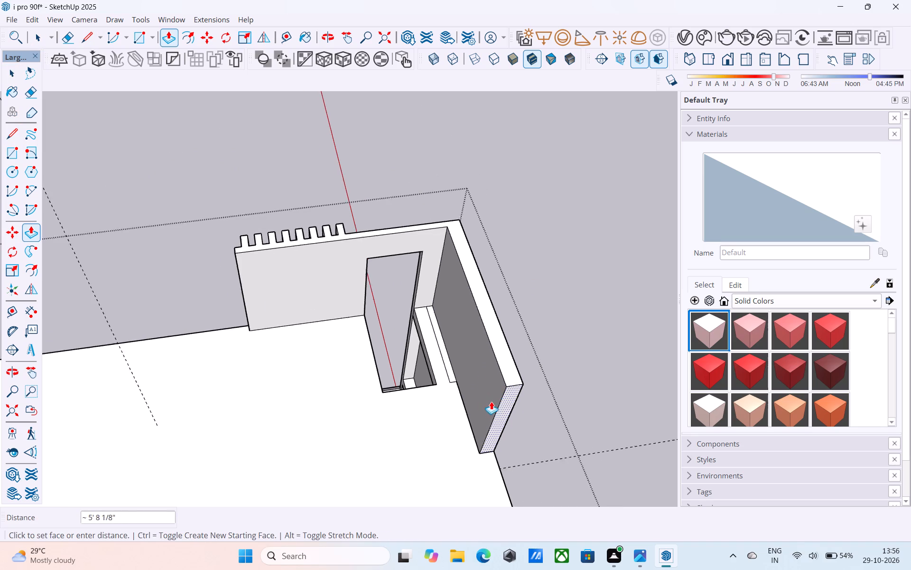
scroll(491, 401, down, 3)
middle_drag(491, 401, 473, 311)
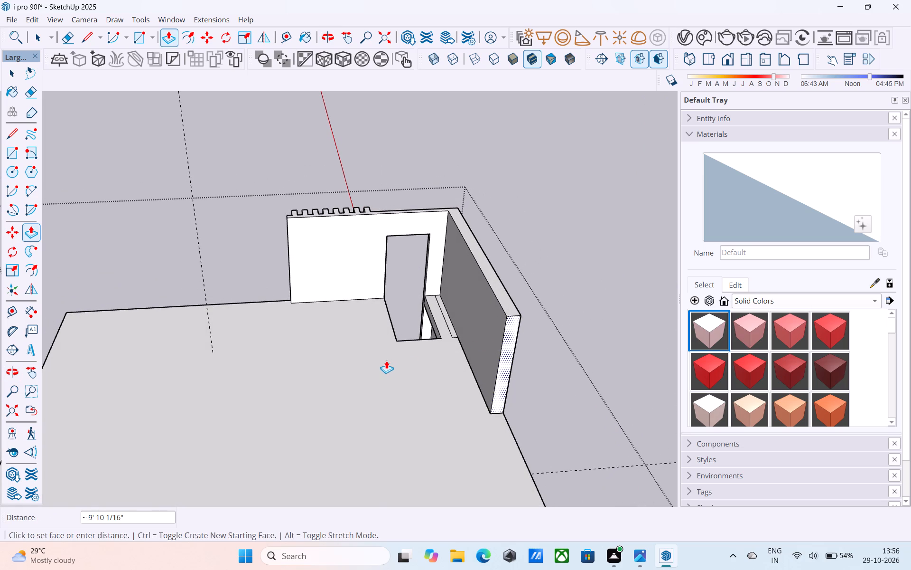
text(16')
key(Return)
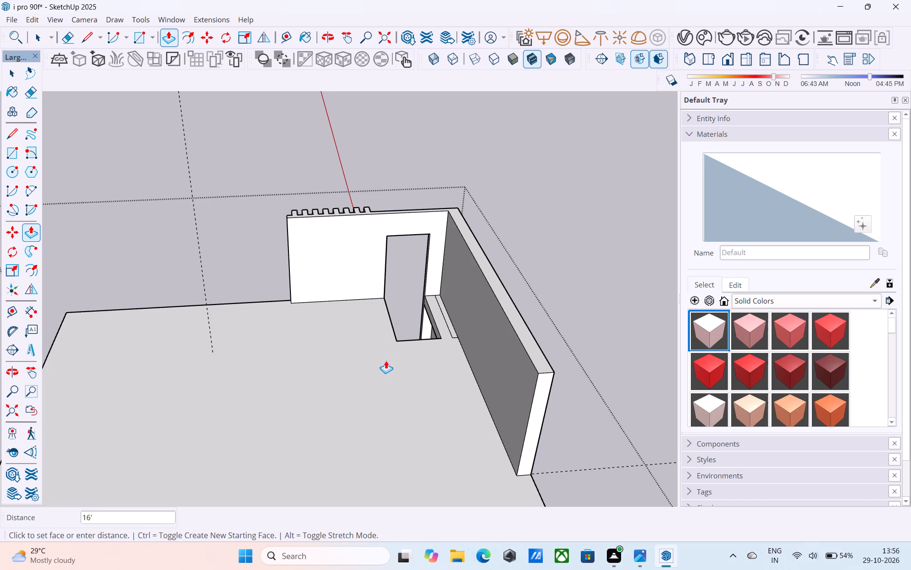
Copy the vertical edge at the free end of the finned wall's rear face 6" inward across that face.
scroll(387, 362, down, 8)
middle_drag(387, 362, 407, 317)
scroll(331, 296, up, 9)
key(space)
middle_drag(345, 320, 385, 333)
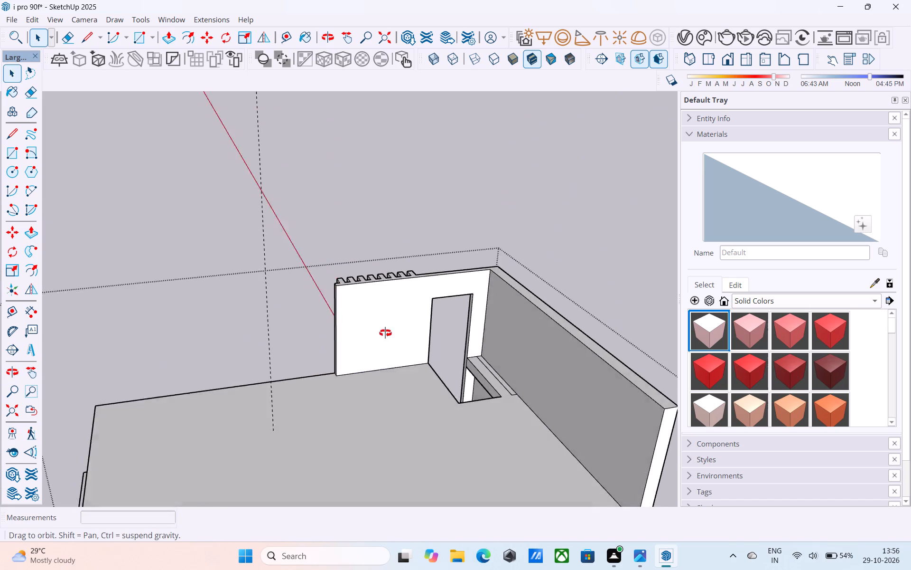
middle_drag(385, 333, 484, 364)
scroll(354, 313, up, 9)
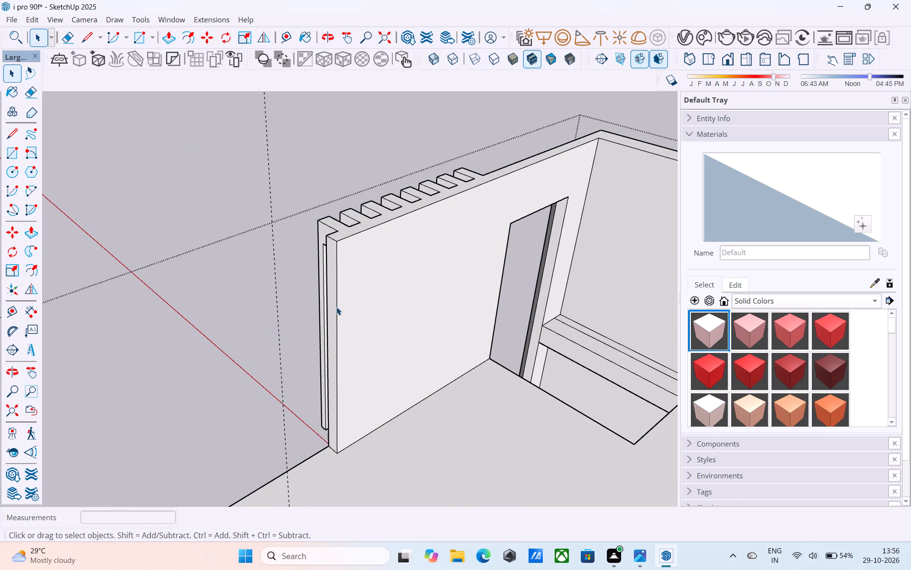
click(336, 307)
key(m)
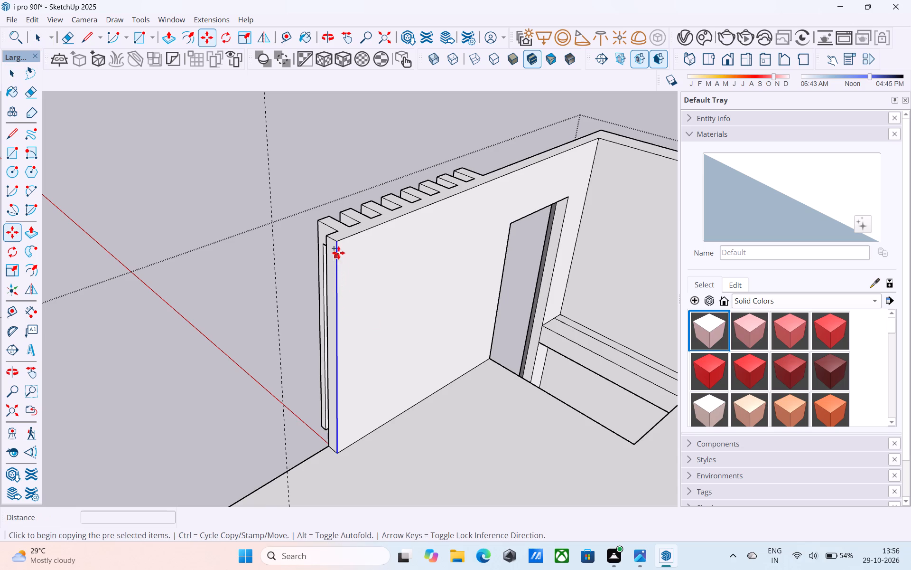
click(338, 243)
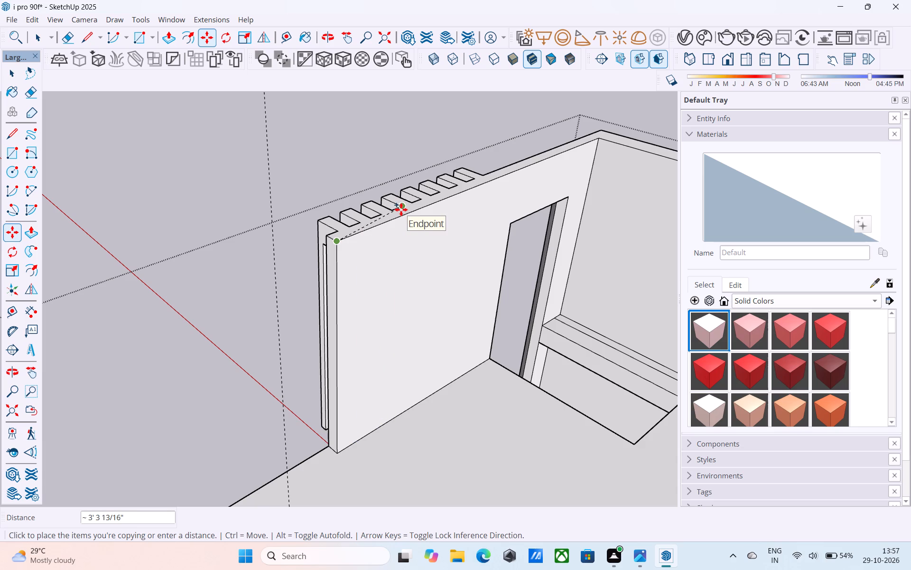
scroll(429, 228, up, 2)
scroll(346, 258, up, 4)
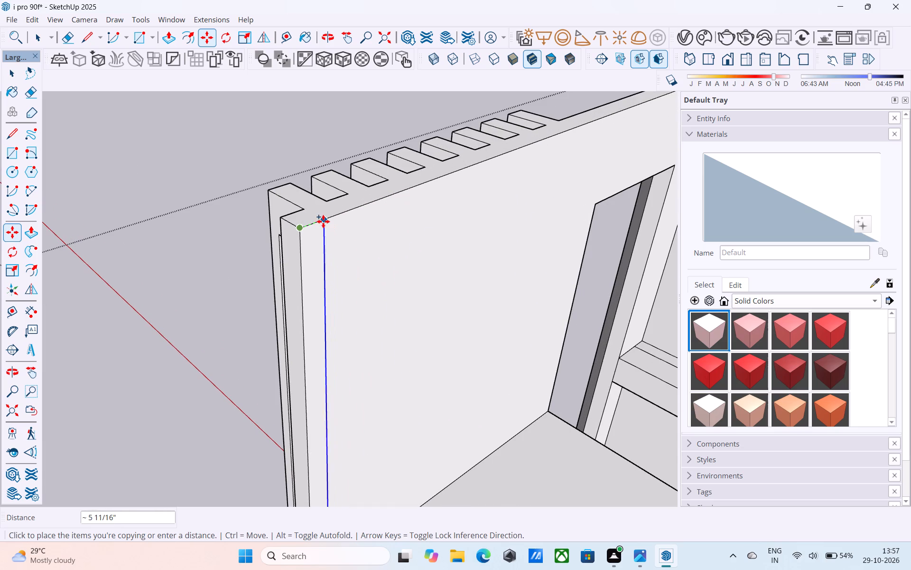
text(6")
key(Return)
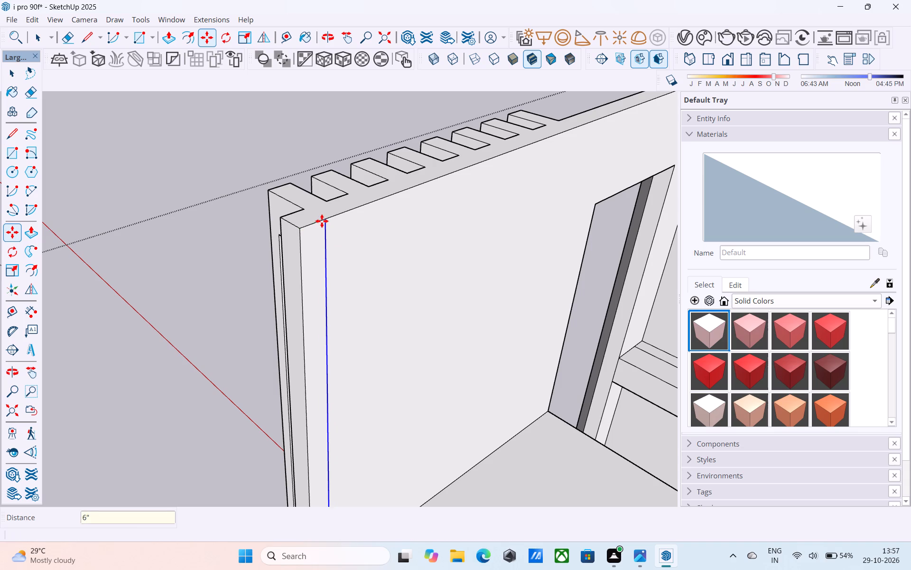
key(space)
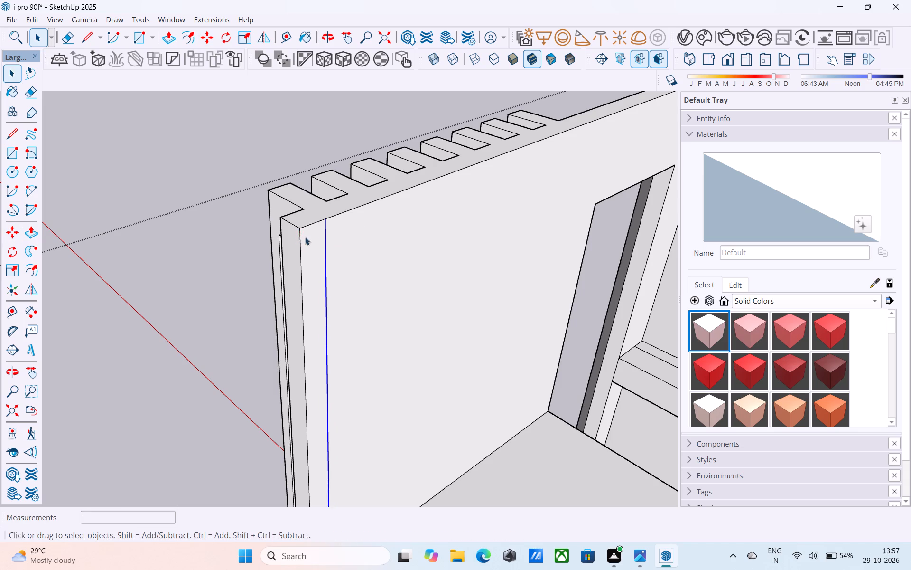
Pull the narrow end strip of the finned wall back across the roof, level with the opposite side wall's end.
scroll(322, 239, down, 5)
click(328, 275)
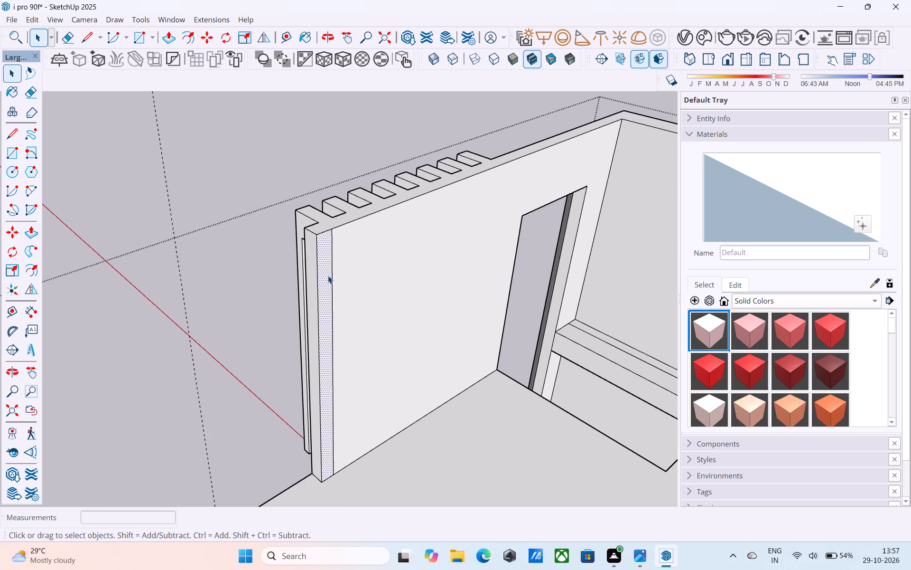
key(p)
click(328, 275)
scroll(339, 283, down, 15)
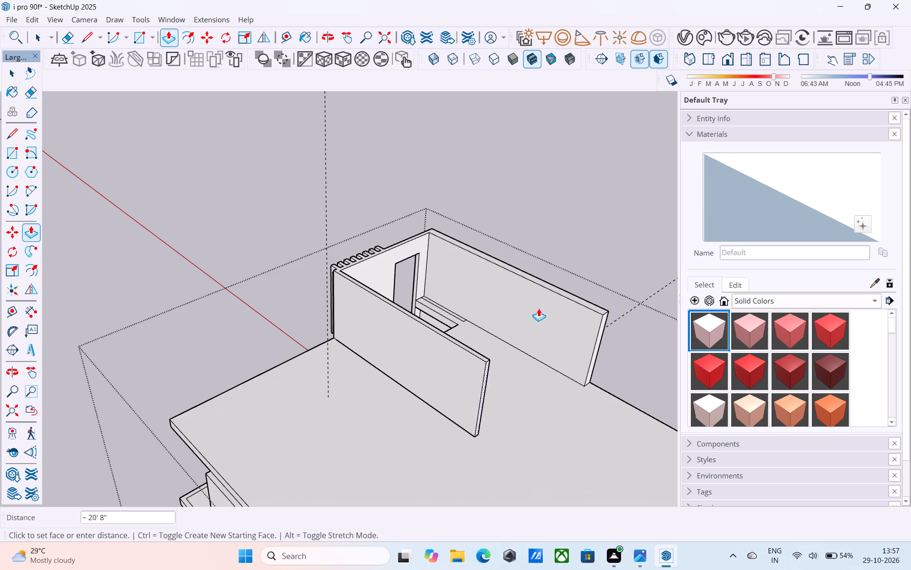
click(599, 322)
Copy the inner vertical end edge of the 16' side wall a short distance inward to mark a wall-thickness strip.
middle_drag(574, 334, 624, 306)
key(space)
scroll(624, 306, up, 8)
click(589, 290)
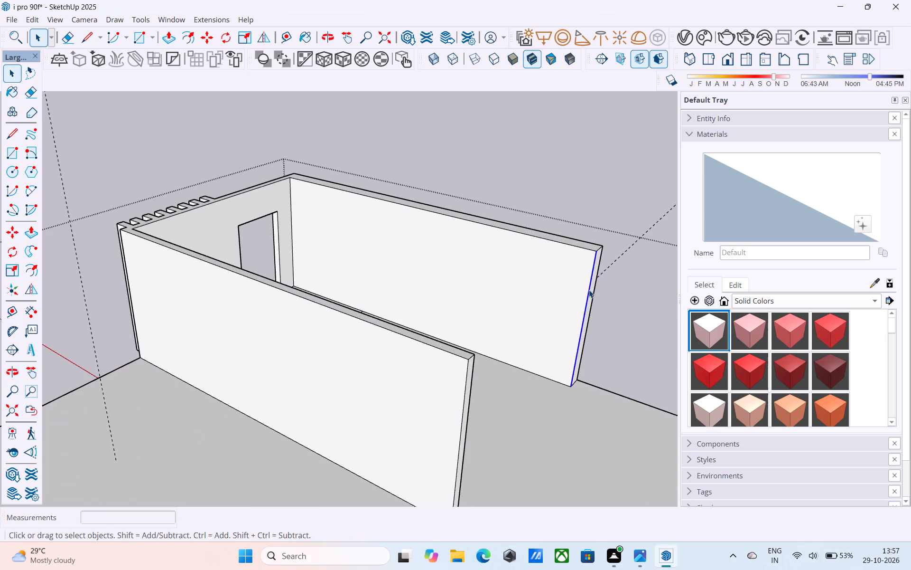
key(m)
click(593, 256)
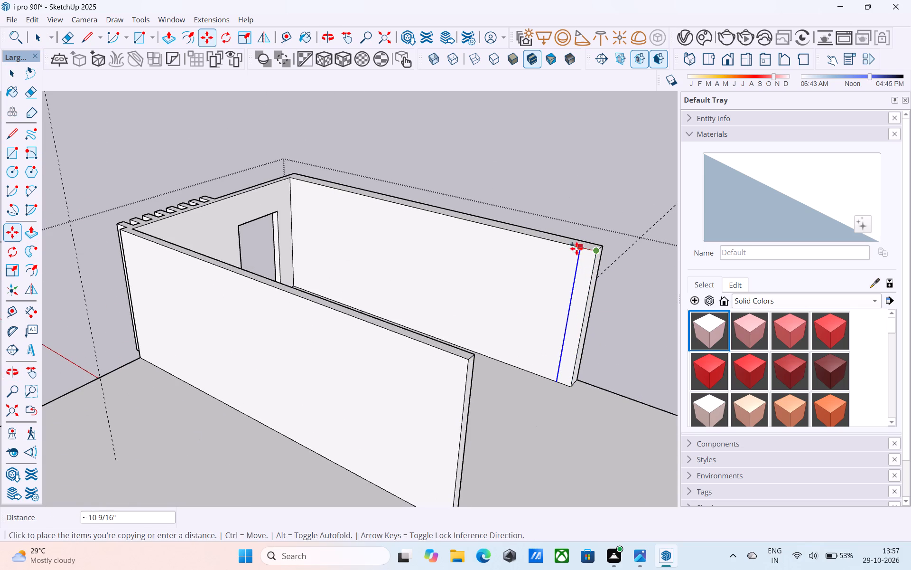
click(583, 247)
Pull the marked end strip across to the opposite side wall to close the rear of the rooftop room.
scroll(587, 260, up, 7)
key(space)
click(589, 260)
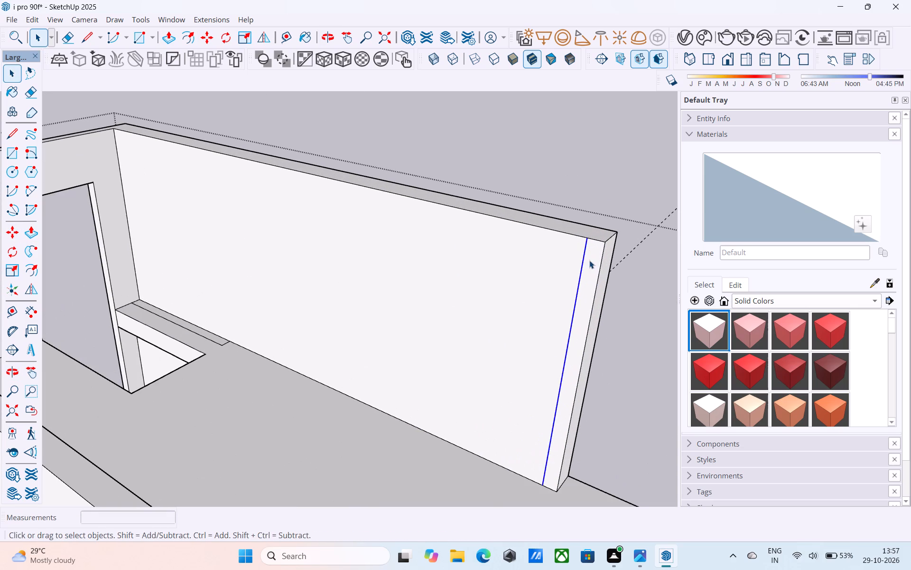
text(op)
click(589, 260)
scroll(586, 270, down, 6)
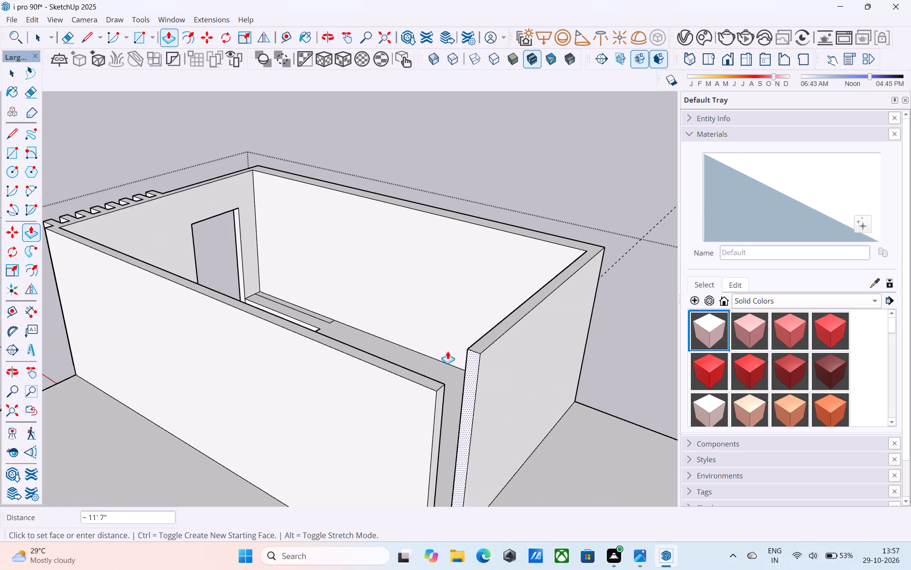
click(420, 373)
Save the model.
scroll(447, 356, down, 6)
middle_drag(453, 349, 493, 286)
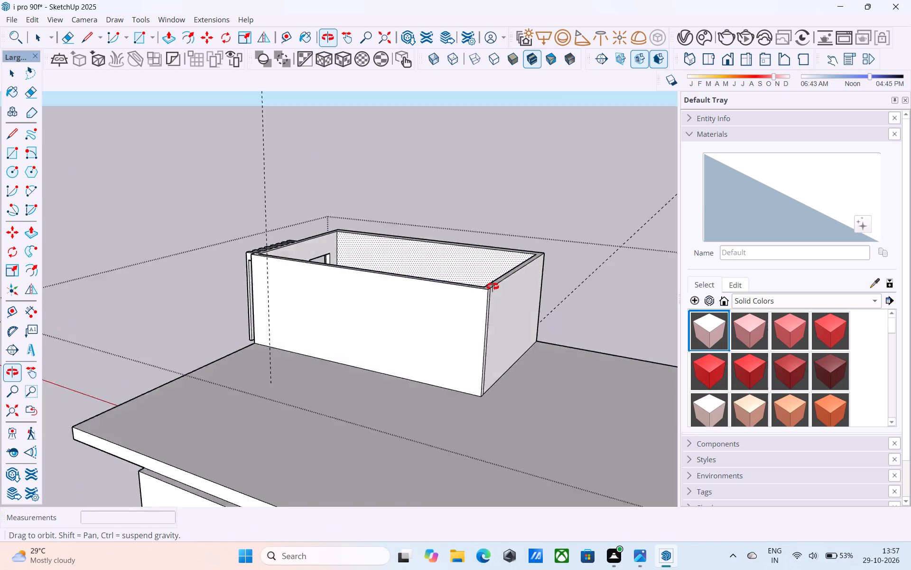
middle_drag(493, 286, 712, 264)
middle_drag(426, 294, 727, 289)
middle_drag(527, 320, 523, 284)
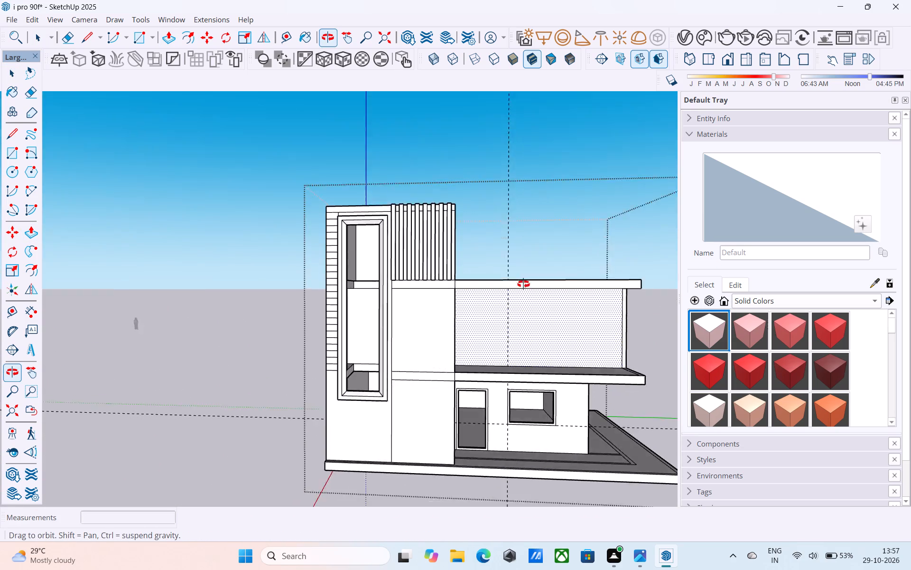
middle_drag(523, 284, 529, 296)
scroll(530, 296, up, 6)
key(ctrl+s)
Copy the bottom edge of the outermost tower fin's rear face 6" up that face.
scroll(498, 279, down, 5)
shift+middle_drag(490, 276, 482, 211)
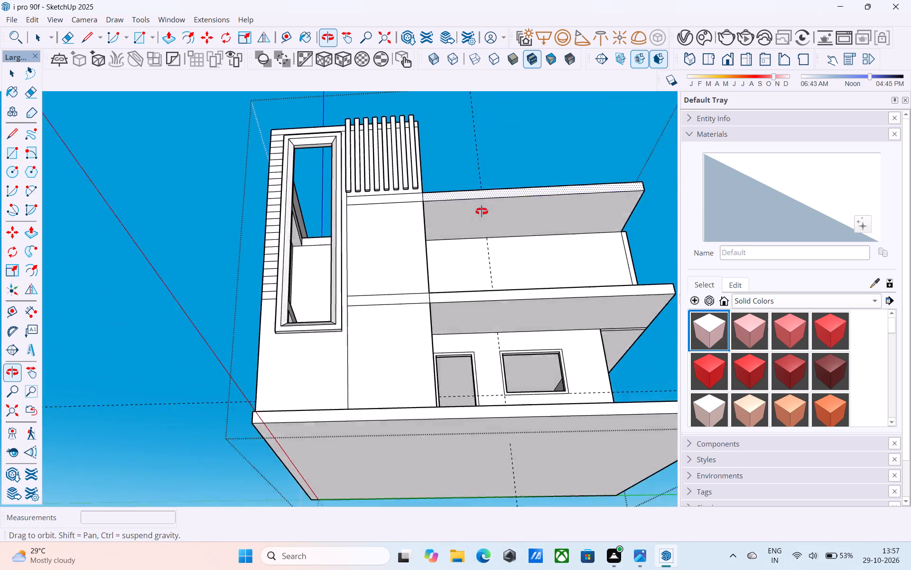
shift+middle_drag(482, 211, 479, 208)
scroll(410, 207, up, 9)
middle_drag(372, 170, 117, 334)
scroll(138, 313, up, 1)
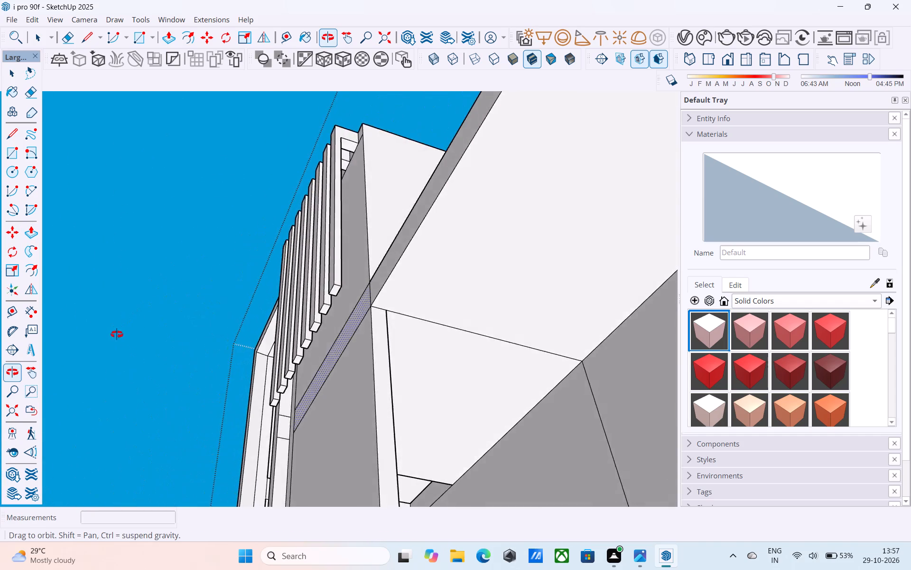
middle_drag(117, 334, 116, 332)
scroll(244, 344, up, 4)
shift+middle_drag(381, 311, 367, 347)
scroll(363, 347, up, 8)
key(space)
scroll(359, 331, down, 2)
shift+middle_drag(359, 331, 384, 315)
middle_drag(378, 317, 363, 322)
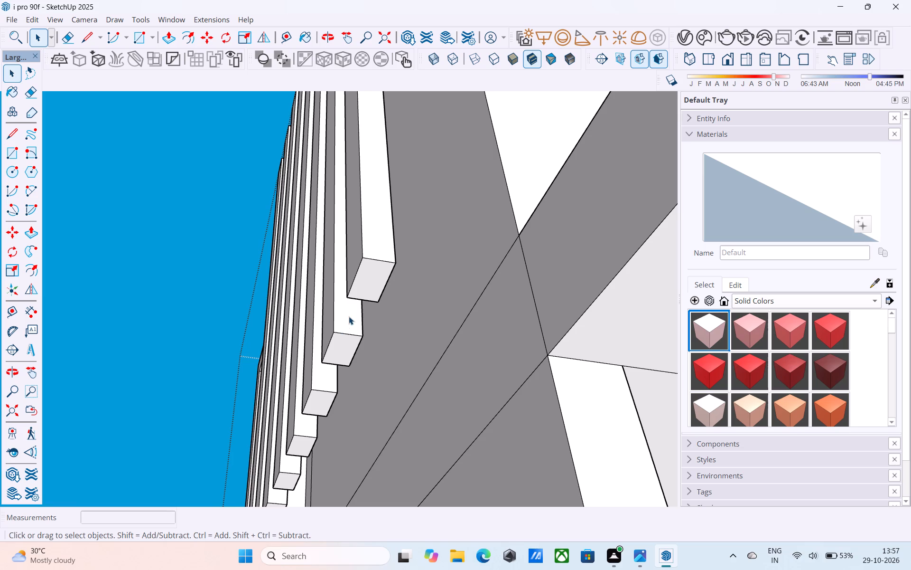
scroll(347, 317, down, 2)
middle_drag(325, 326, 251, 370)
scroll(271, 338, up, 3)
middle_click(303, 321)
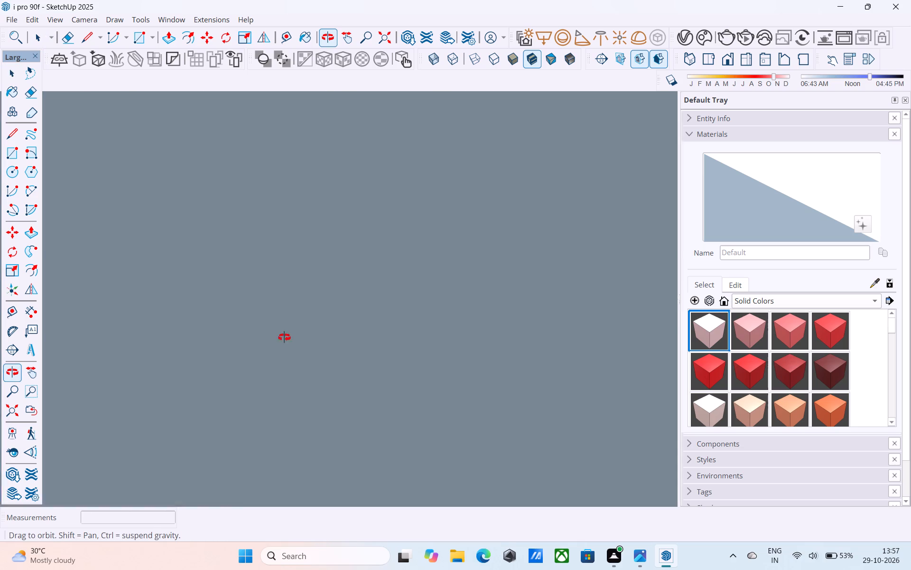
scroll(301, 317, down, 2)
middle_drag(308, 332, 273, 452)
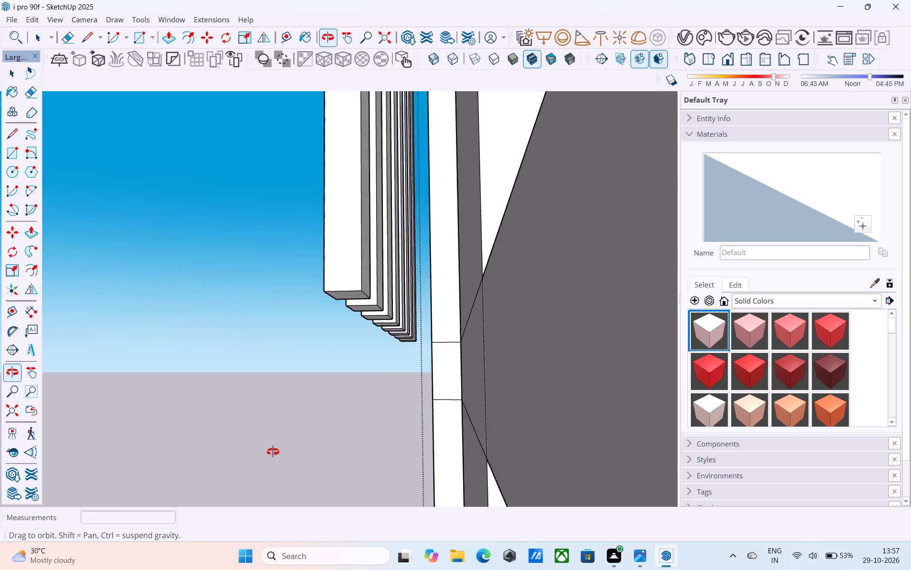
middle_drag(273, 452, 264, 483)
scroll(362, 317, up, 4)
scroll(360, 306, down, 2)
middle_drag(358, 307, 356, 316)
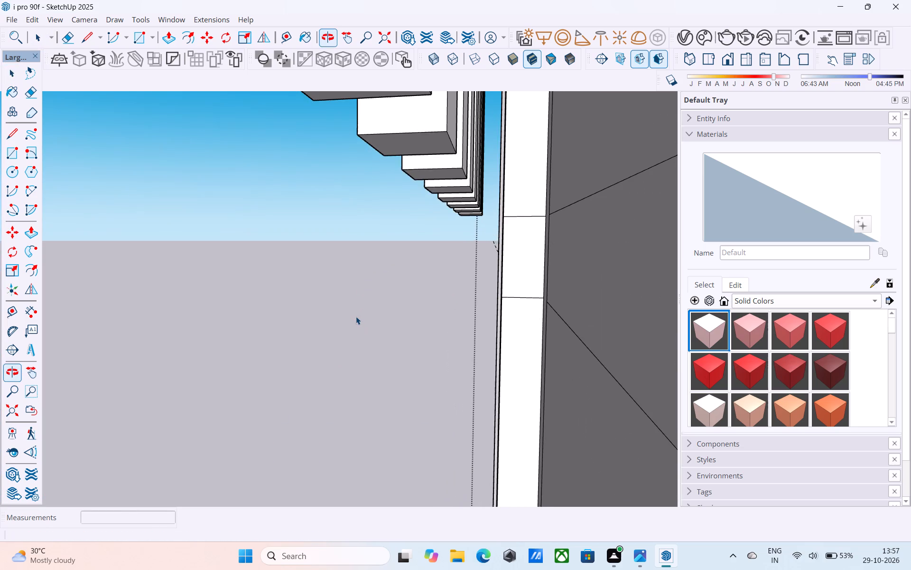
scroll(356, 313, down, 2)
middle_drag(356, 323, 364, 312)
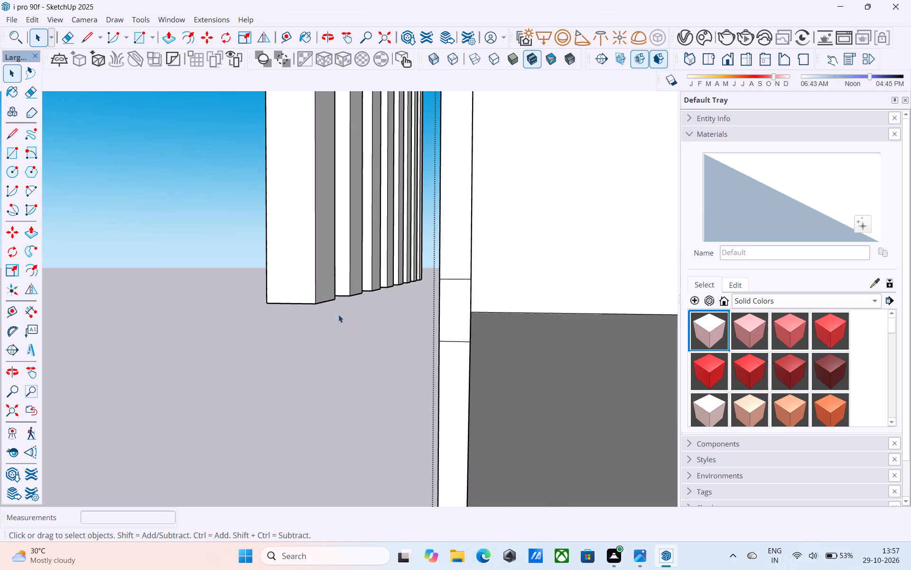
click(325, 303)
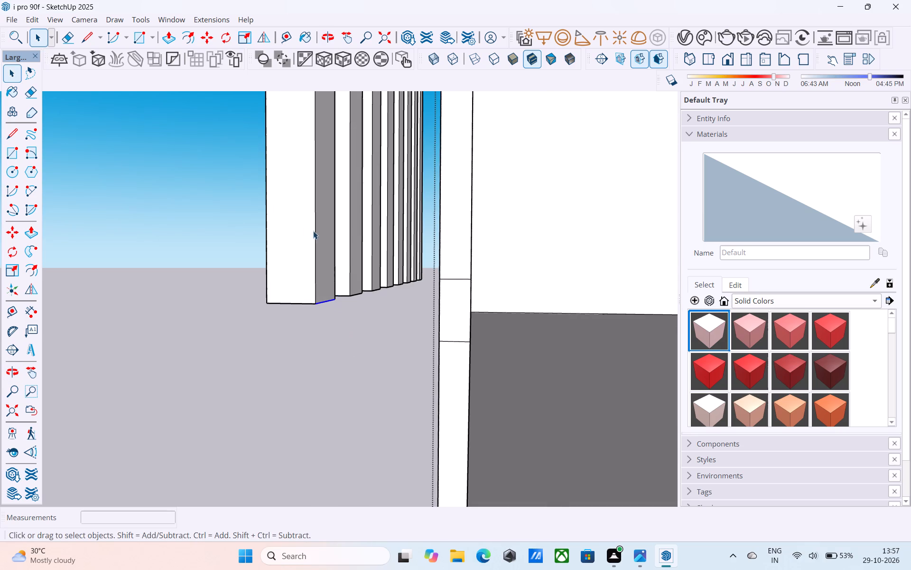
middle_drag(313, 231, 316, 275)
scroll(313, 231, up, 1)
scroll(314, 285, up, 8)
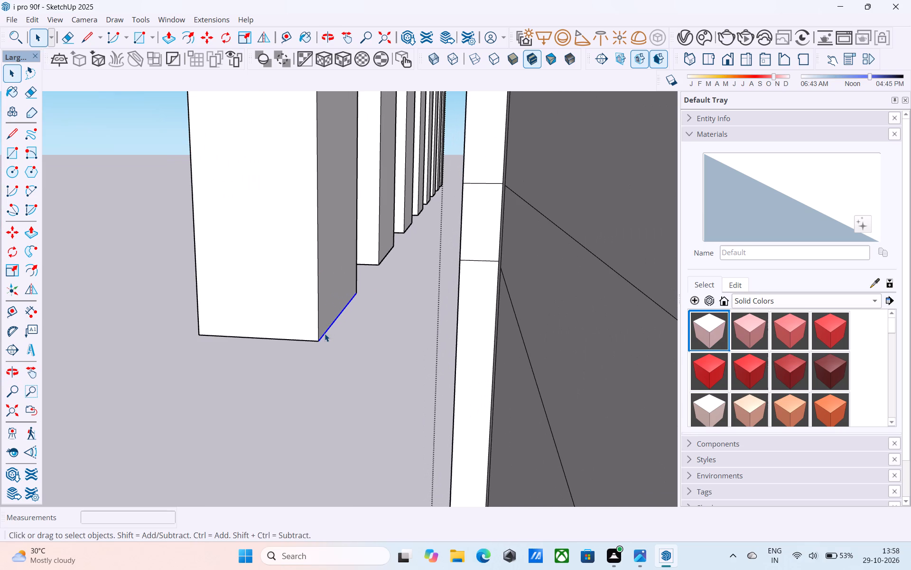
key(m)
click(319, 343)
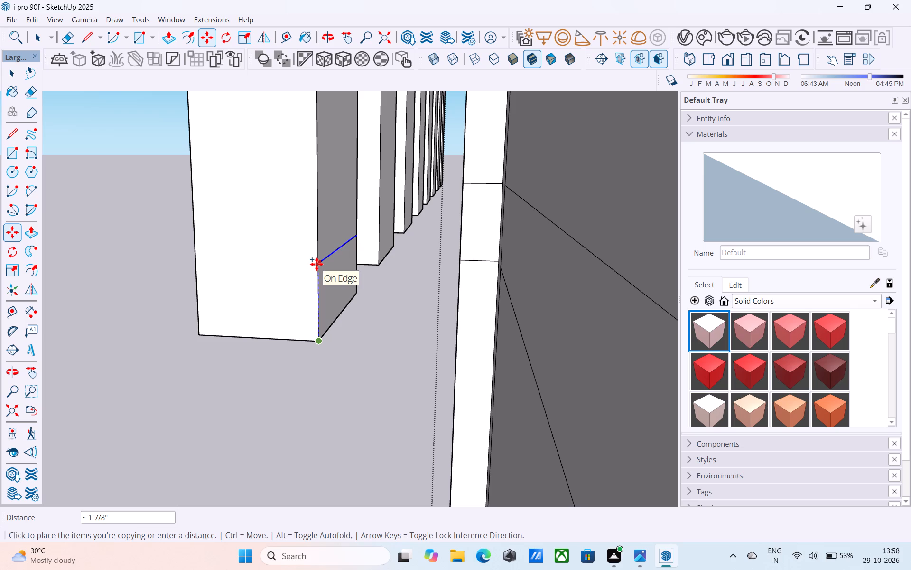
key(6)
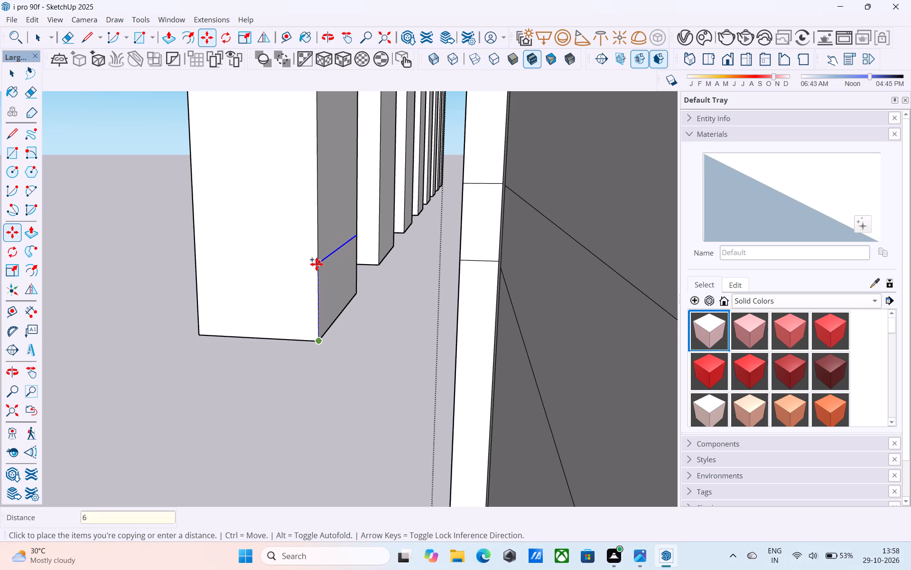
key(shift+quotedbl)
key(Return)
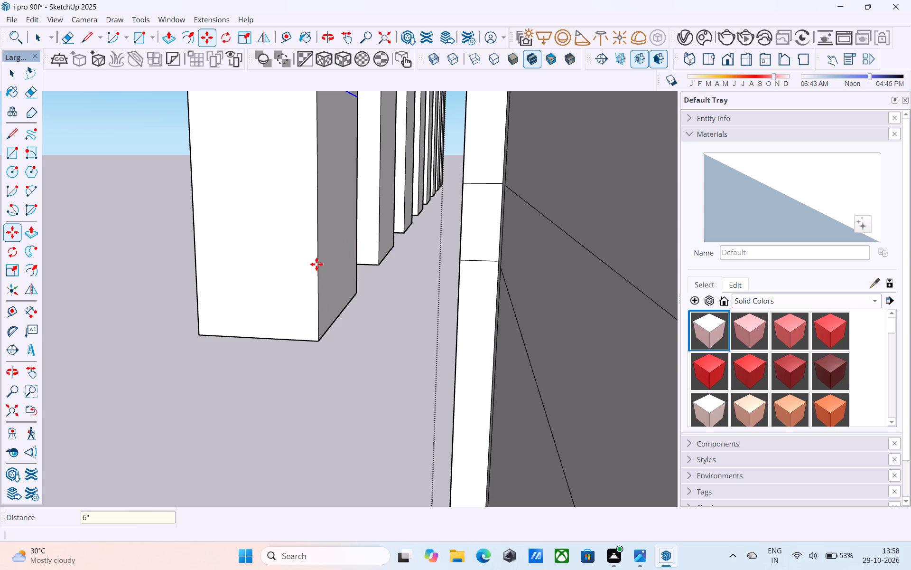
key(space)
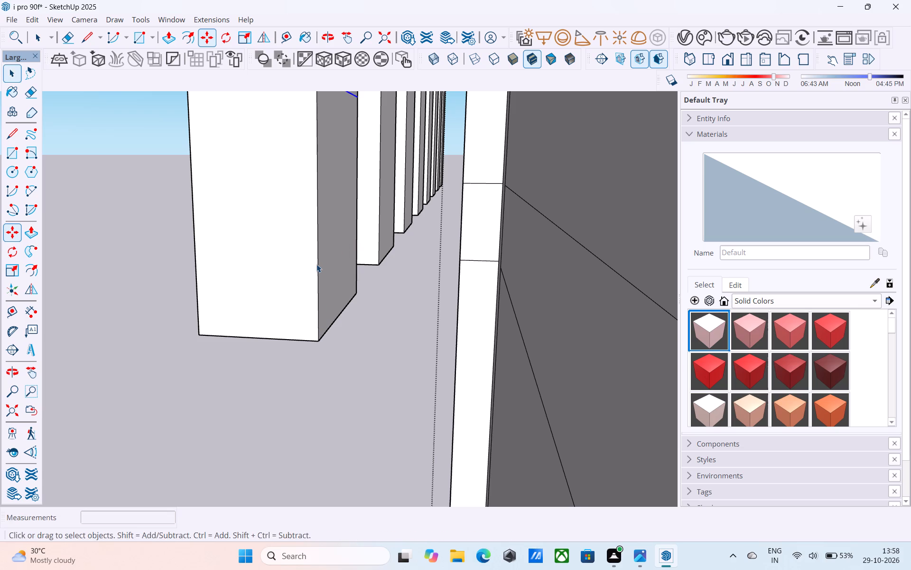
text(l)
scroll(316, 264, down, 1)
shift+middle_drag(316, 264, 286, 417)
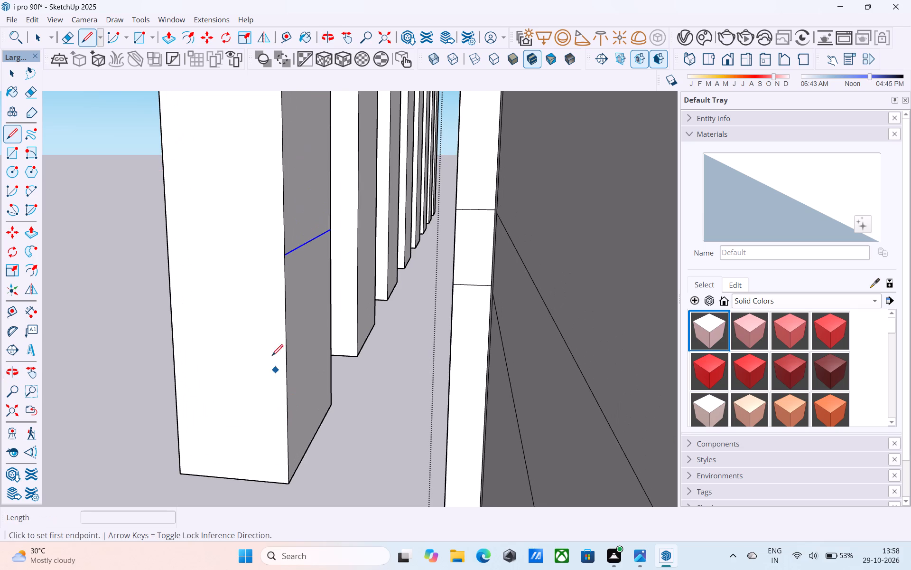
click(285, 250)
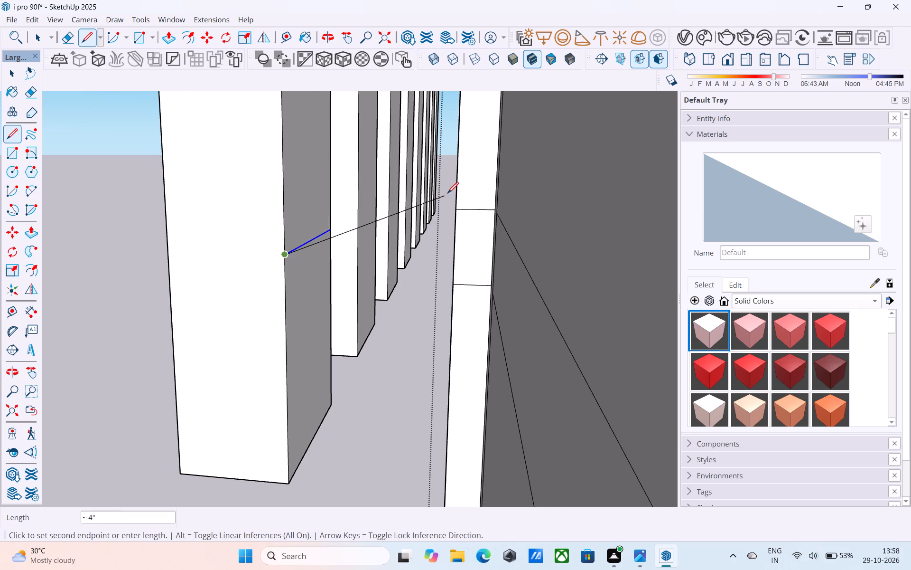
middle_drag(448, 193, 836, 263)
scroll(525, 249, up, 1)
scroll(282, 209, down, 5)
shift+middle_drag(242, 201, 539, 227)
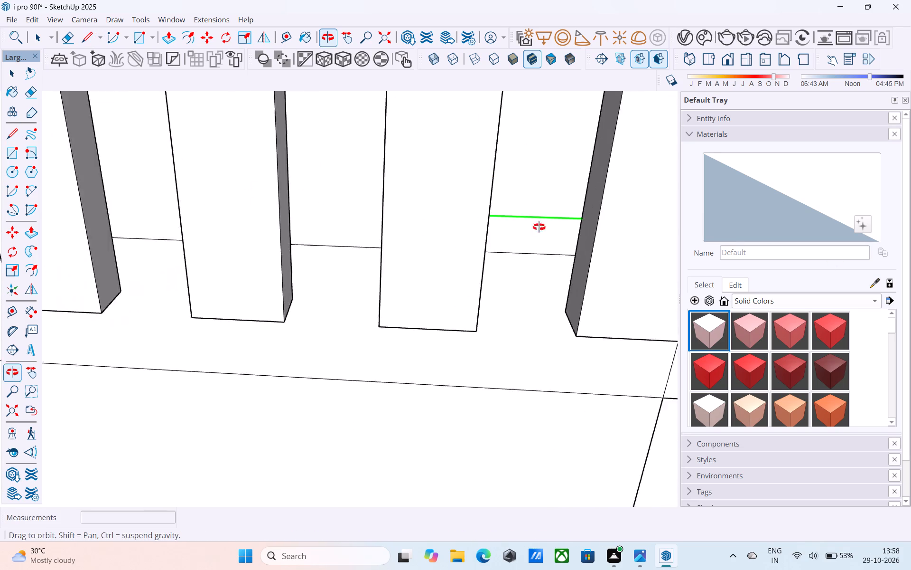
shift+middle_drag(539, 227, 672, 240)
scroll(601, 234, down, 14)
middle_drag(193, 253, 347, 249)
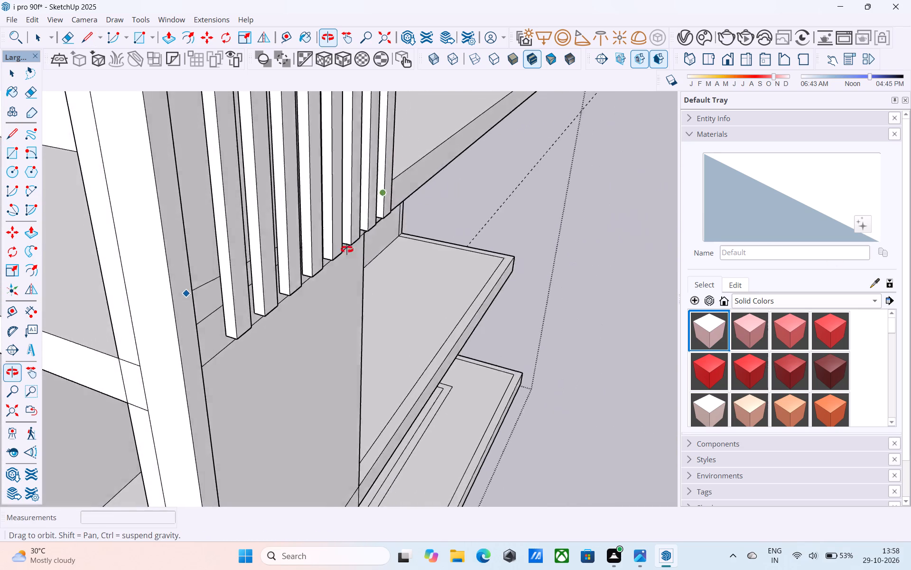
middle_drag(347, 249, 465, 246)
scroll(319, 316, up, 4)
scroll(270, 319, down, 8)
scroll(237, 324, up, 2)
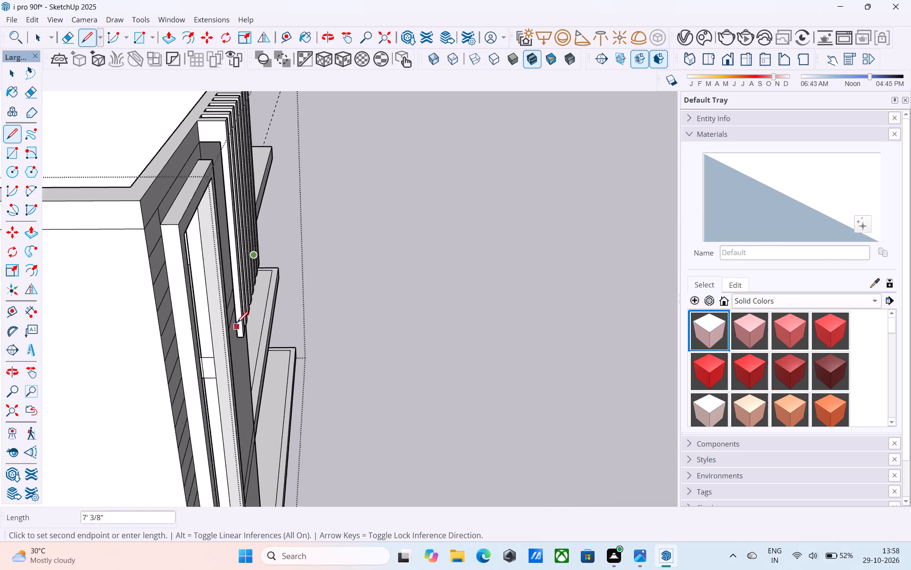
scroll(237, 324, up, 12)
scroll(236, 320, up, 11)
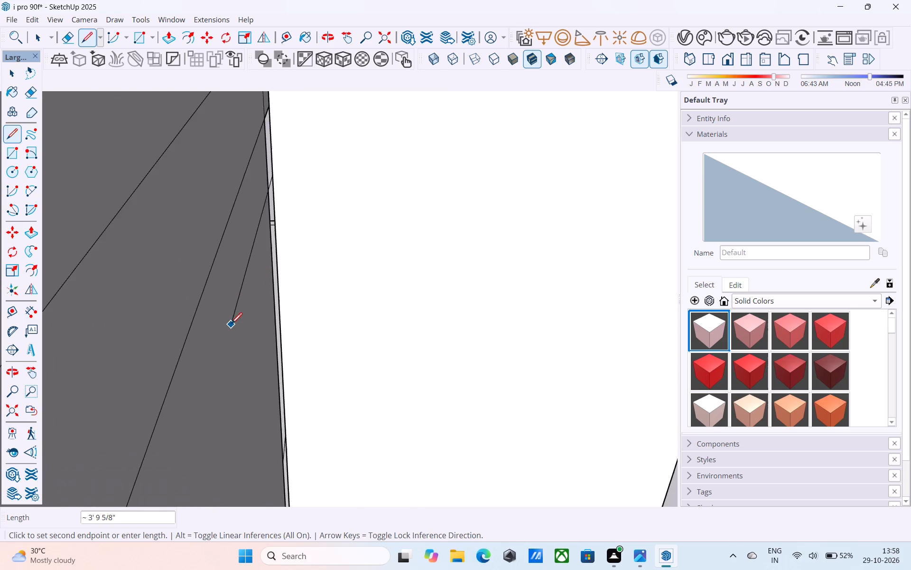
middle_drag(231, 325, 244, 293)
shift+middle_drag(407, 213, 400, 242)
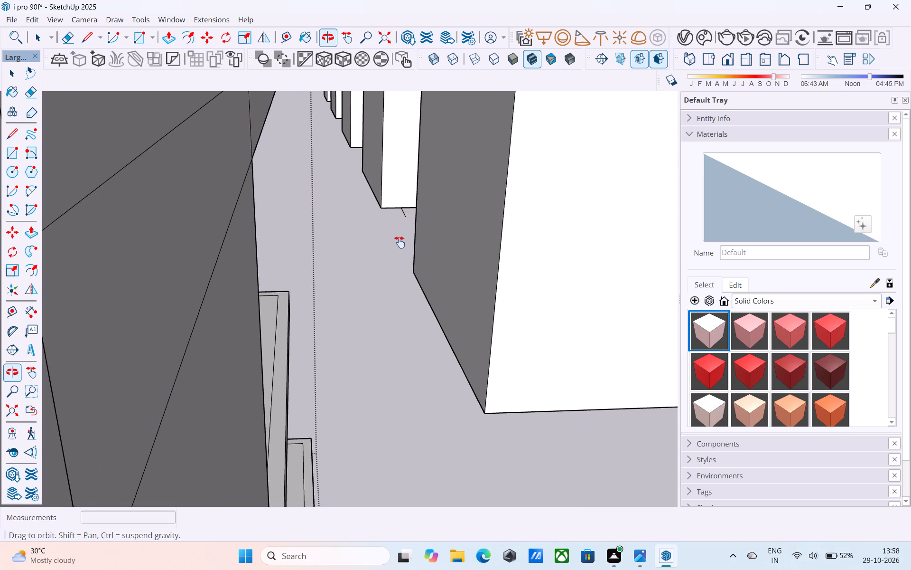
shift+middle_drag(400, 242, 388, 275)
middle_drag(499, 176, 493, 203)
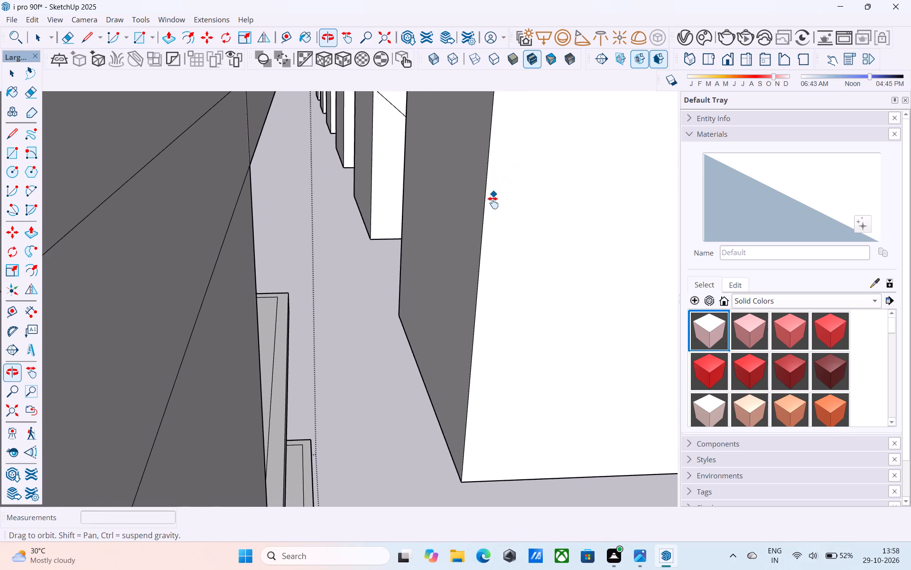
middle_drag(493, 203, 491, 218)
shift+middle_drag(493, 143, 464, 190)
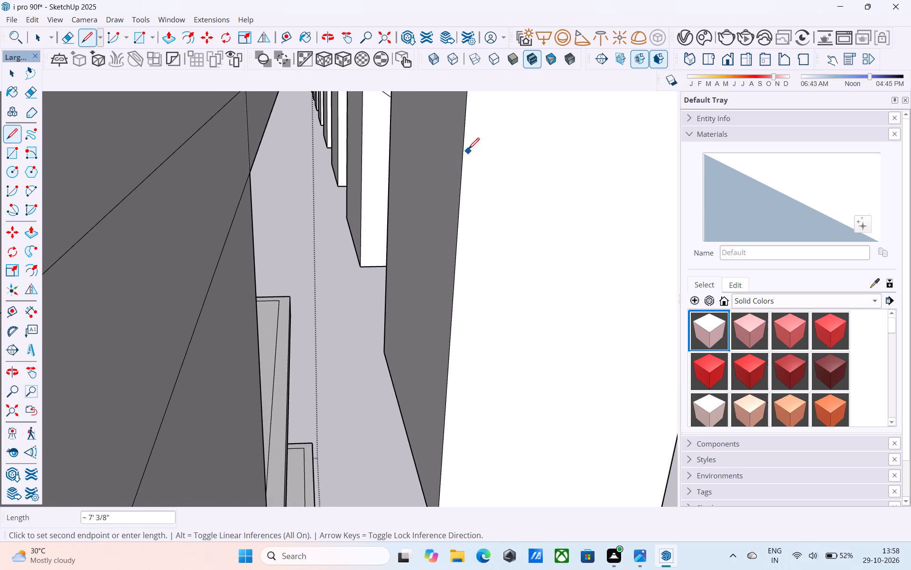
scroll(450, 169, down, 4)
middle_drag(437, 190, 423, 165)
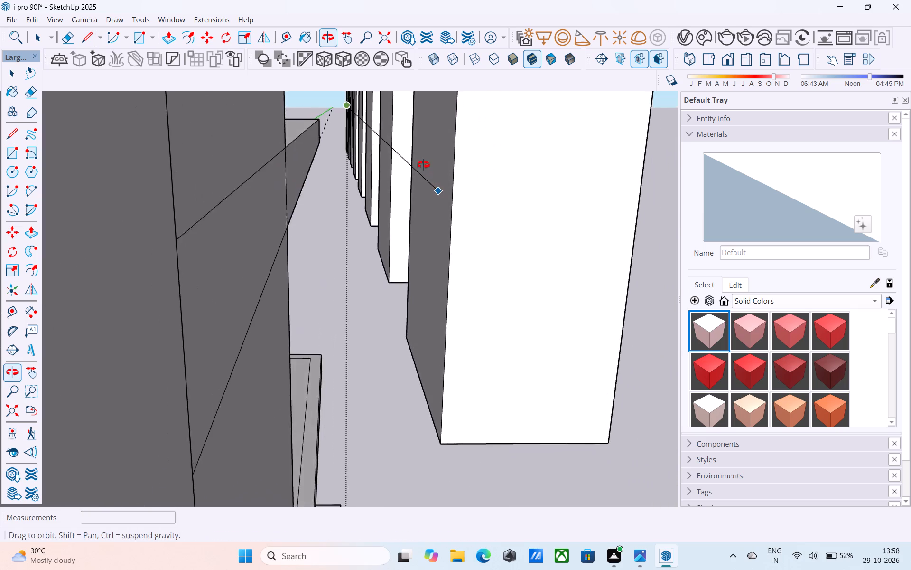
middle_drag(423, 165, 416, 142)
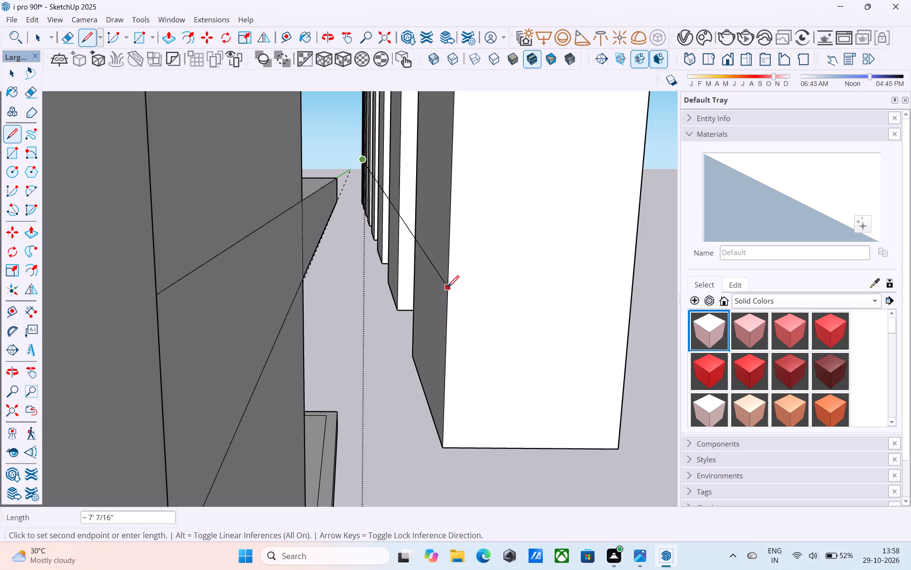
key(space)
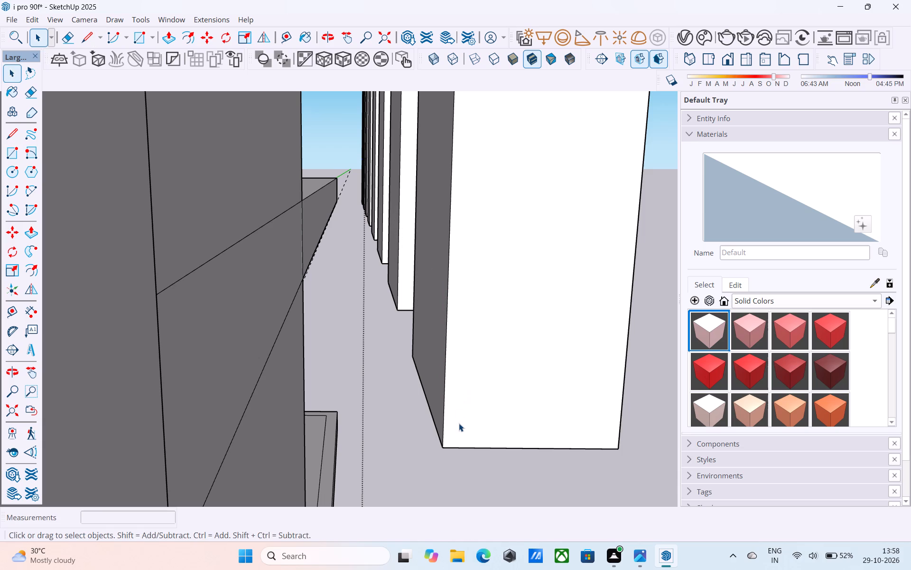
Draw a 6" line up the rear vertical edge of the opposite end fin, starting from its bottom corner.
key(l)
click(442, 441)
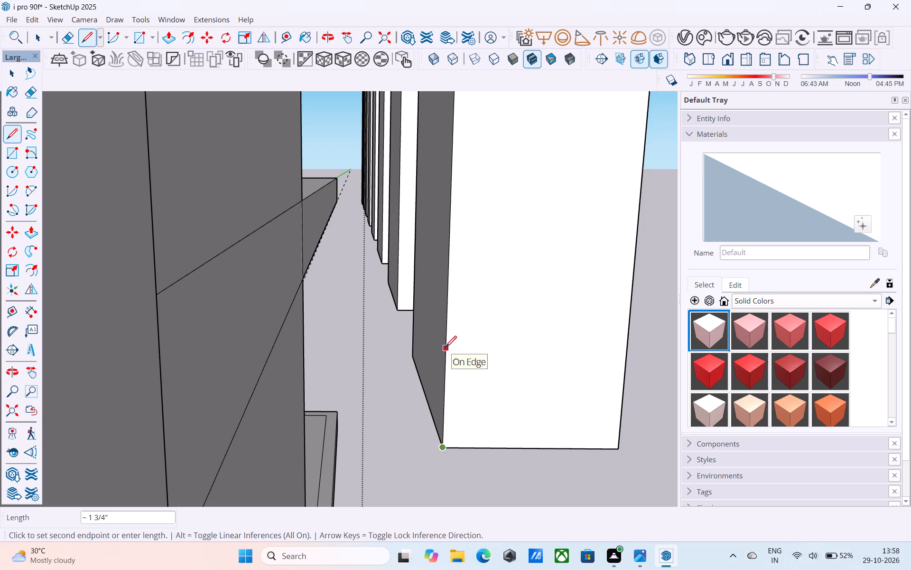
text(6")
key(Return)
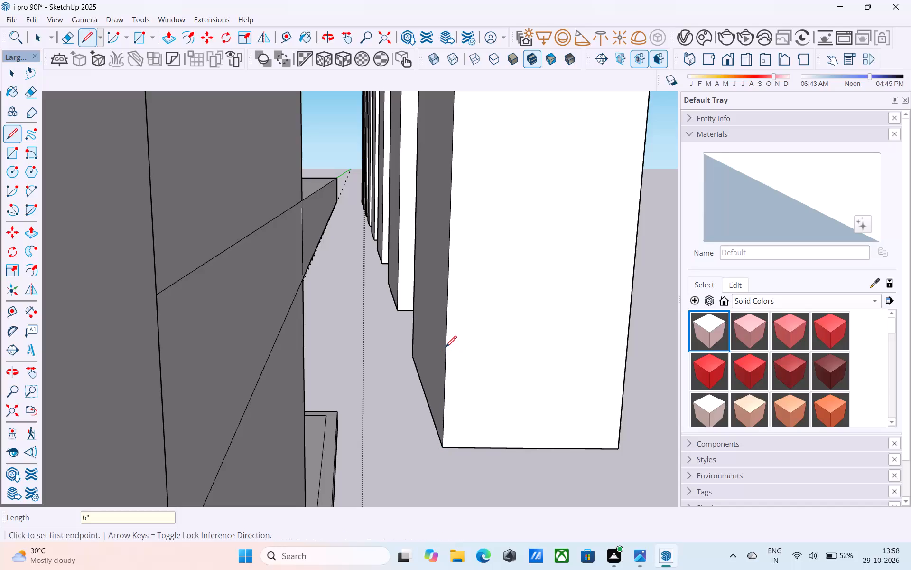
click(446, 448)
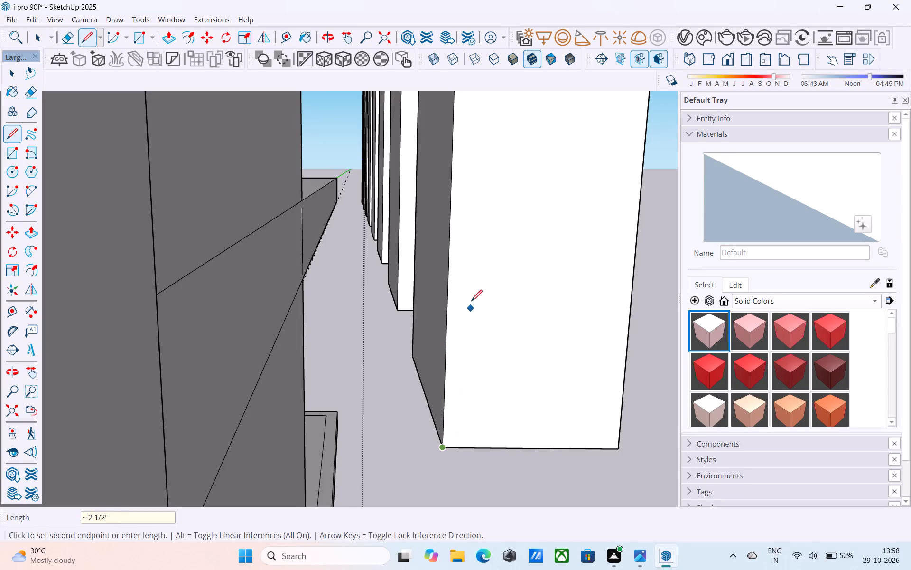
middle_drag(453, 120, 455, 140)
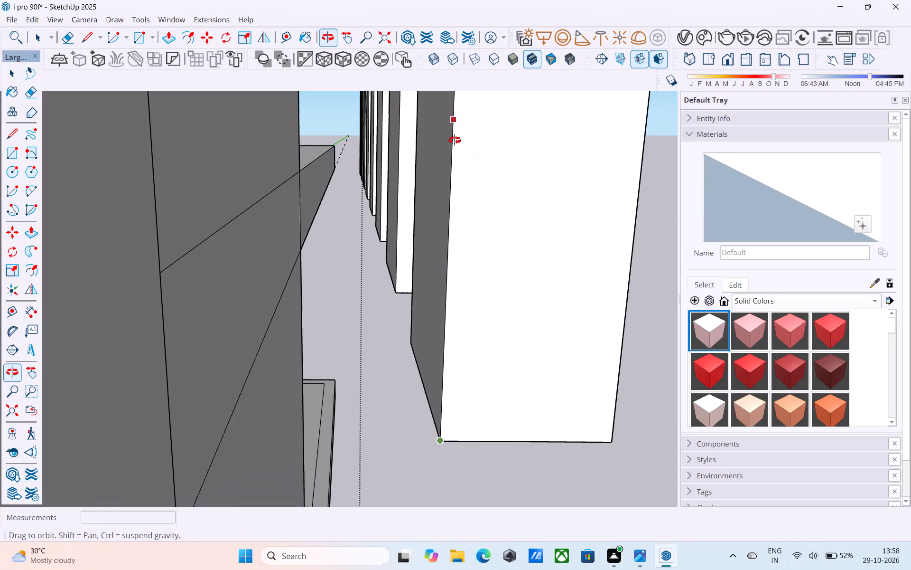
middle_drag(455, 140, 453, 145)
shift+middle_drag(453, 145, 452, 221)
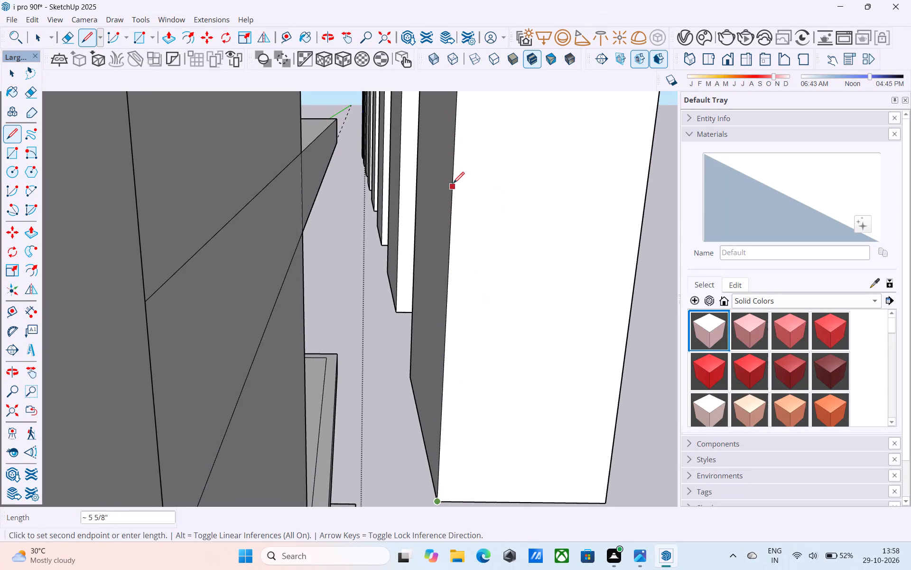
click(455, 160)
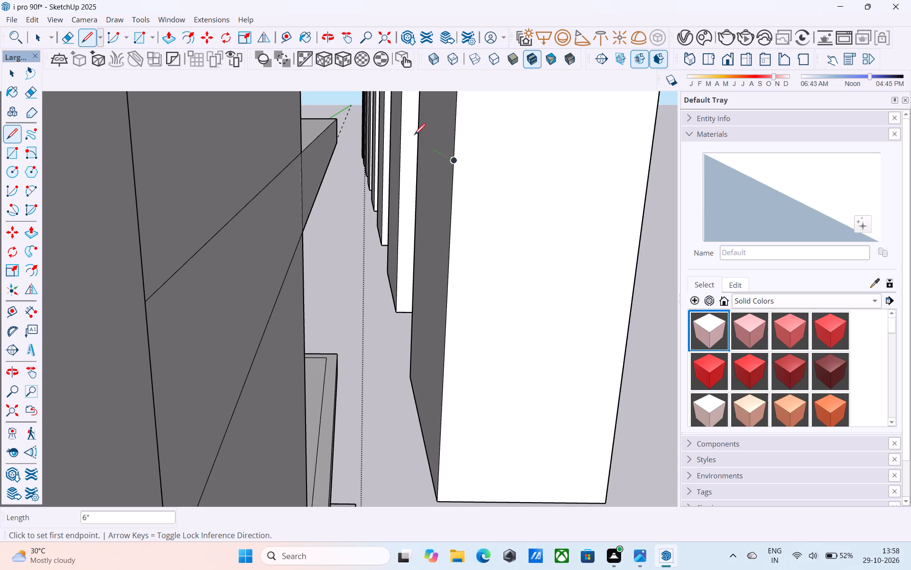
Draw a line from that 6" mark across the row of fins to the matching 6" mark on the first outermost fin.
click(454, 167)
shift+middle_drag(352, 127, 354, 130)
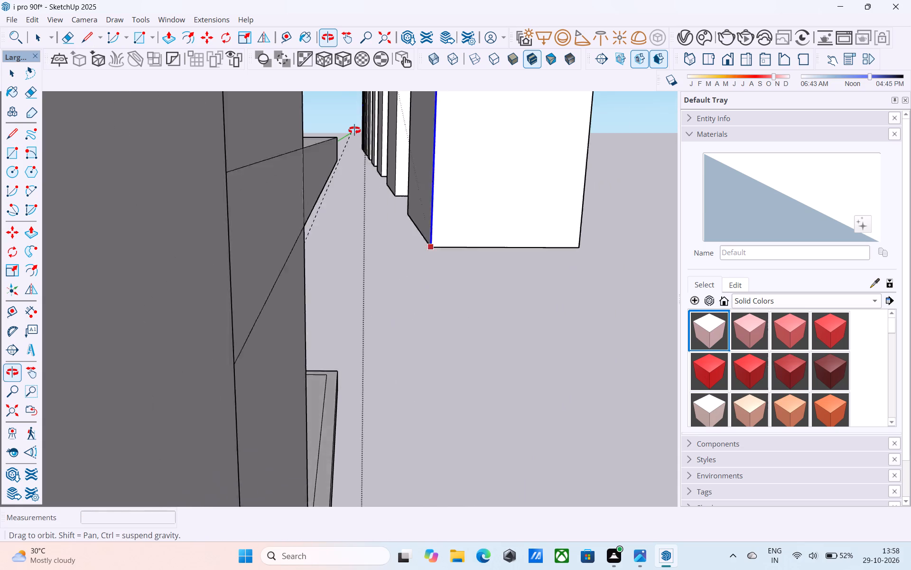
shift+middle_drag(354, 130, 237, 158)
scroll(237, 158, down, 12)
middle_drag(351, 208, 290, 370)
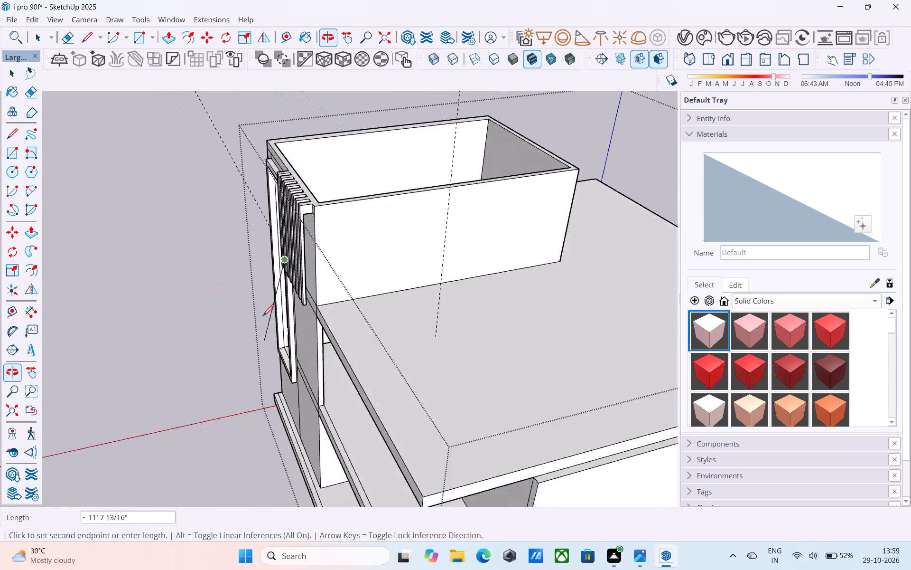
scroll(267, 300, up, 14)
middle_drag(377, 295, 236, 248)
scroll(301, 304, up, 3)
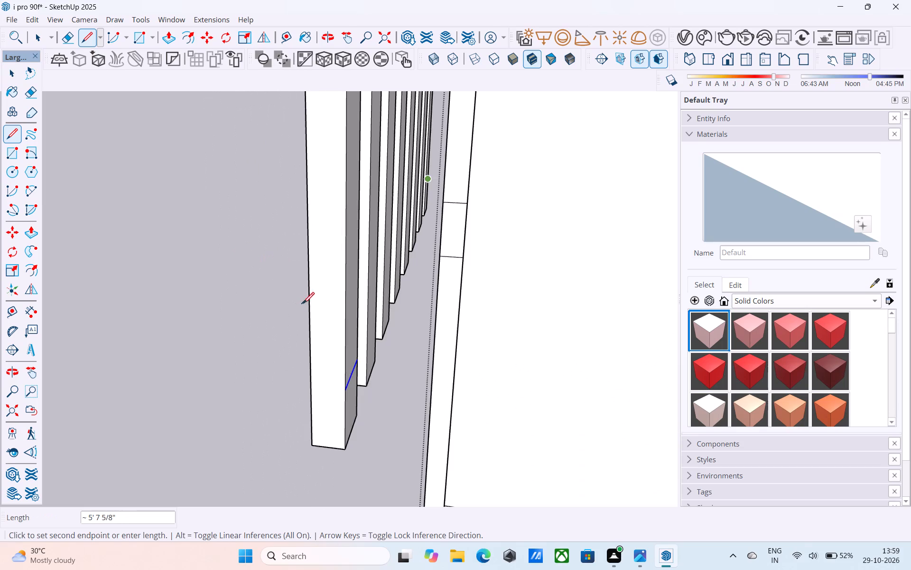
scroll(354, 302, up, 1)
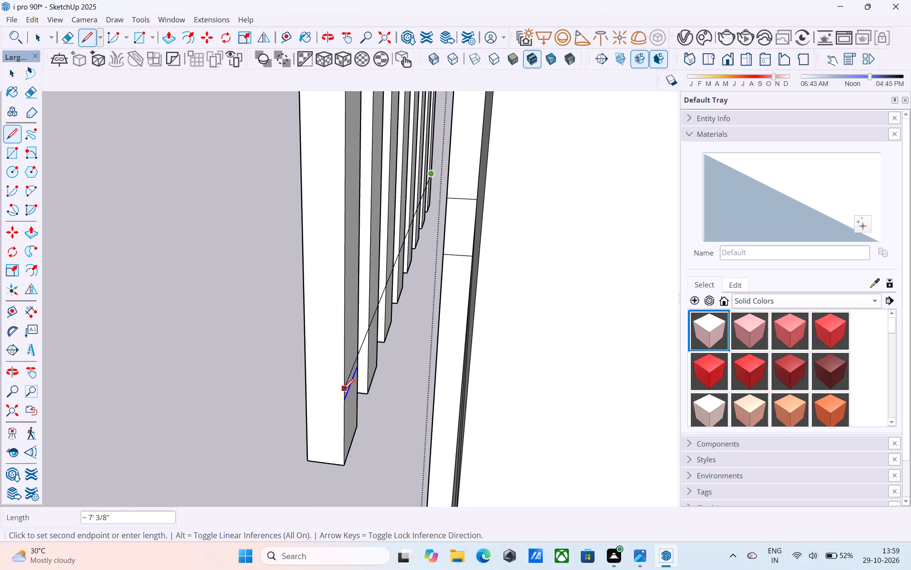
click(344, 397)
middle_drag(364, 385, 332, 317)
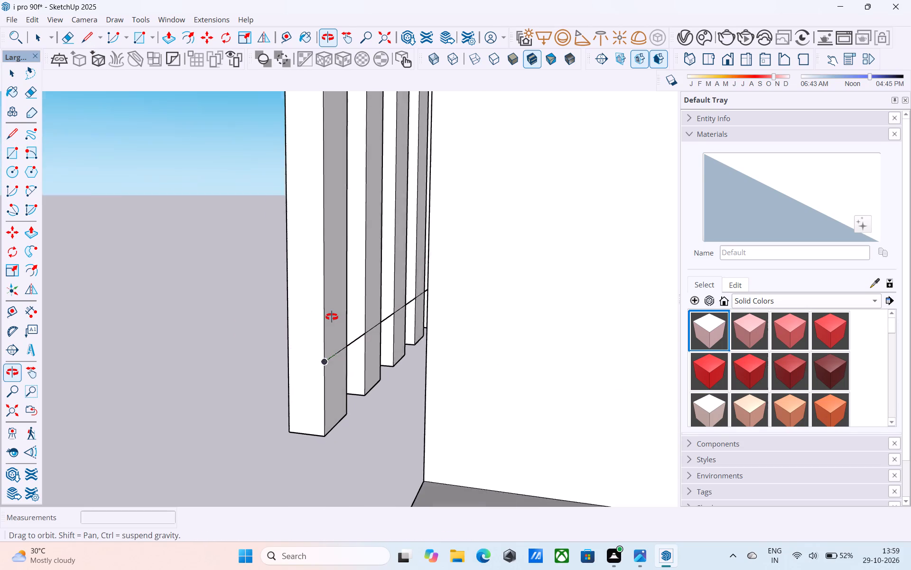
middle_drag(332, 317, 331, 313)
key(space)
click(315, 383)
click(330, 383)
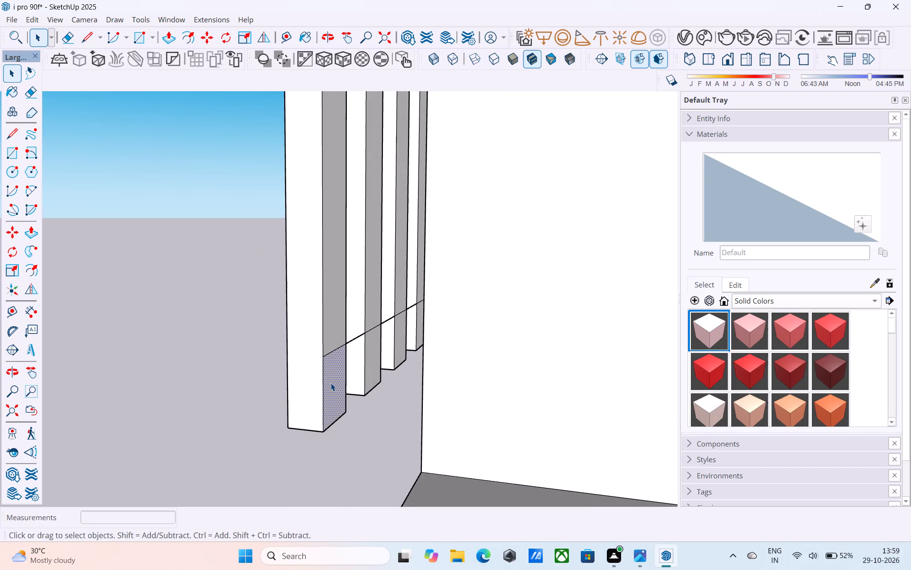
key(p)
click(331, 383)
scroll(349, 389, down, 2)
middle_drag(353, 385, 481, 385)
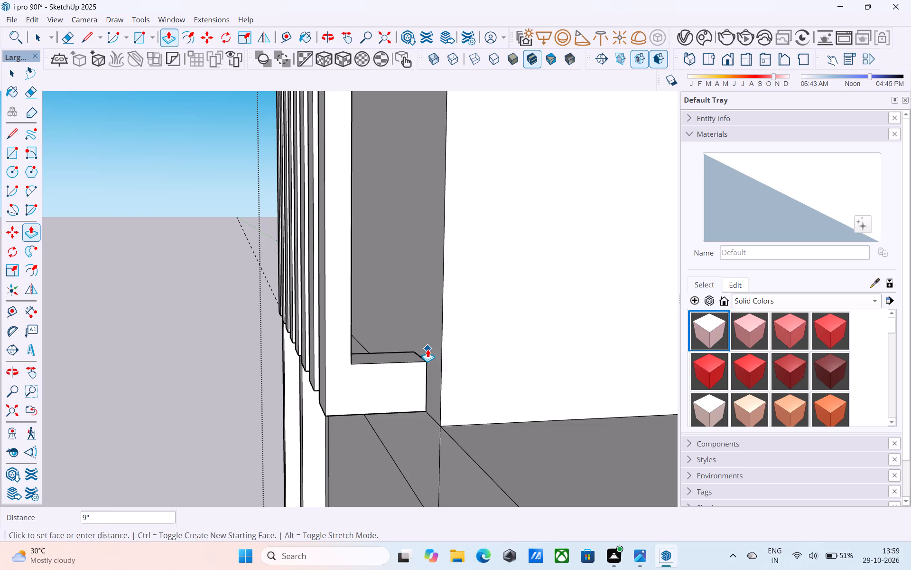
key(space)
Draw a second, parallel 7' 3/8" line across the fins, joining the midpoints of the two end fins' lower 6" edge segments.
scroll(428, 349, down, 2)
key(l)
middle_drag(428, 349, 341, 353)
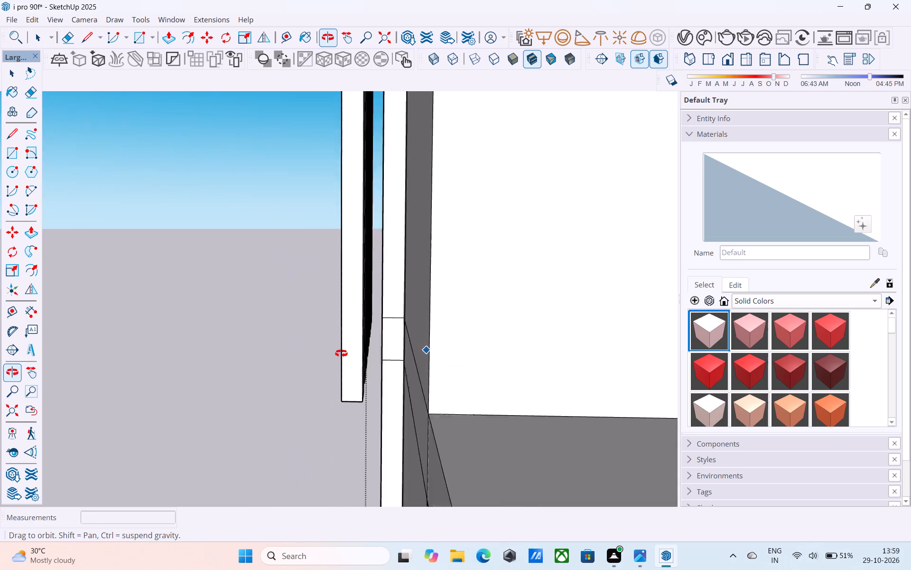
middle_drag(341, 353, 327, 354)
scroll(335, 376, up, 4)
scroll(387, 392, down, 2)
middle_drag(374, 383, 354, 370)
scroll(335, 362, down, 4)
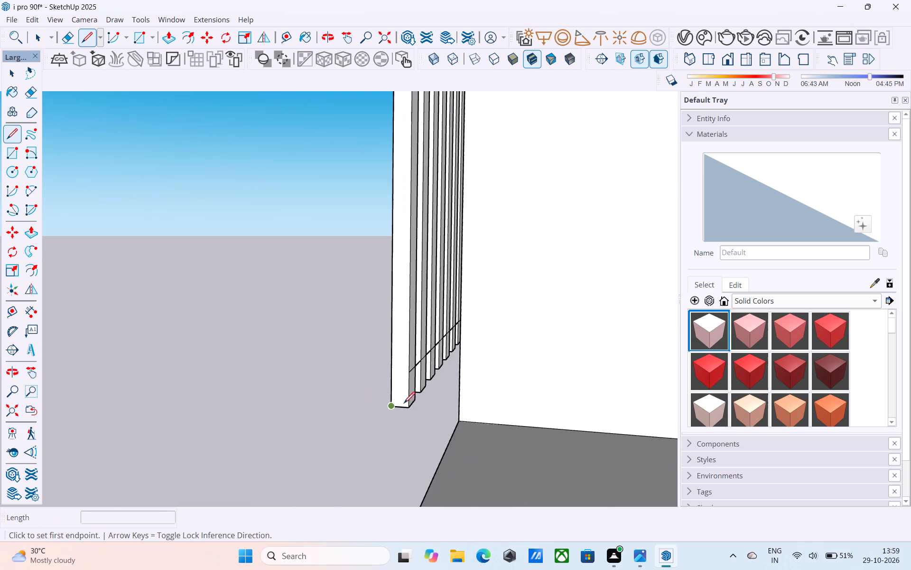
scroll(412, 401, up, 8)
click(396, 365)
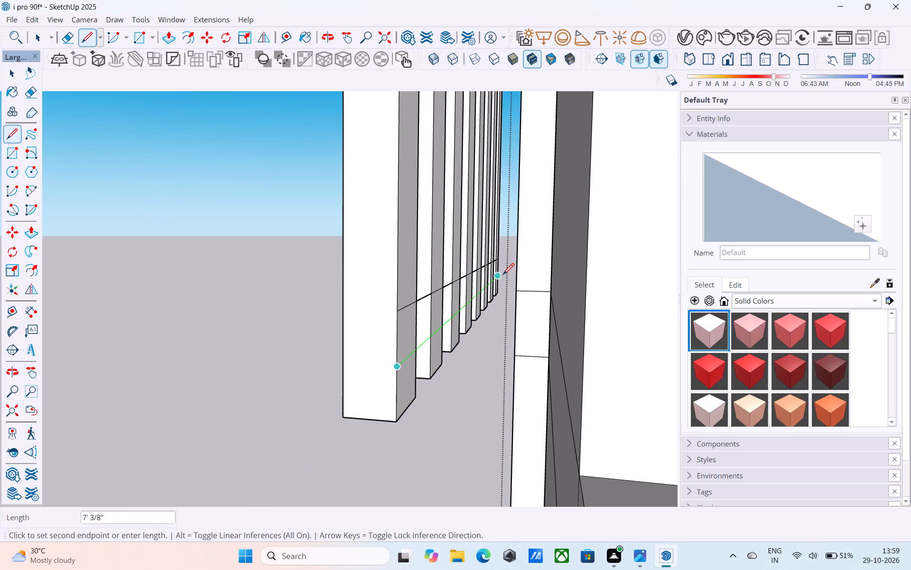
scroll(503, 275, up, 8)
scroll(491, 277, down, 1)
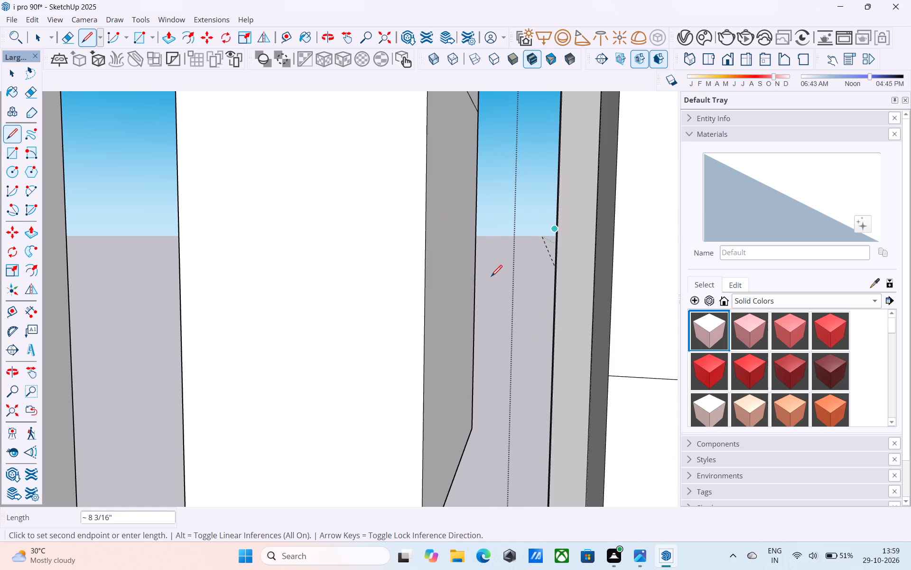
click(474, 276)
scroll(474, 276, down, 5)
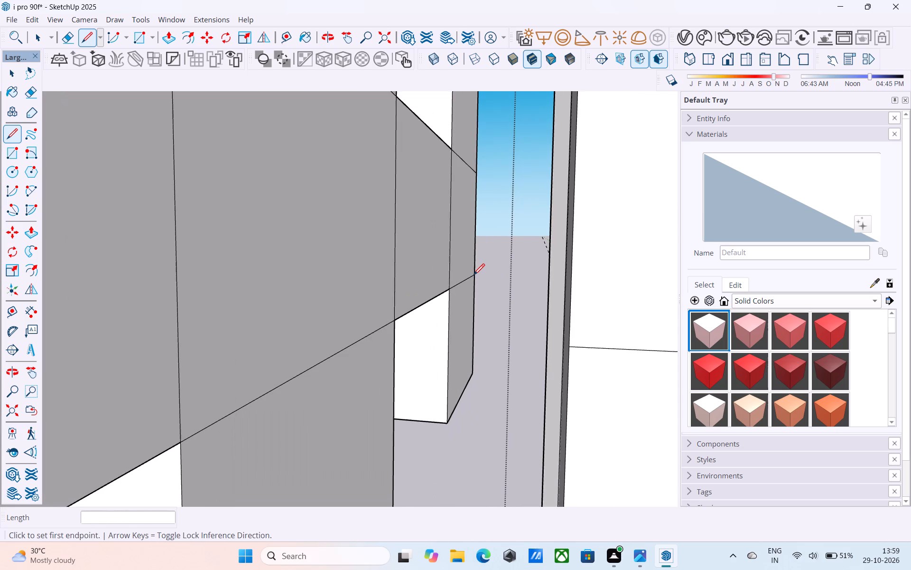
Delete the first two filler faces spanning the gaps between the tower fins, above the 6" line.
key(space)
click(441, 271)
key(Delete)
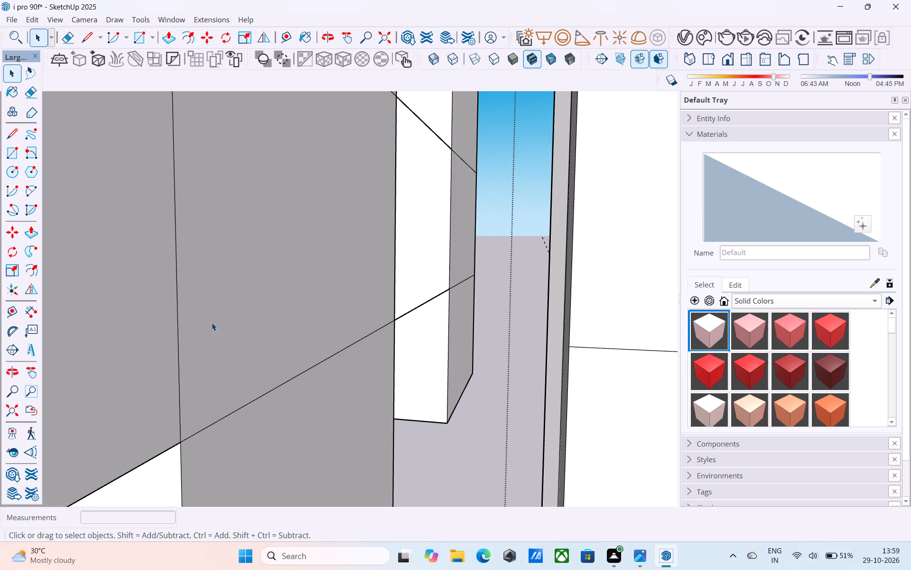
click(165, 333)
key(Delete)
Delete the filler faces in the five remaining gaps between the tower fins.
scroll(218, 298, down, 3)
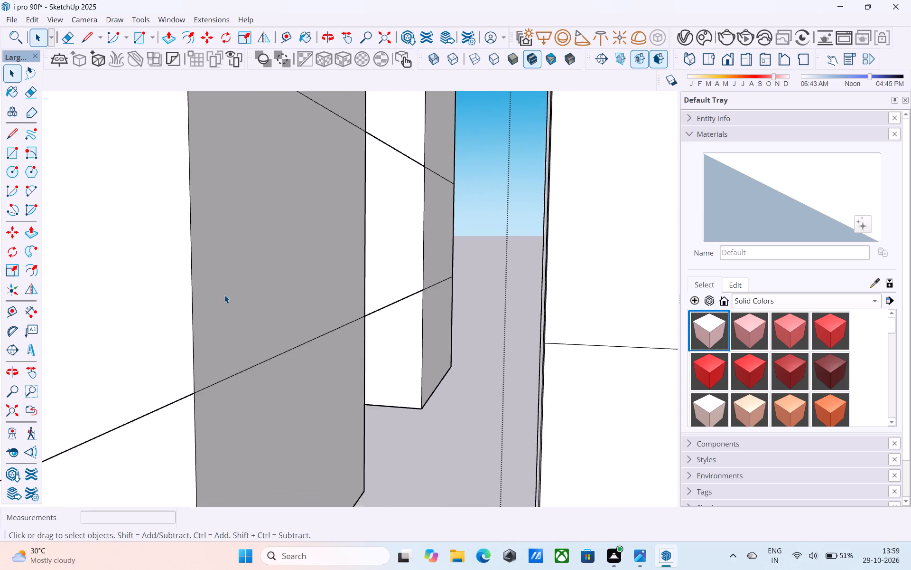
scroll(224, 295, down, 2)
scroll(380, 275, down, 4)
scroll(420, 279, down, 1)
scroll(463, 279, down, 3)
middle_drag(464, 279, 516, 270)
scroll(547, 252, down, 20)
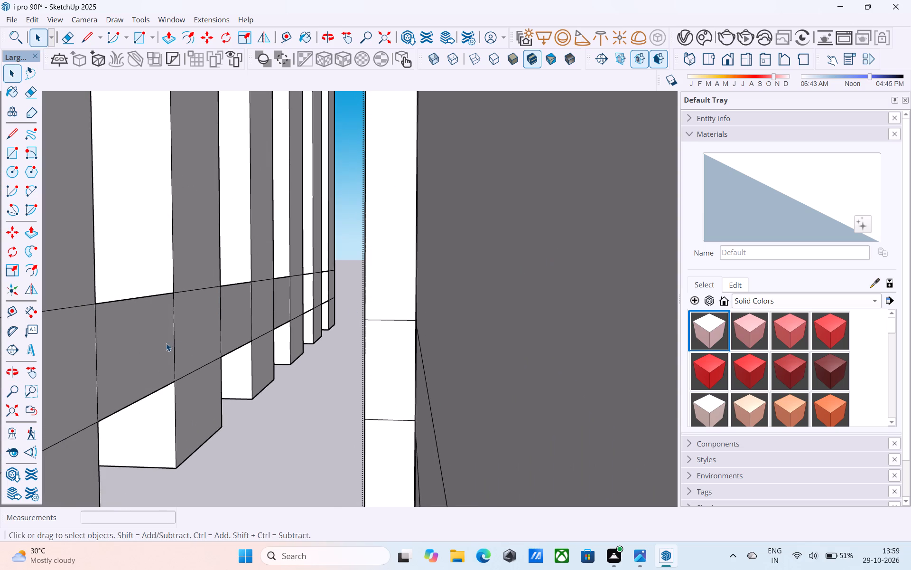
click(161, 340)
key(Delete)
click(224, 307)
key(Delete)
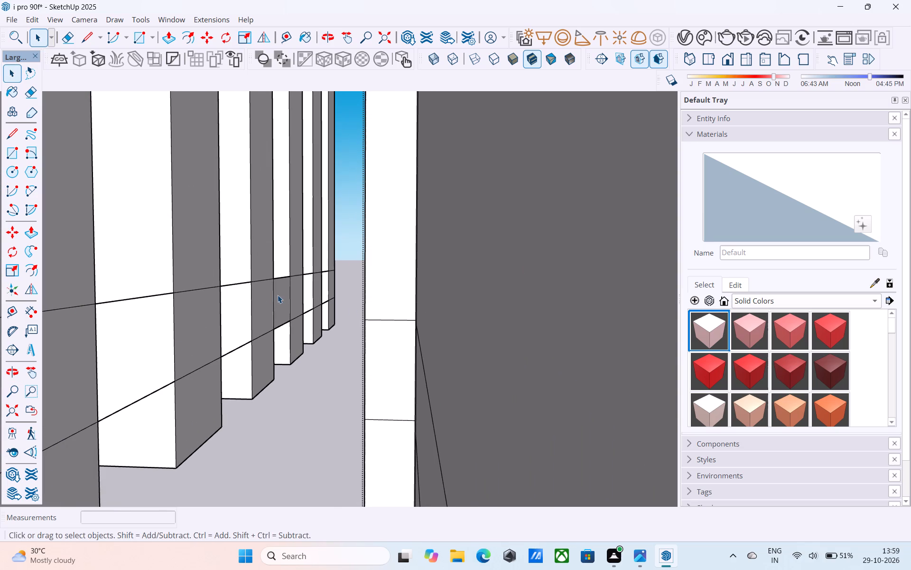
click(279, 294)
key(Delete)
scroll(371, 240, down, 5)
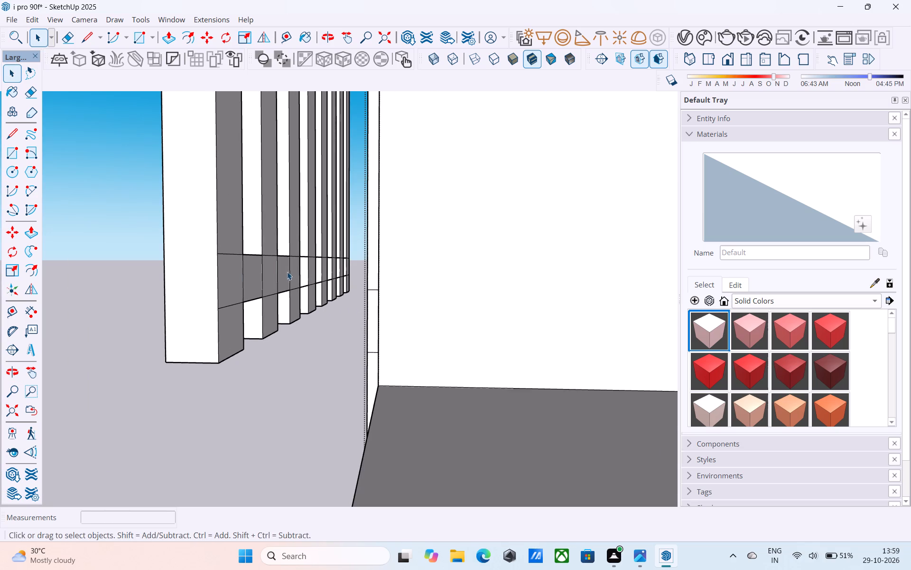
click(284, 271)
key(Delete)
click(259, 275)
key(Delete)
Push/Pull the bottom rear segment of the outermost fin back to the tower wall.
scroll(259, 276, down, 4)
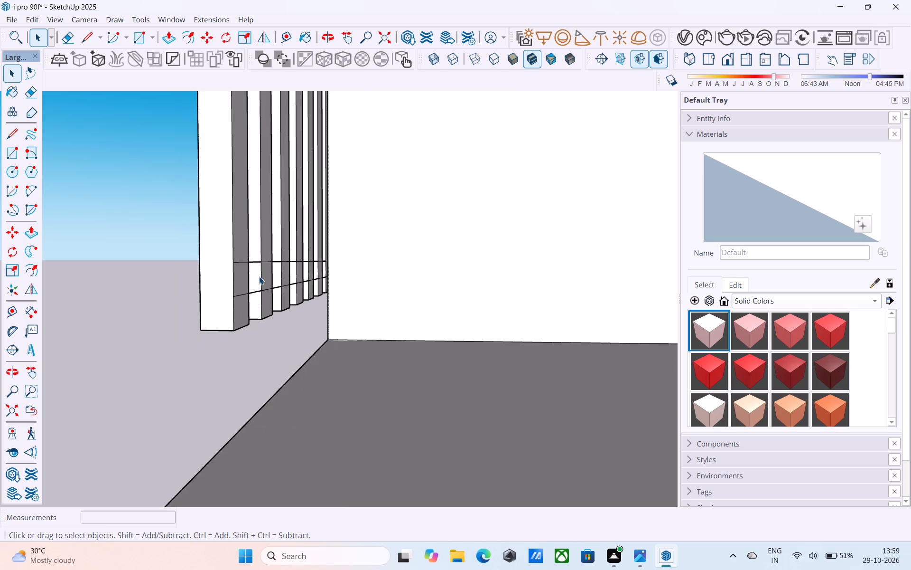
middle_drag(259, 276, 245, 282)
scroll(237, 303, up, 4)
click(236, 304)
key(p)
click(236, 304)
middle_drag(254, 304, 360, 322)
click(398, 264)
middle_drag(353, 283, 319, 287)
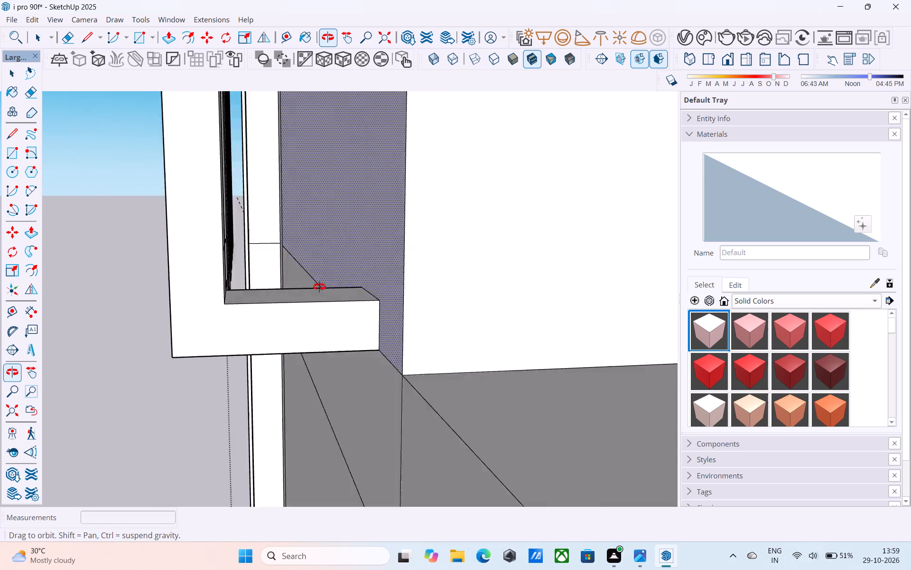
middle_drag(319, 287, 283, 294)
Repeat the same extrusion on the bottom rear segments of the next three fins.
scroll(257, 293, up, 9)
double_click(230, 273)
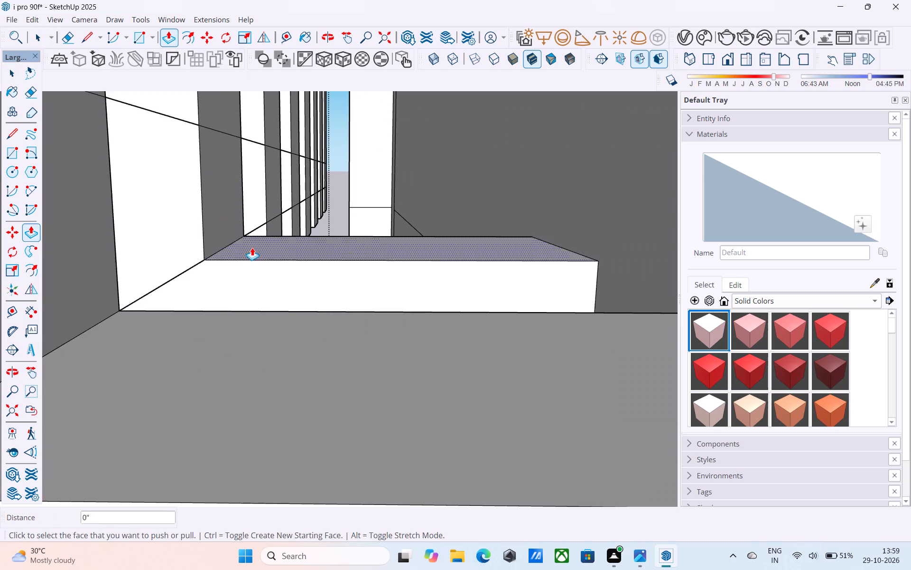
middle_drag(252, 249, 238, 311)
scroll(238, 314, up, 1)
scroll(272, 246, down, 5)
middle_drag(271, 244, 275, 313)
scroll(288, 252, up, 1)
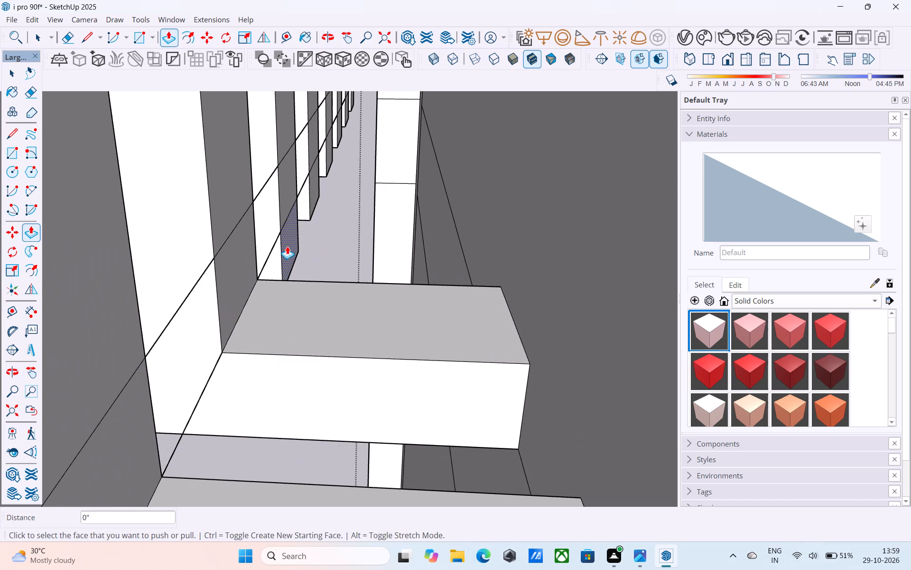
double_click(287, 246)
shift+middle_drag(303, 195, 300, 311)
scroll(300, 311, up, 4)
double_click(319, 287)
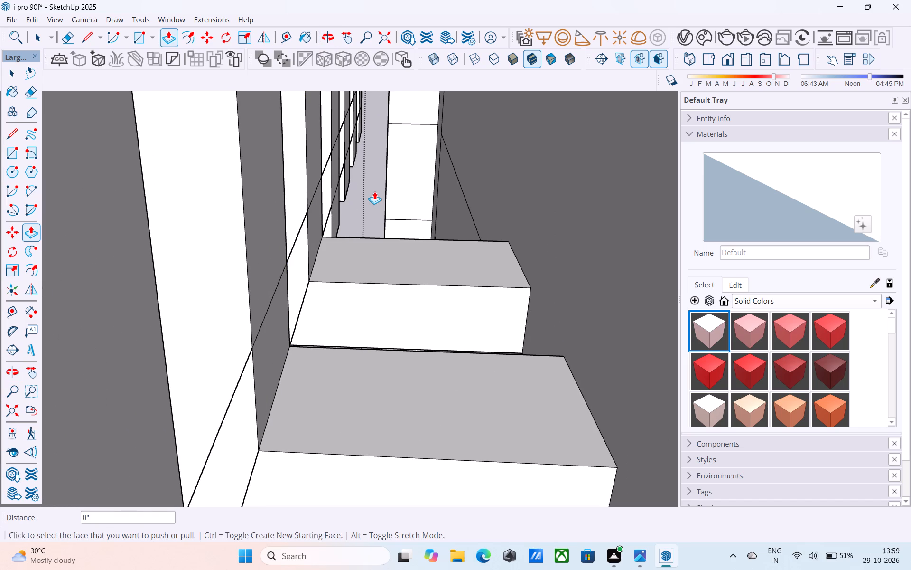
Repeat the same extrusion on the bottom rear segments of the last four fins in the row.
middle_drag(374, 191, 358, 271)
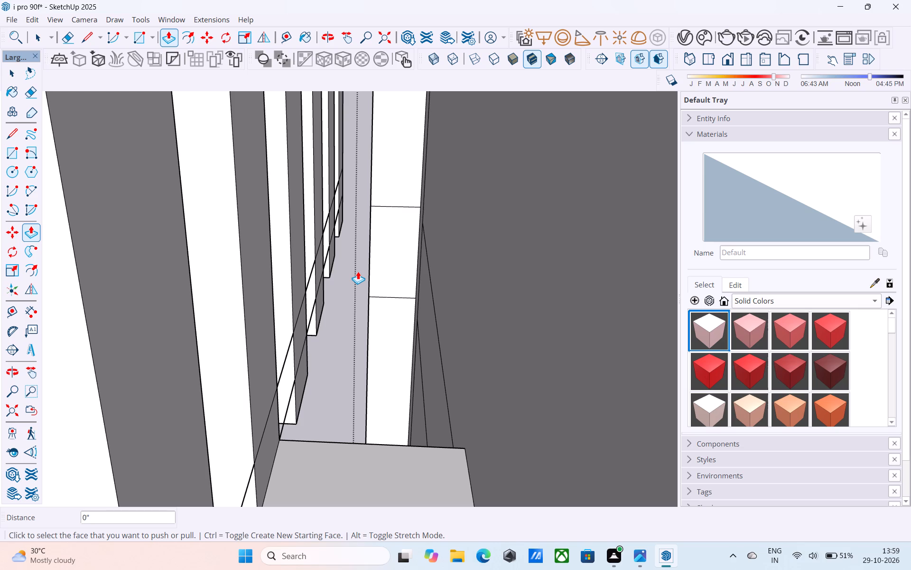
scroll(358, 266, up, 3)
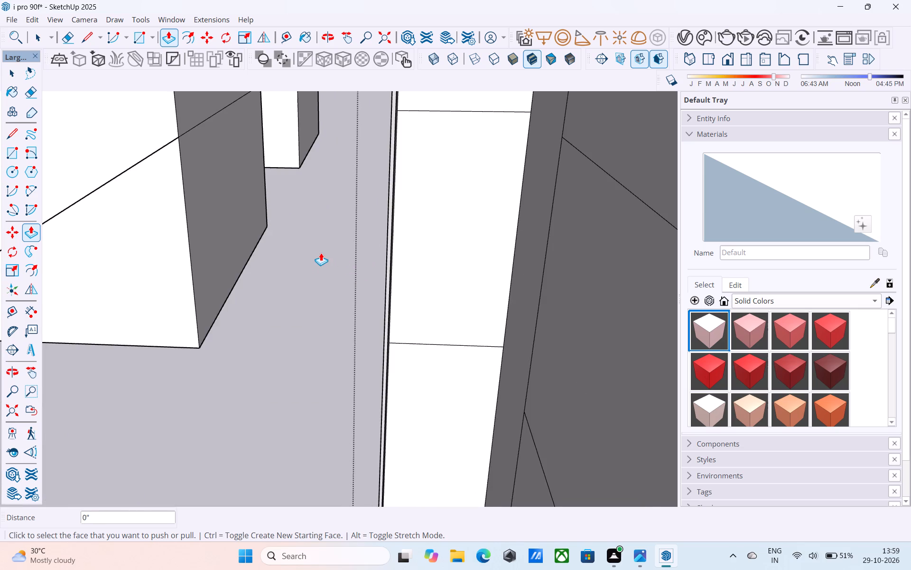
scroll(321, 253, down, 4)
double_click(271, 337)
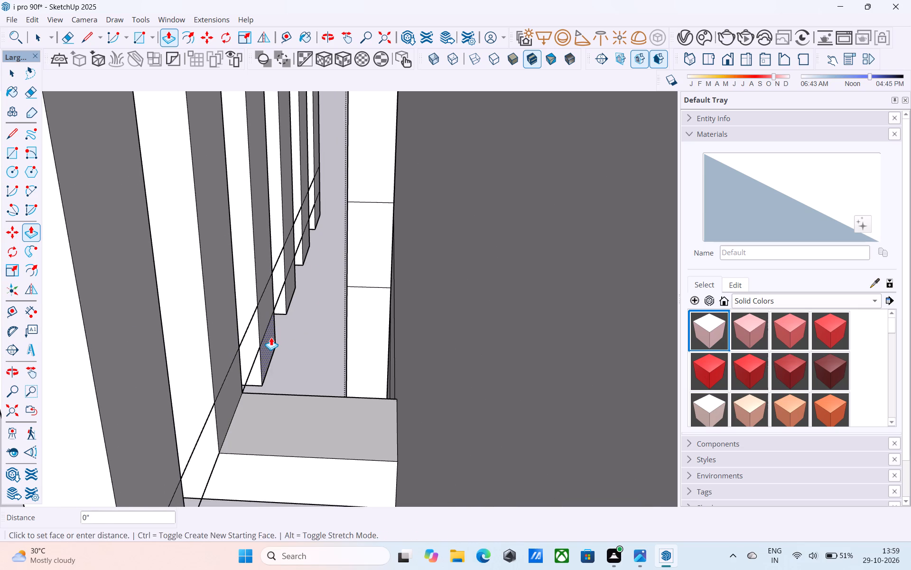
double_click(296, 280)
scroll(310, 238, up, 7)
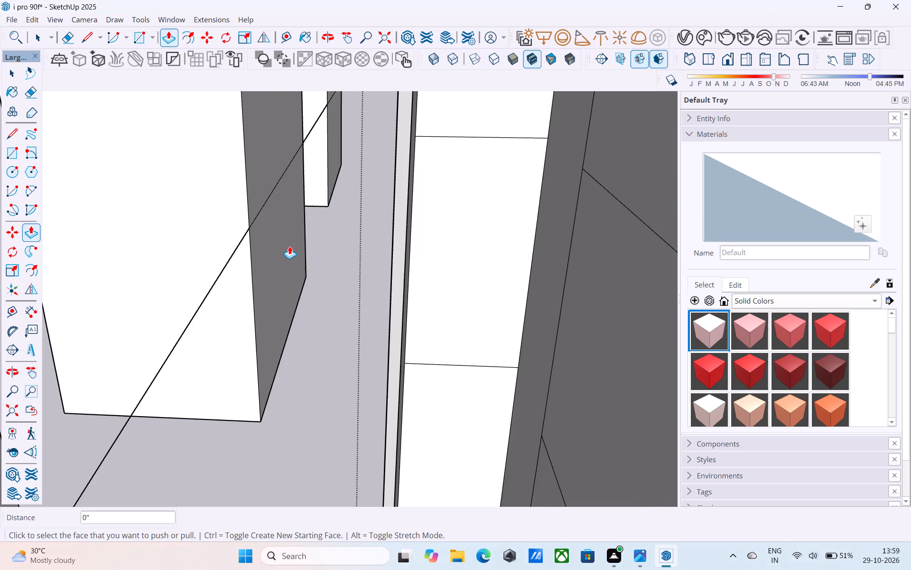
double_click(289, 246)
scroll(289, 246, down, 6)
middle_drag(289, 246, 303, 394)
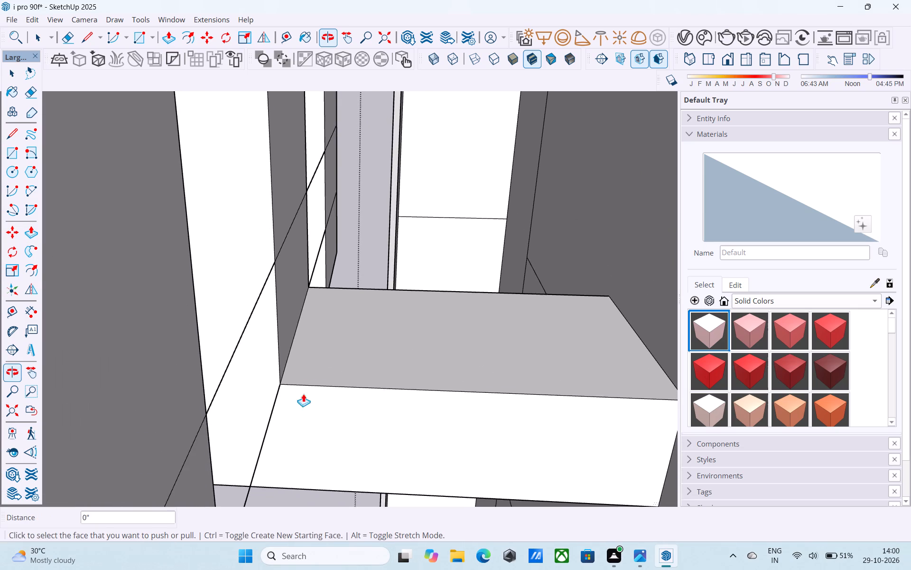
scroll(327, 287, up, 5)
double_click(333, 234)
Erase the two leftover horizontal lines in the first gap between the fins.
middle_drag(333, 234, 632, 197)
scroll(535, 228, down, 10)
middle_drag(365, 250, 418, 189)
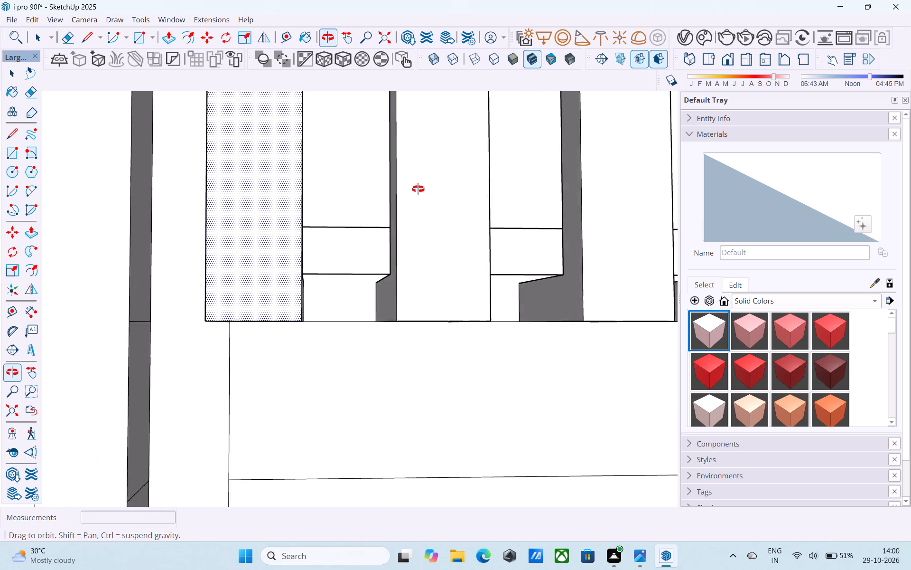
middle_drag(418, 189, 409, 182)
key(e)
drag(361, 200, 349, 282)
scroll(295, 284, down, 7)
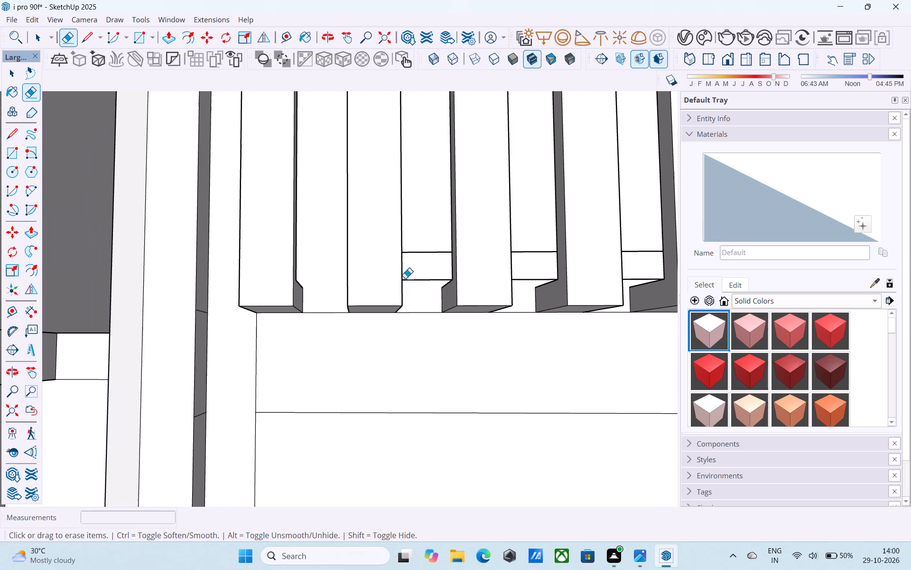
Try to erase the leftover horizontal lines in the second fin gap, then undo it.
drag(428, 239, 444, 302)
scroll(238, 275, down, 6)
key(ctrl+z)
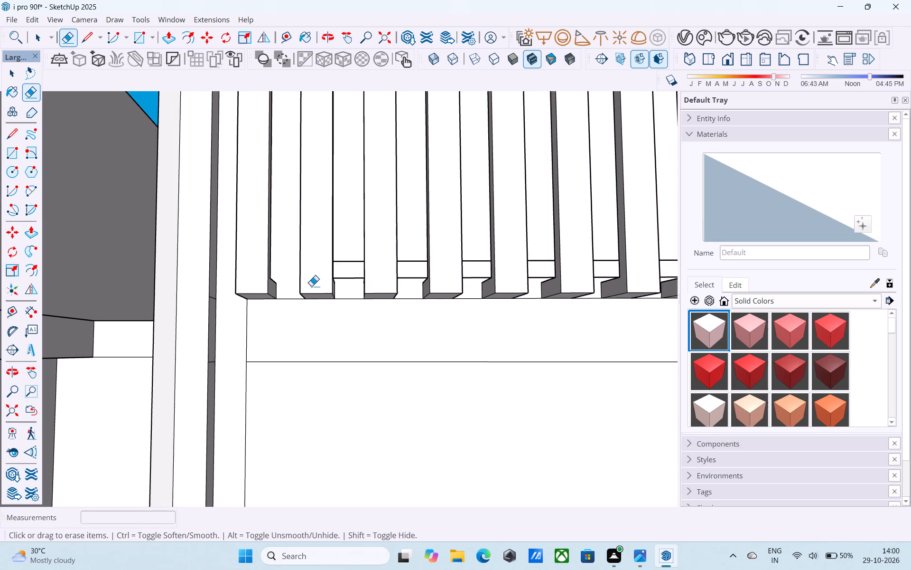
Erase the leftover horizontal lines in the second, third and fourth gaps between the fins.
scroll(332, 274, up, 3)
drag(350, 256, 348, 298)
drag(436, 251, 437, 251)
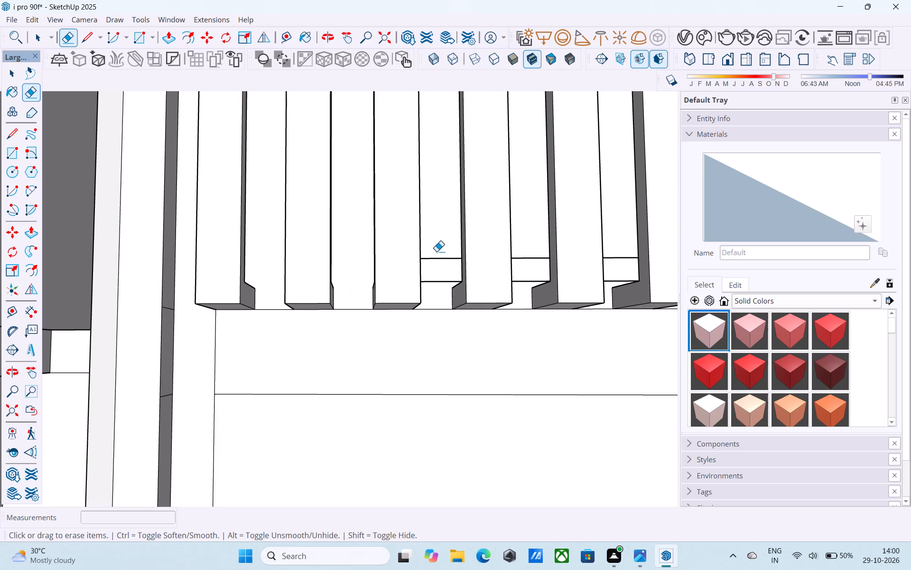
drag(437, 251, 441, 284)
scroll(262, 294, down, 7)
scroll(395, 282, up, 6)
drag(386, 272, 383, 269)
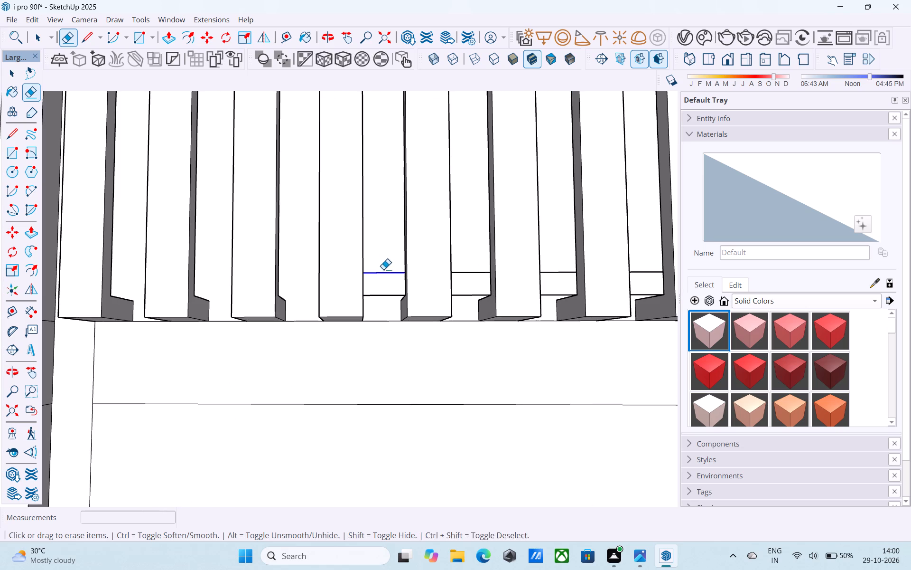
drag(383, 269, 383, 280)
drag(380, 287, 380, 304)
scroll(289, 292, down, 6)
Erase the leftover horizontal lines in the last three gaps between the fins.
scroll(406, 286, up, 5)
click(387, 276)
drag(387, 304, 382, 294)
drag(468, 278, 465, 271)
drag(474, 305, 470, 299)
scroll(335, 277, down, 6)
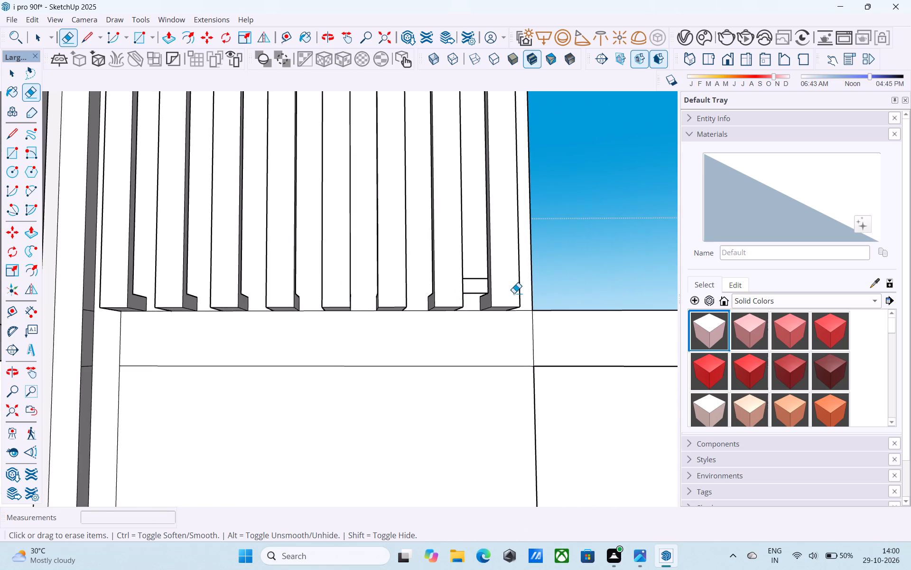
scroll(514, 293, up, 9)
drag(442, 268, 433, 252)
drag(437, 292, 431, 317)
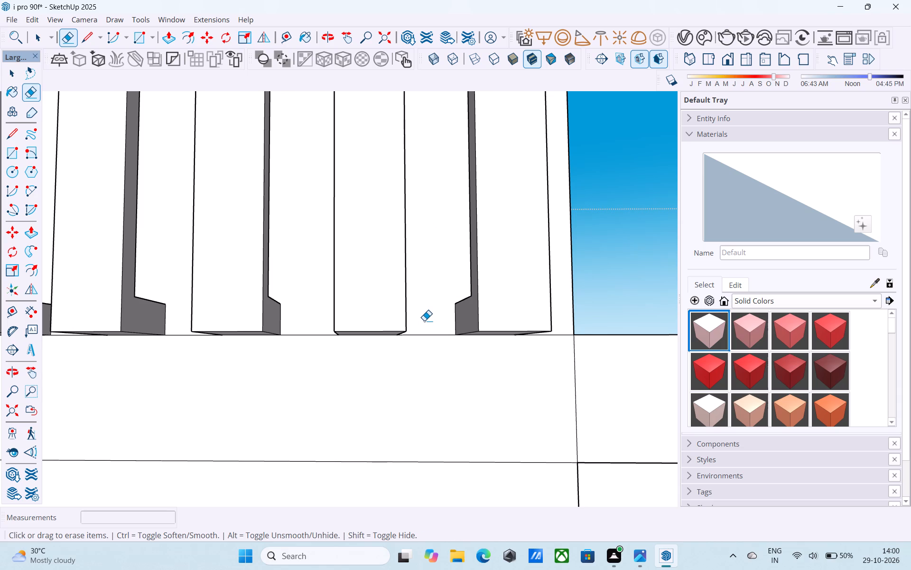
Draw a line along the wall's top face from the outermost fin's inner corner to the opposite end fin, separating the fin tops.
scroll(424, 321, down, 15)
middle_drag(428, 349, 429, 380)
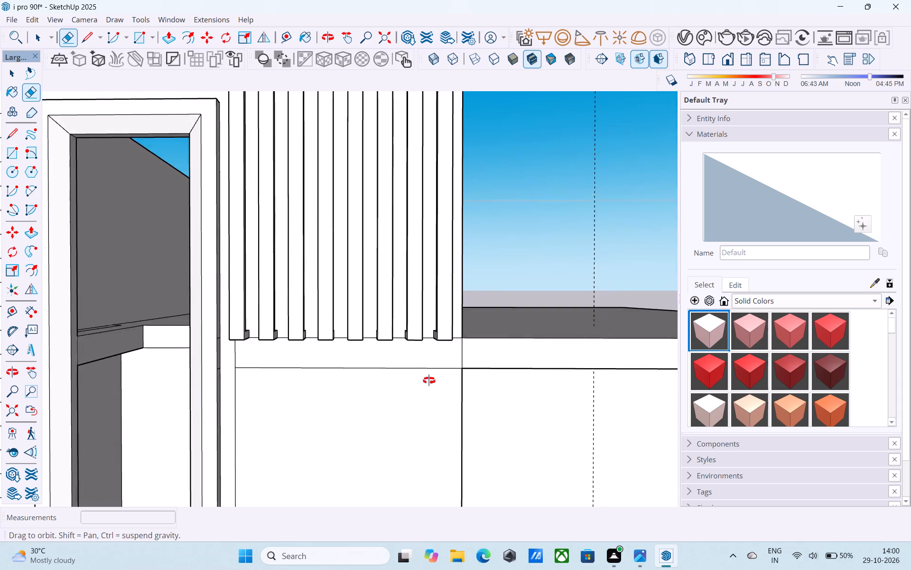
middle_drag(429, 380, 428, 387)
scroll(423, 413, down, 5)
middle_drag(417, 430, 137, 364)
scroll(400, 191, up, 6)
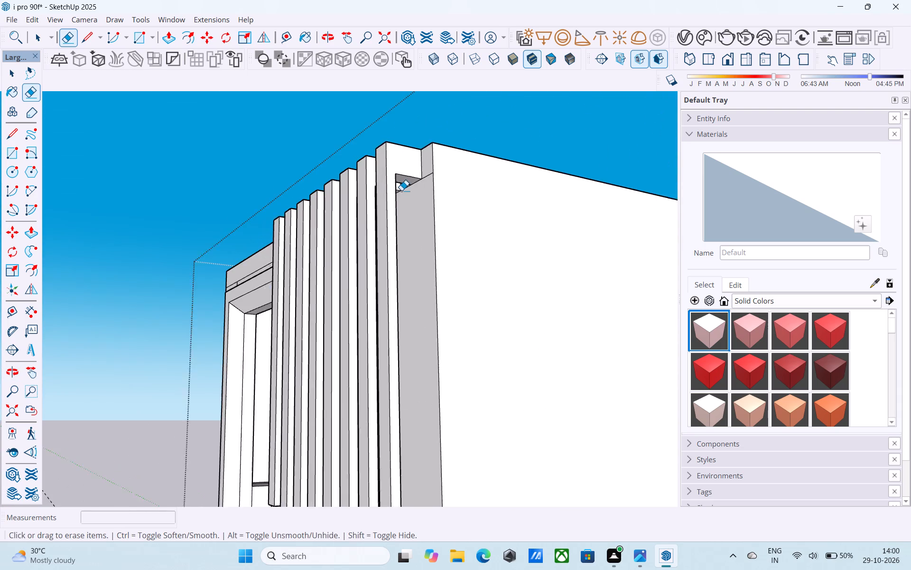
scroll(401, 190, up, 1)
middle_drag(400, 127, 424, 236)
scroll(424, 236, down, 5)
middle_drag(424, 236, 426, 265)
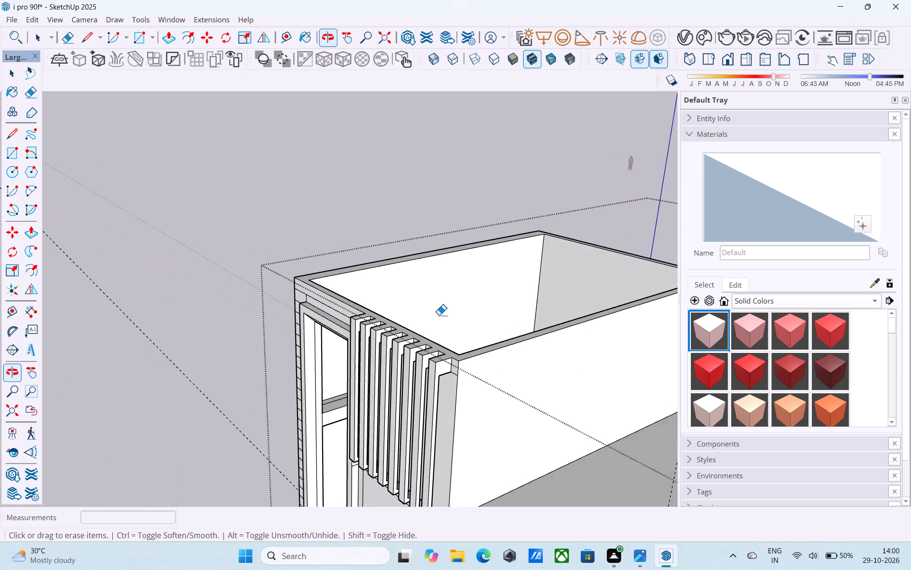
scroll(440, 317, up, 8)
scroll(461, 339, down, 5)
key(space)
scroll(479, 419, up, 4)
click(450, 409)
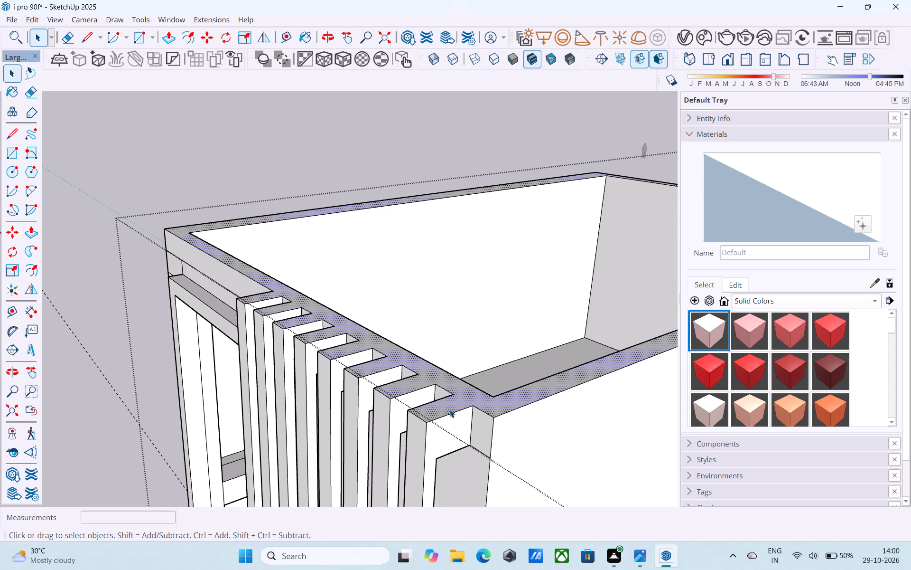
key(l)
click(470, 408)
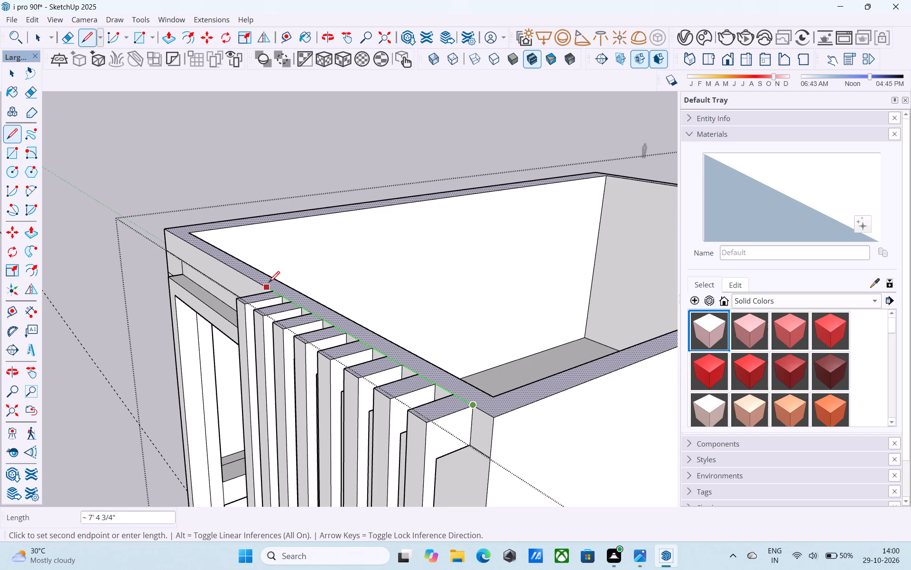
click(274, 287)
Push the top face of the outermost fin beside the rooftop room's corner down 6".
scroll(274, 287, down, 4)
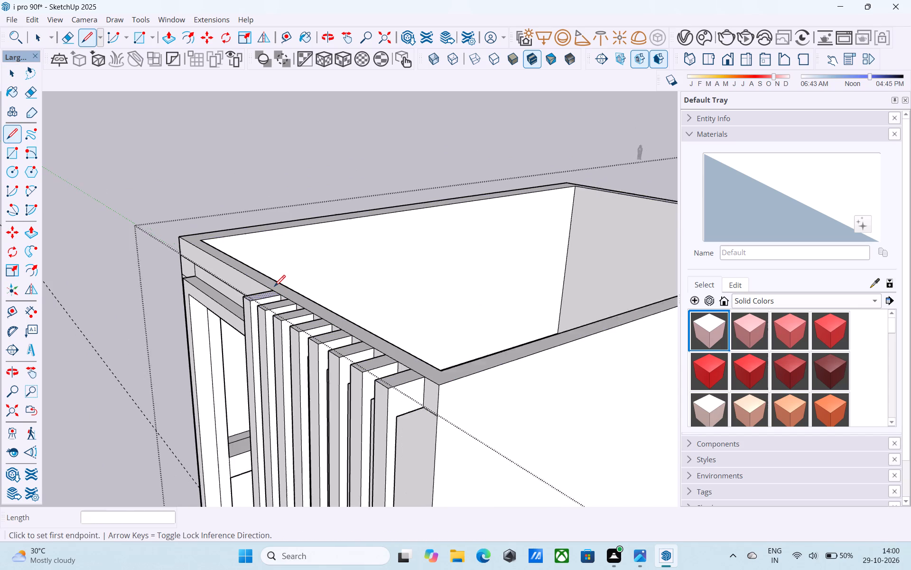
middle_drag(285, 323, 325, 296)
scroll(328, 290, down, 5)
middle_drag(328, 290, 324, 283)
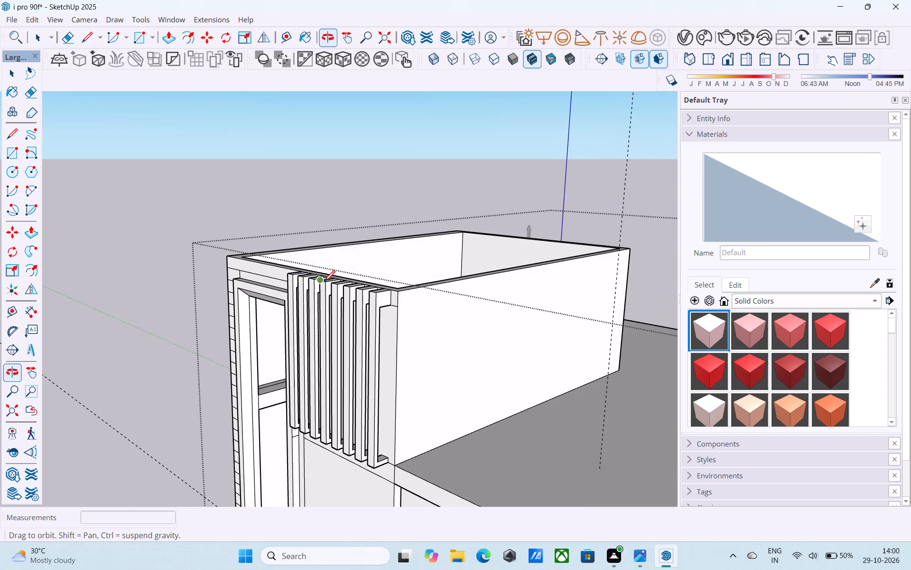
key(space)
scroll(332, 308, up, 5)
middle_drag(405, 289, 400, 326)
scroll(400, 326, up, 4)
click(407, 335)
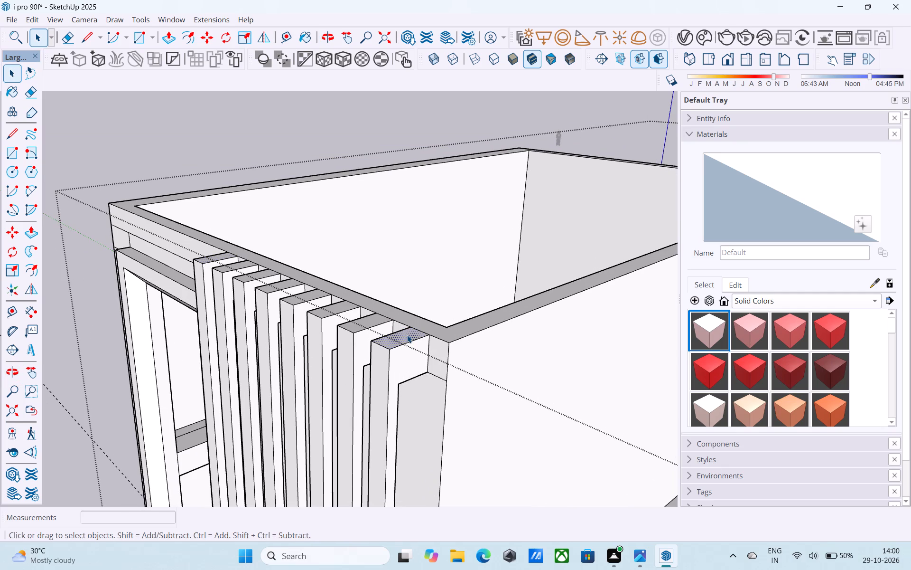
key(p)
click(407, 335)
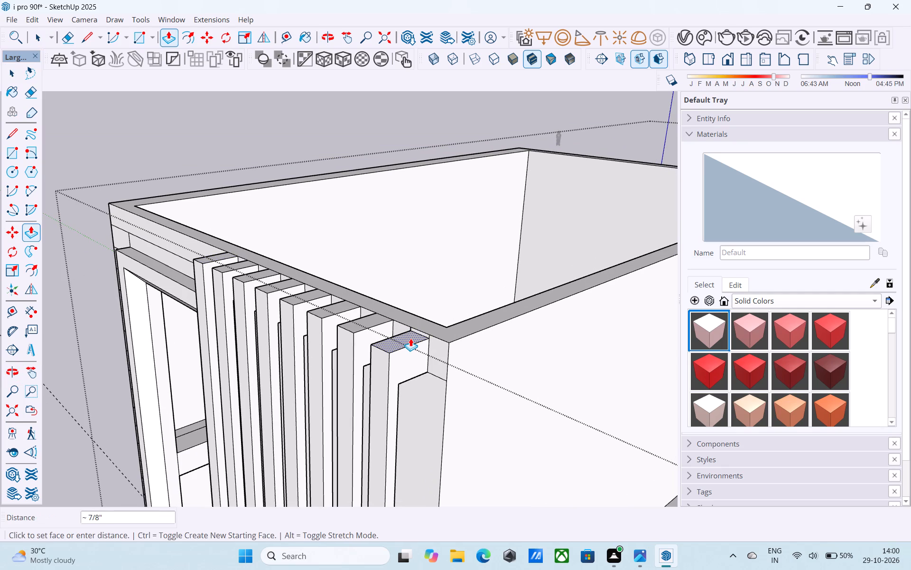
key(6)
key(shift+quotedbl)
key(Return)
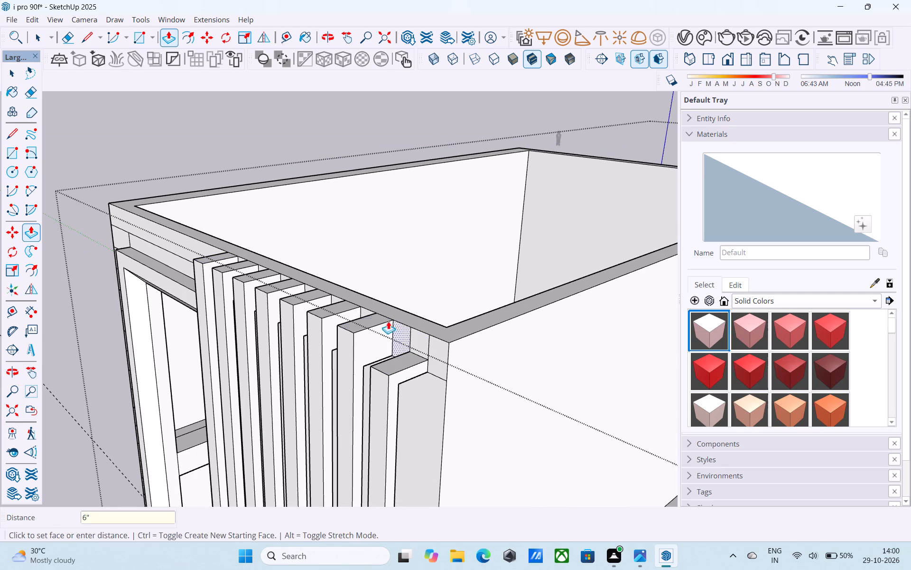
Push the top faces of the second, third and fourth fins from the rooftop room's corner down 6".
scroll(374, 311, up, 4)
double_click(364, 326)
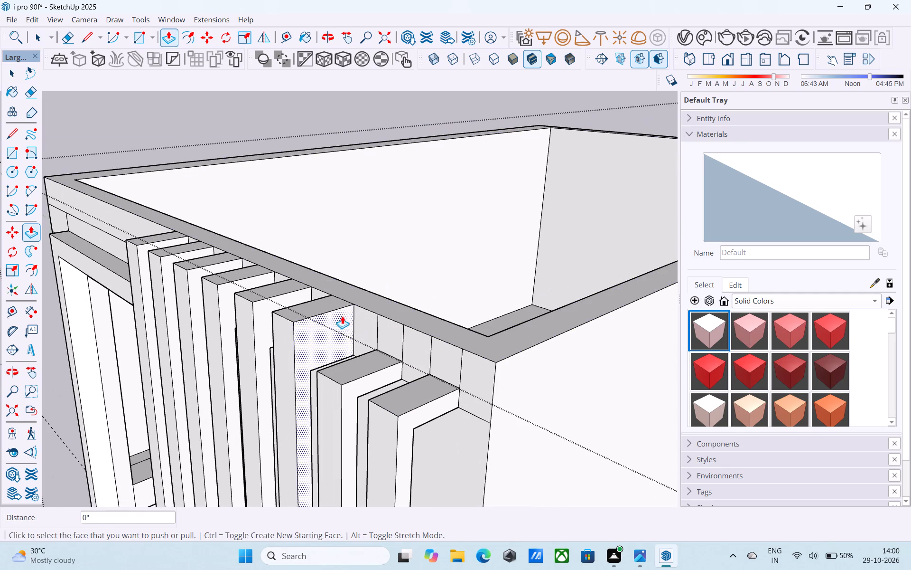
double_click(317, 305)
double_click(263, 288)
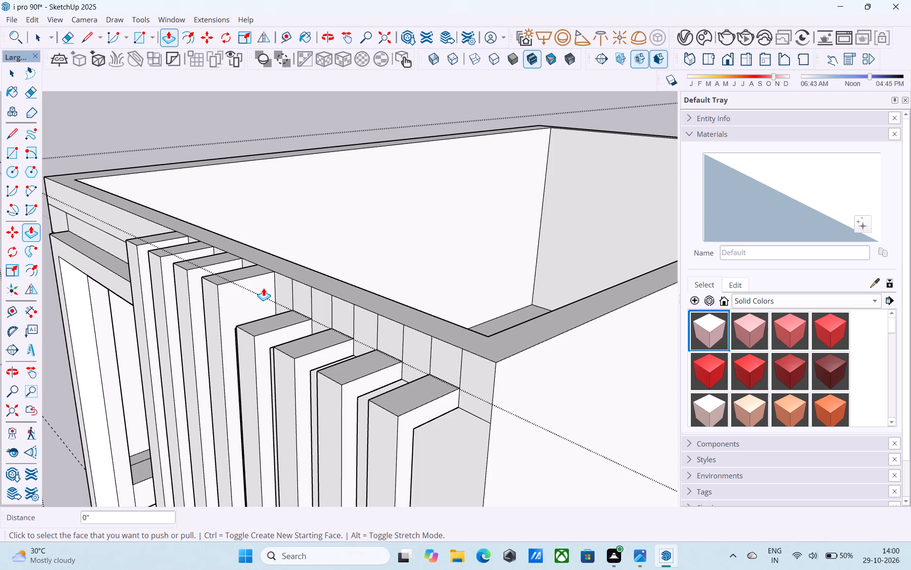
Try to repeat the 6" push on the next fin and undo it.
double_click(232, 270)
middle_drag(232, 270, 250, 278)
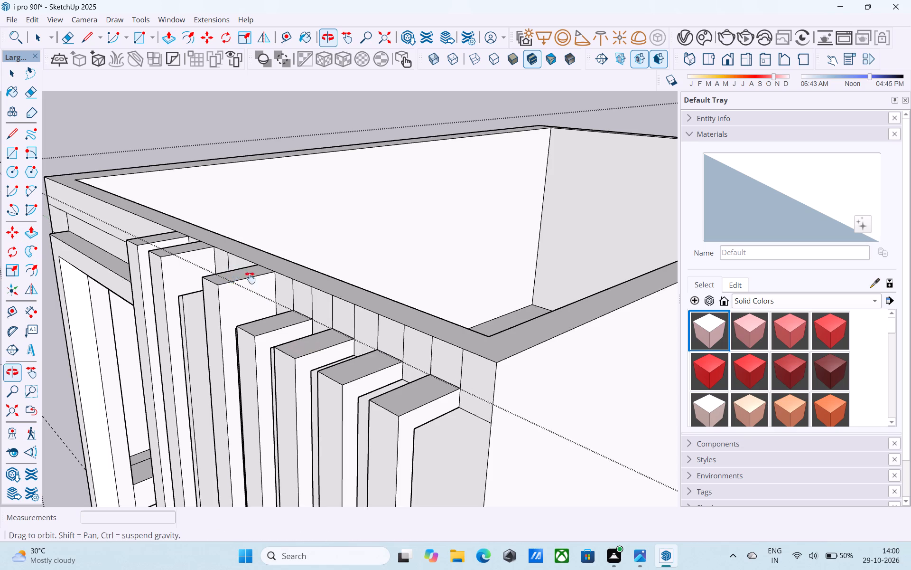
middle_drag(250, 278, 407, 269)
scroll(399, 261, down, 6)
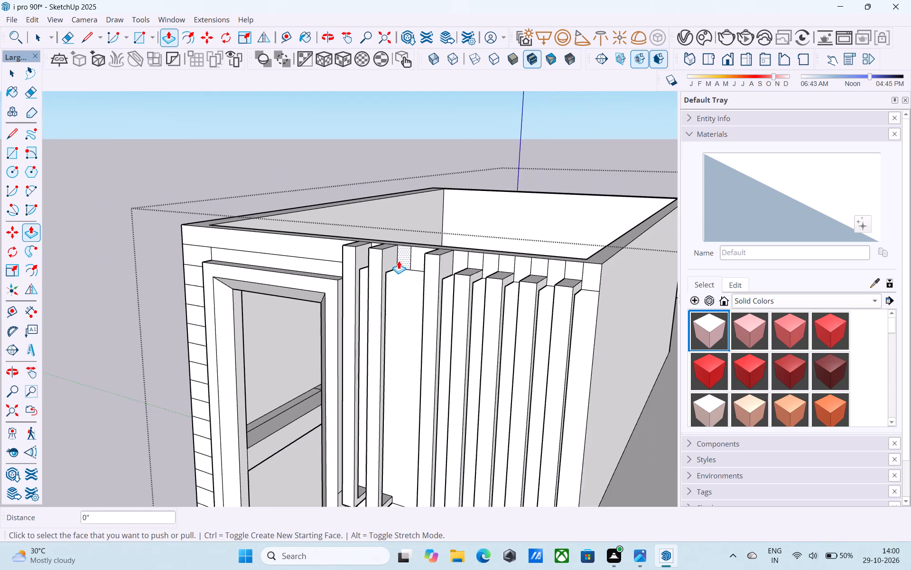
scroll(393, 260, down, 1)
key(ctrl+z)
Push the top faces of the remaining four fins down 6", matching the first four.
middle_drag(404, 258, 404, 303)
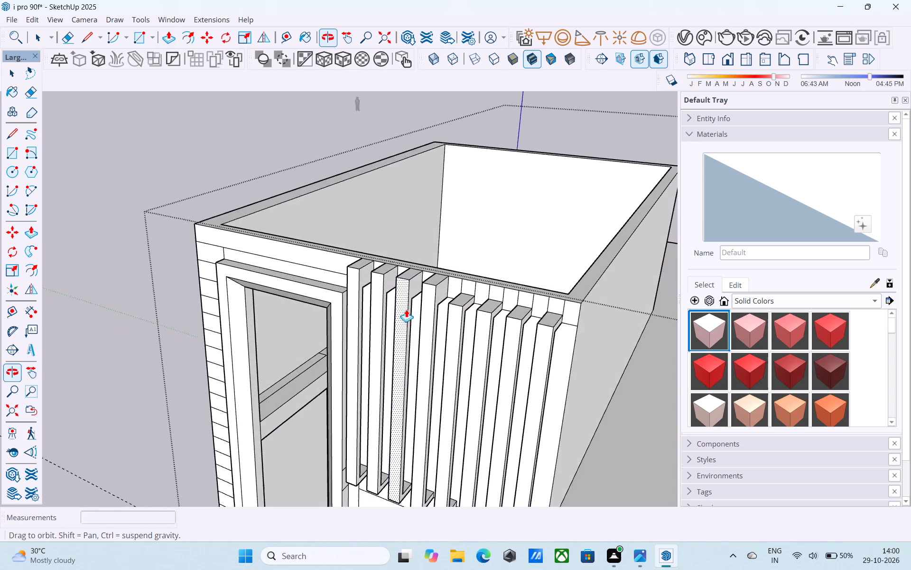
scroll(420, 311, up, 7)
double_click(436, 263)
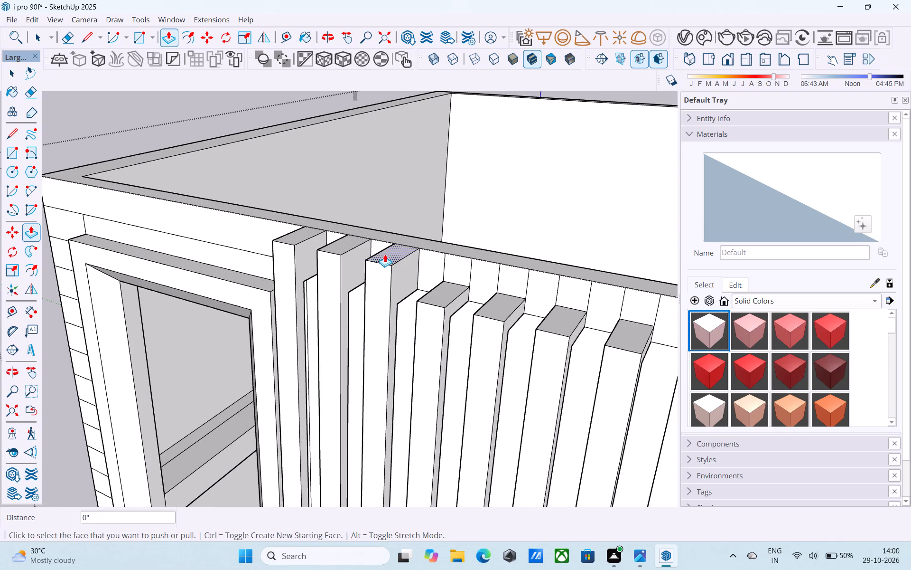
double_click(384, 254)
double_click(337, 247)
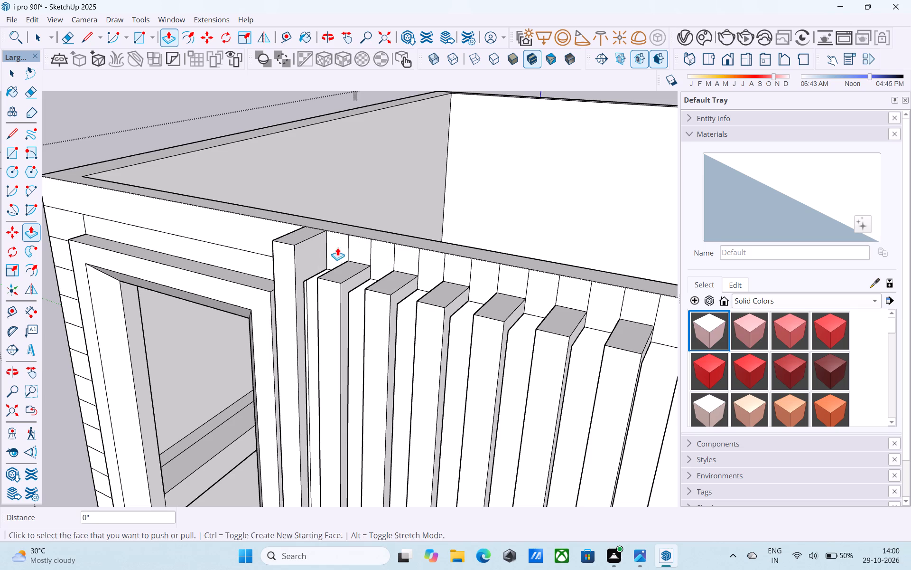
double_click(295, 232)
Examine the lowered fin tops and the rooftop room from several angles.
scroll(295, 233, down, 5)
scroll(361, 308, down, 1)
middle_drag(360, 307, 353, 302)
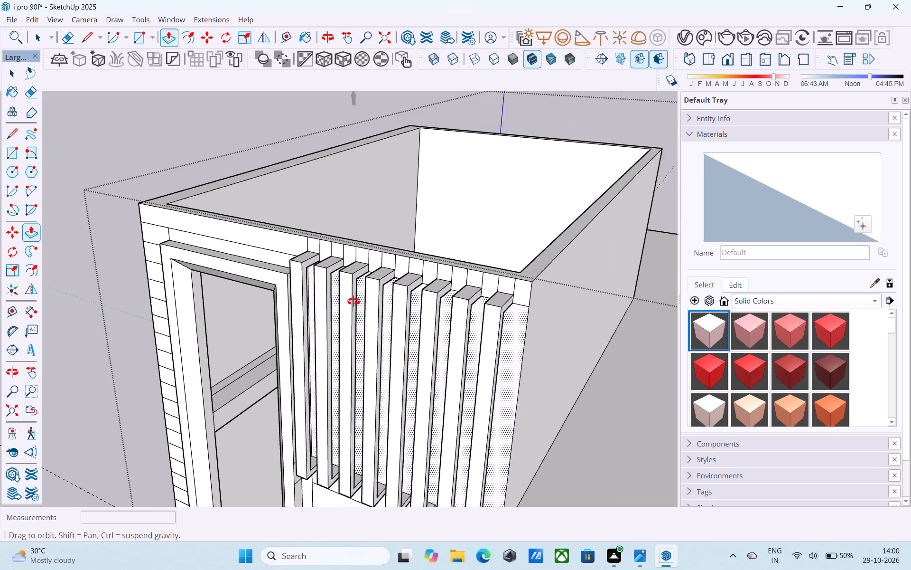
middle_drag(353, 302, 205, 209)
scroll(205, 205, down, 3)
middle_drag(205, 205, 273, 212)
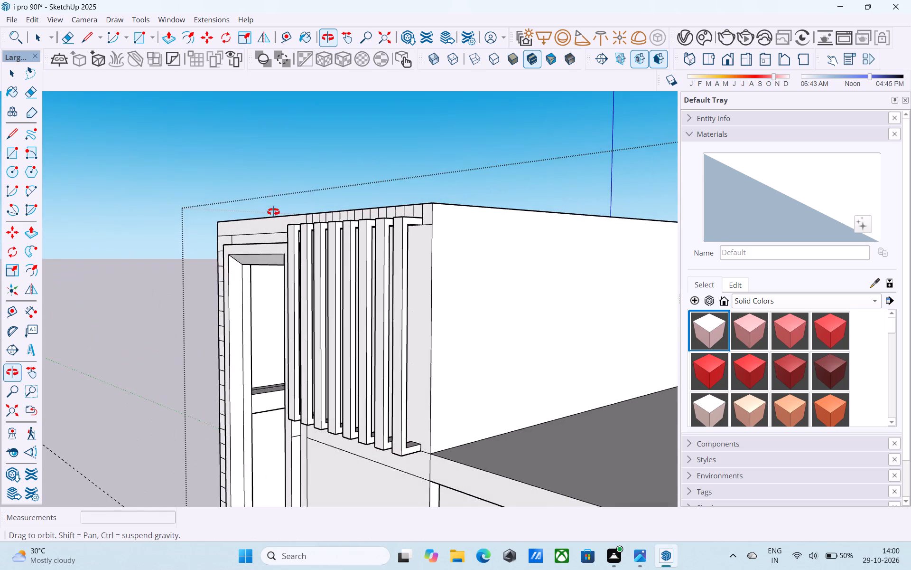
middle_drag(273, 212, 277, 214)
scroll(277, 214, down, 4)
middle_drag(277, 214, 341, 221)
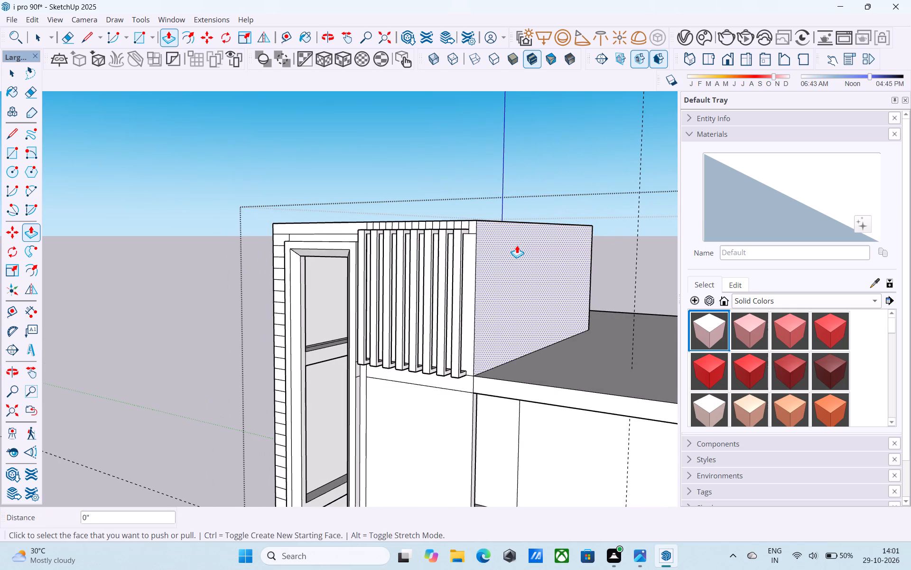
scroll(517, 245, up, 4)
scroll(517, 245, down, 4)
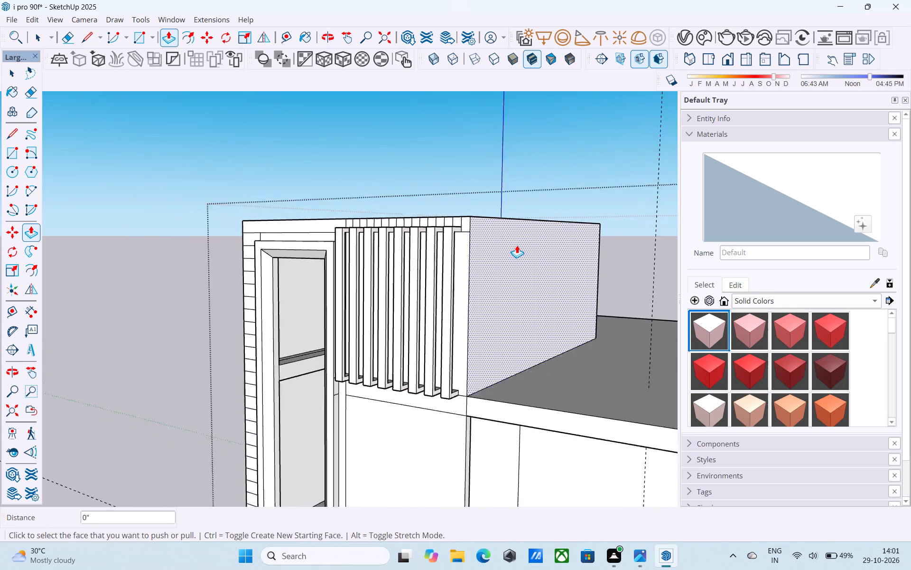
middle_drag(517, 245, 531, 300)
middle_drag(527, 306, 542, 352)
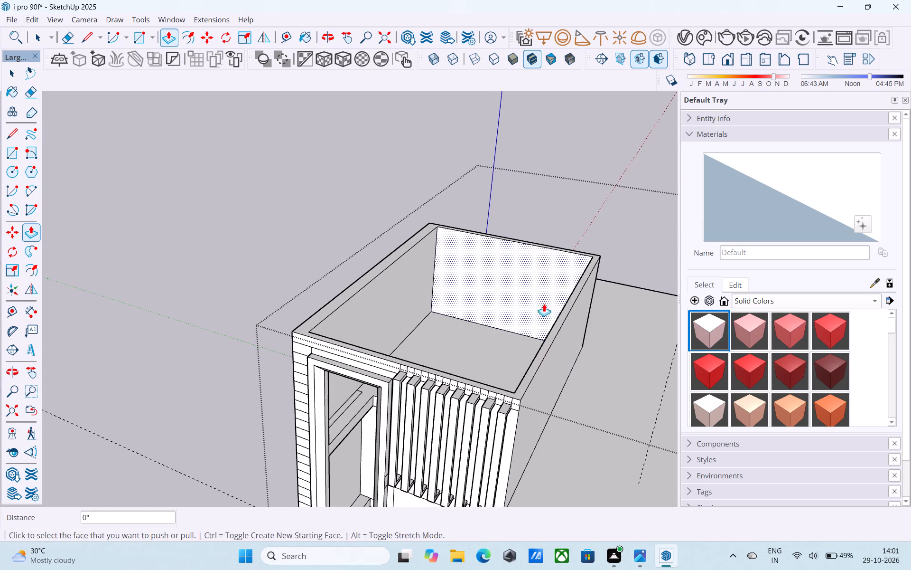
Draw a 14' by 22' 6" rectangle between opposite inner wall corners to cover the rooftop room's open top.
key(space)
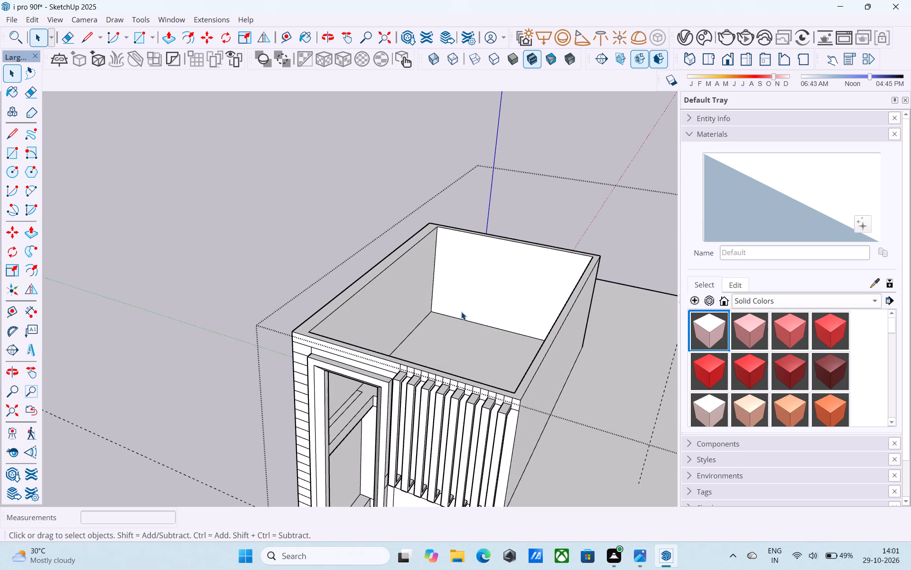
key(r)
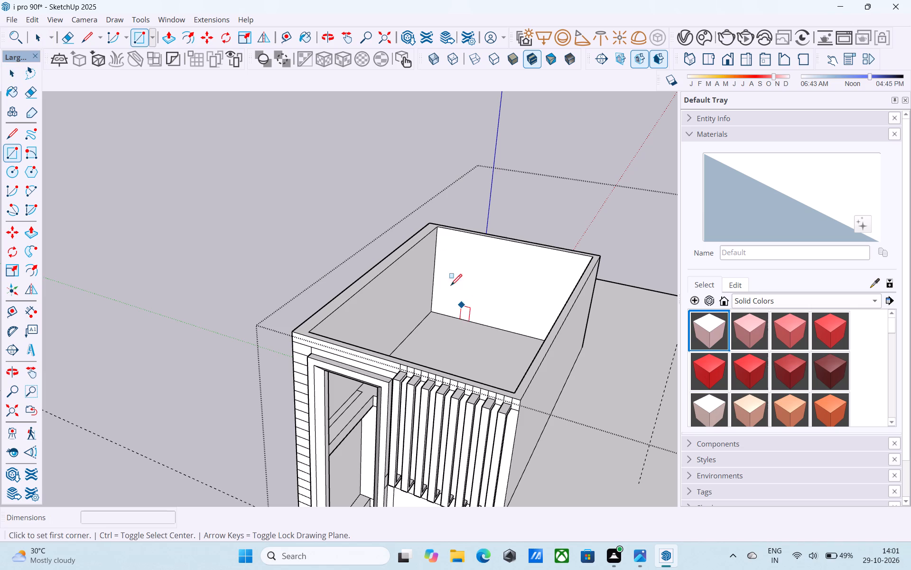
scroll(437, 232, up, 6)
click(436, 221)
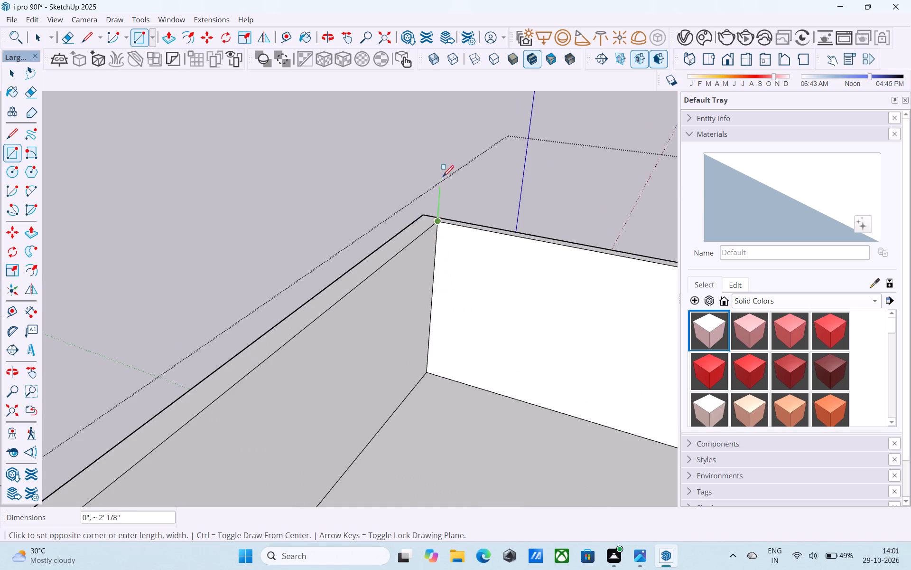
scroll(443, 178, down, 5)
scroll(572, 481, up, 1)
click(552, 424)
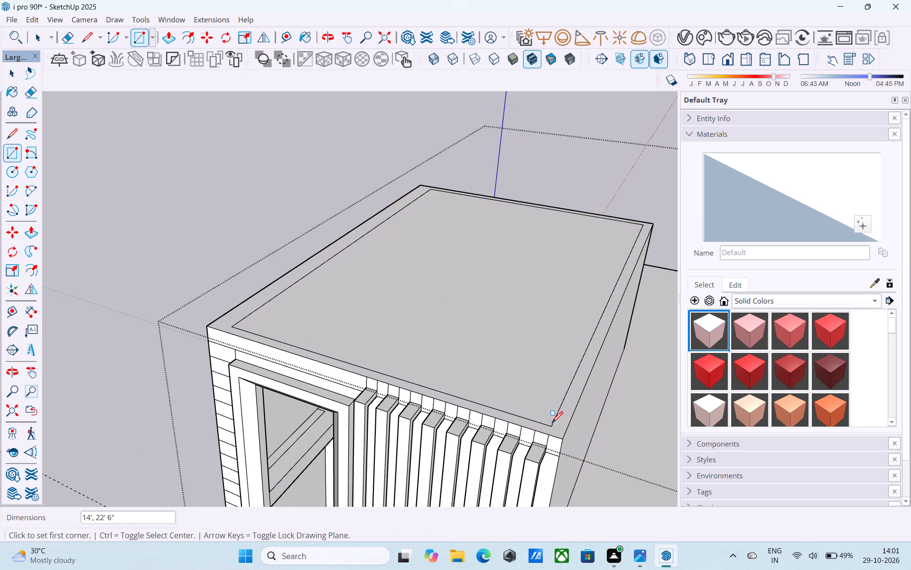
Reverse the face that covers the rooftop room.
scroll(308, 411, down, 6)
middle_drag(363, 401, 412, 416)
scroll(433, 415, up, 3)
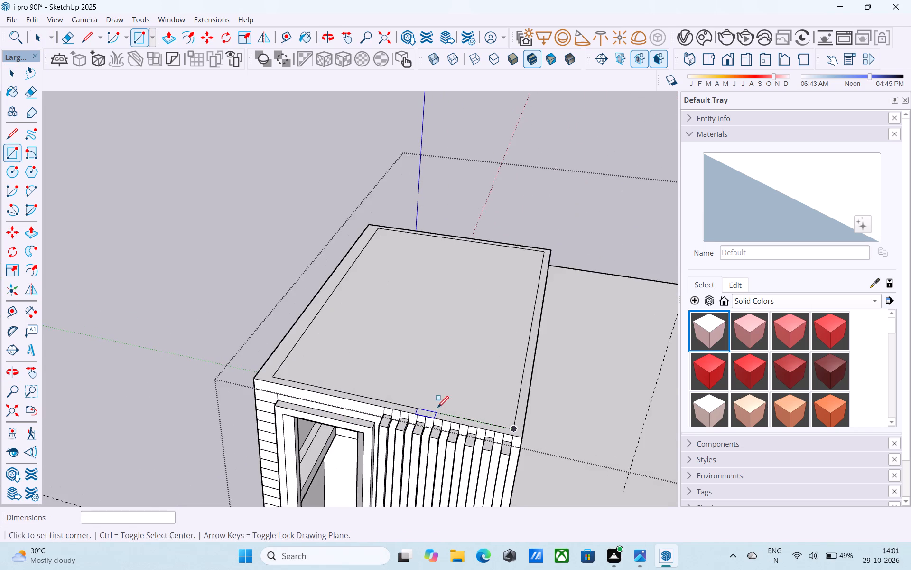
key(space)
scroll(437, 408, up, 2)
click(437, 386)
right_click(435, 384)
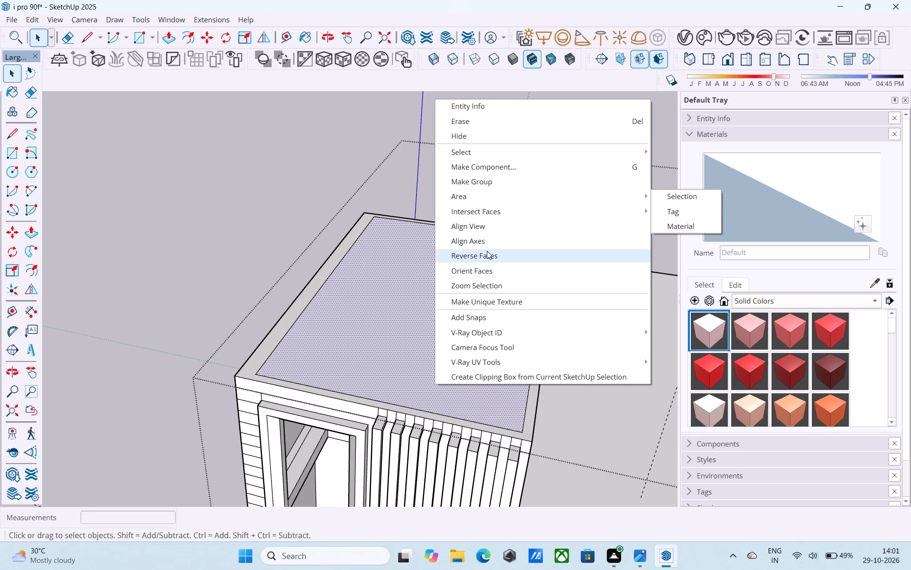
click(487, 251)
Draw a 6" vertical line up from the cover face's corner beside the outermost fin.
scroll(450, 277, down, 4)
middle_drag(381, 285, 308, 303)
middle_drag(388, 443, 380, 436)
key(l)
scroll(378, 399, up, 5)
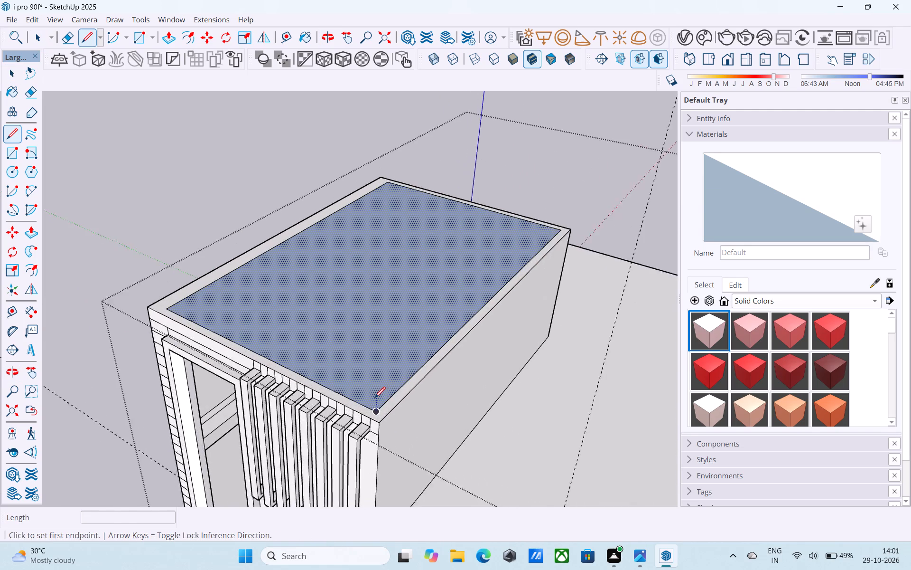
scroll(374, 399, up, 4)
click(381, 415)
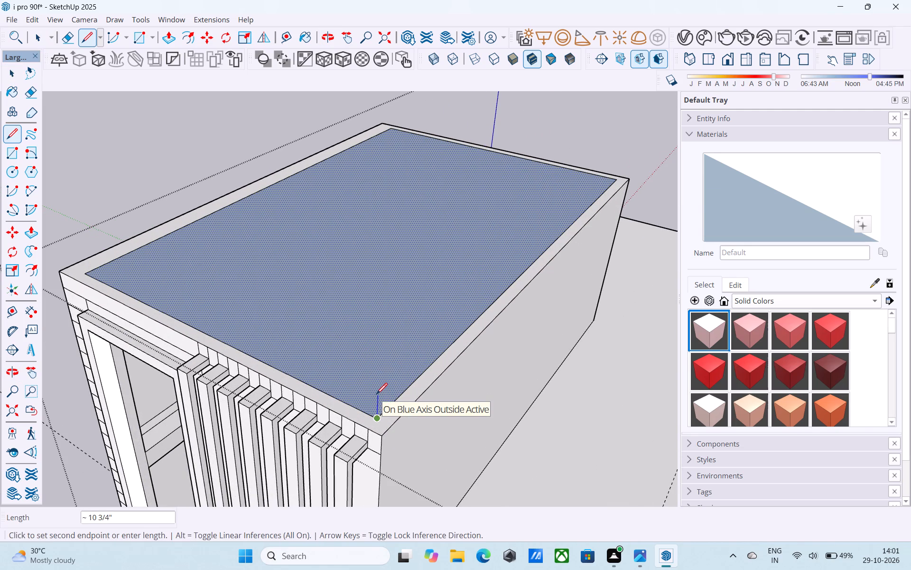
text(6")
key(Return)
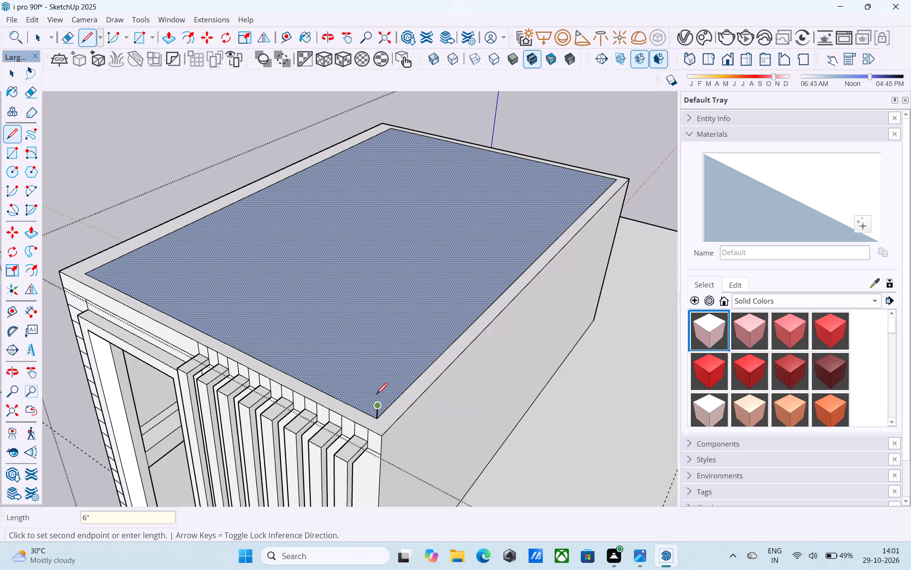
Draw a 6" vertical line up from the diagonally opposite corner of the cover face.
scroll(382, 273, down, 5)
shift+middle_drag(379, 193, 419, 362)
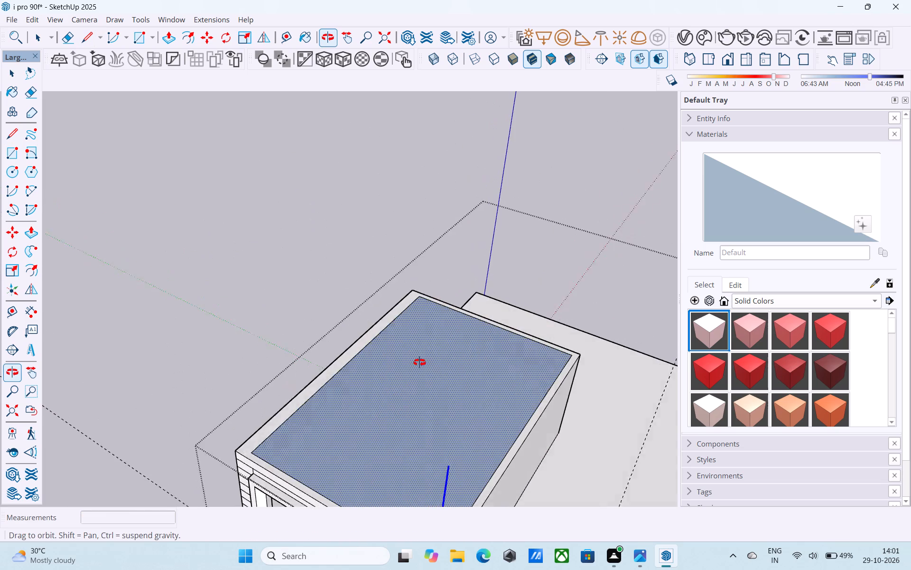
shift+middle_drag(419, 362, 421, 366)
key(l)
scroll(446, 301, up, 9)
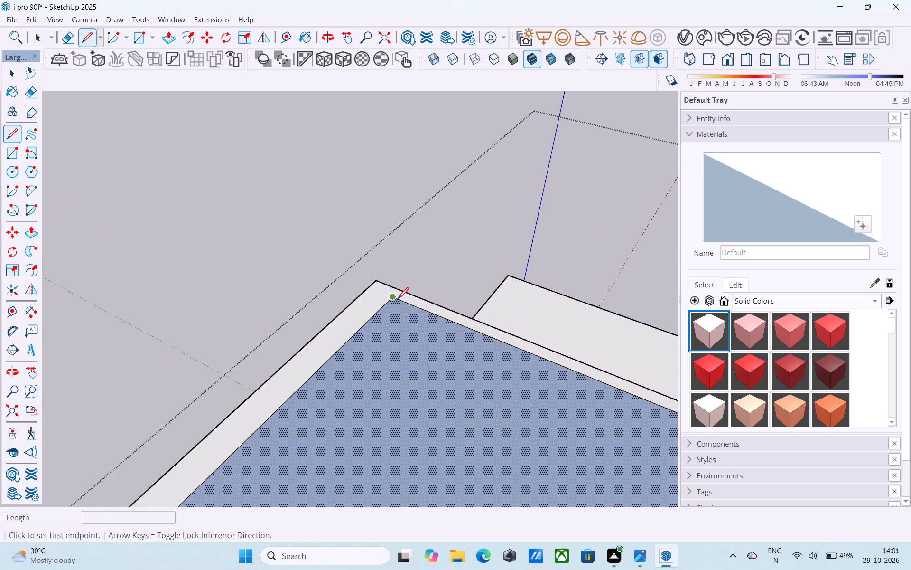
click(396, 299)
text(6")
key(Return)
Draw a 22' 6" by 14' rectangle between the upper ends of the two vertical lines, parallel to the cover face.
key(r)
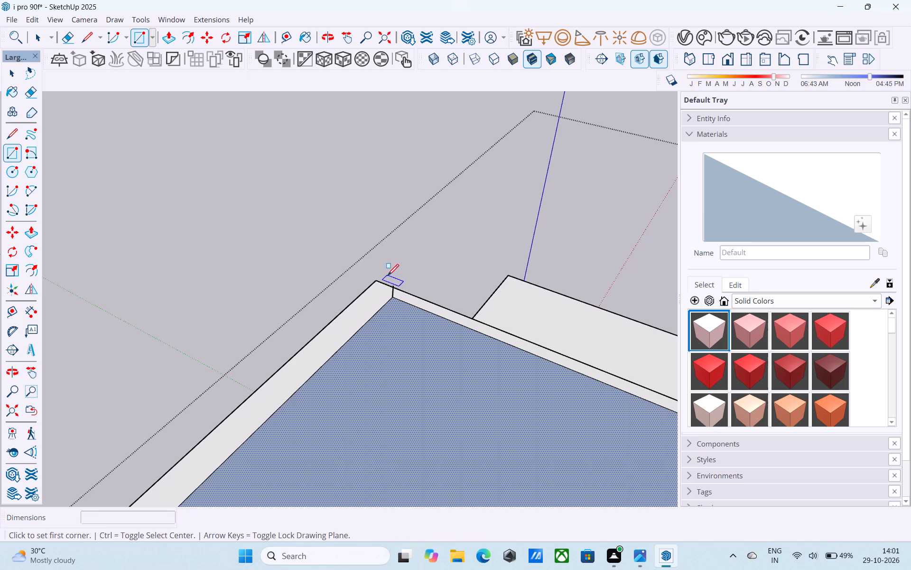
click(397, 287)
key(r)
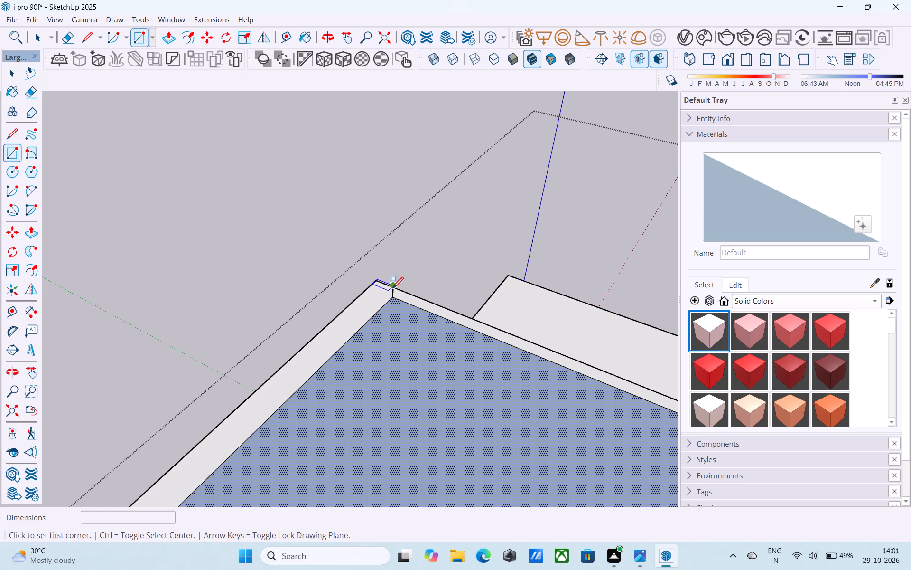
click(392, 289)
scroll(396, 219, down, 11)
scroll(388, 441, up, 2)
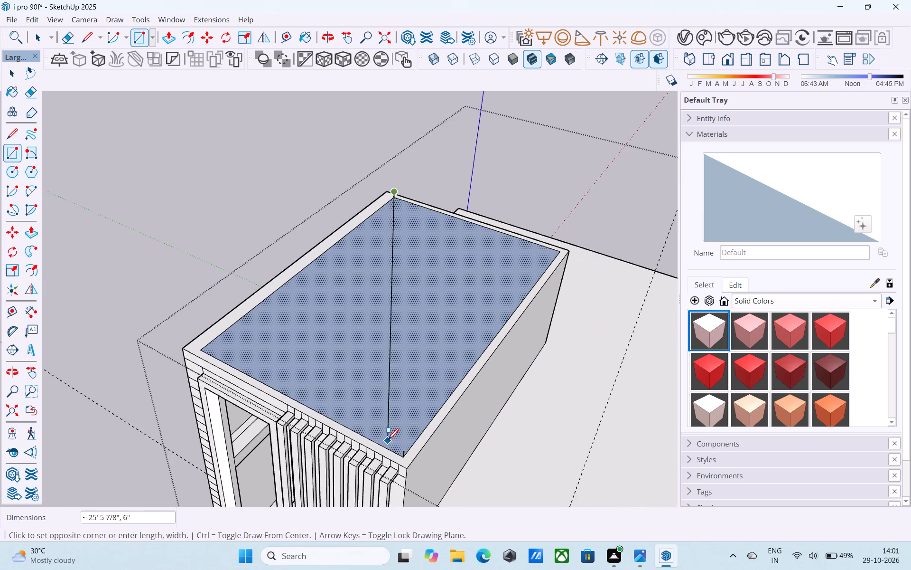
scroll(388, 441, up, 11)
click(397, 439)
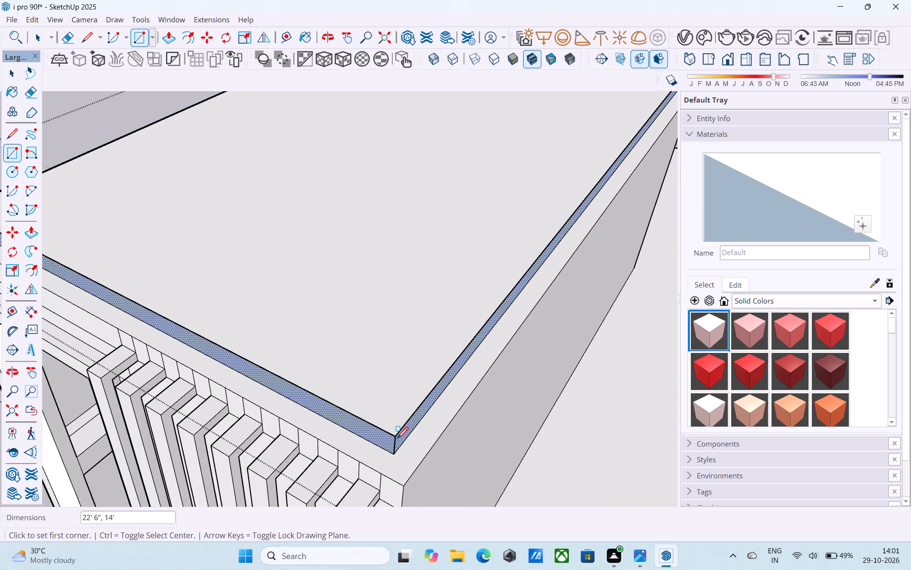
Draw a vertical line joining the cover face to the raised rectangle at the corner near the framed opening, closing the adjoining sides.
scroll(397, 439, down, 3)
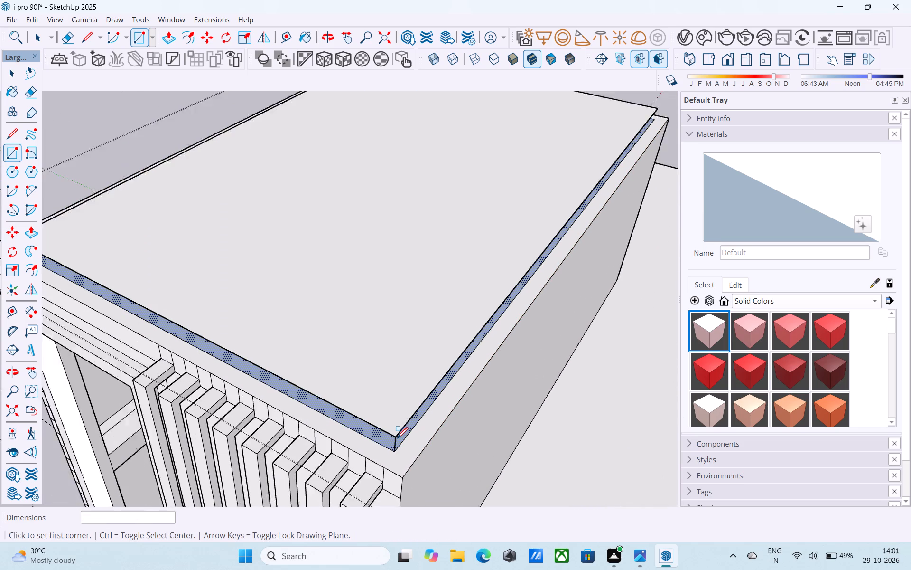
scroll(397, 439, down, 9)
middle_drag(400, 440, 697, 386)
scroll(530, 320, up, 5)
scroll(386, 281, up, 3)
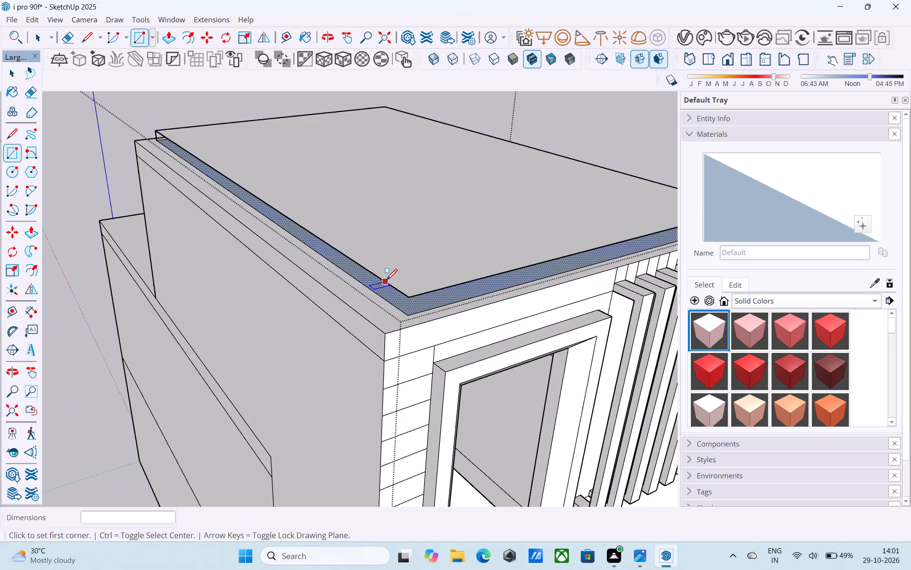
middle_drag(405, 291, 388, 298)
key(l)
scroll(402, 309, up, 8)
click(420, 323)
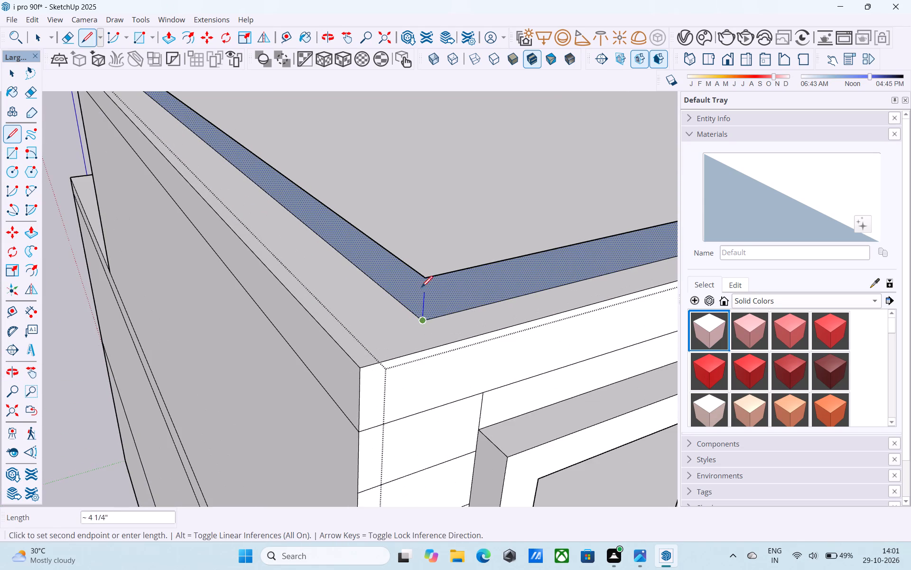
click(424, 281)
Draw a vertical line joining the cover face to the raised rectangle at the rear corner overlooking the main roof, closing the remaining sides.
scroll(459, 421, down, 4)
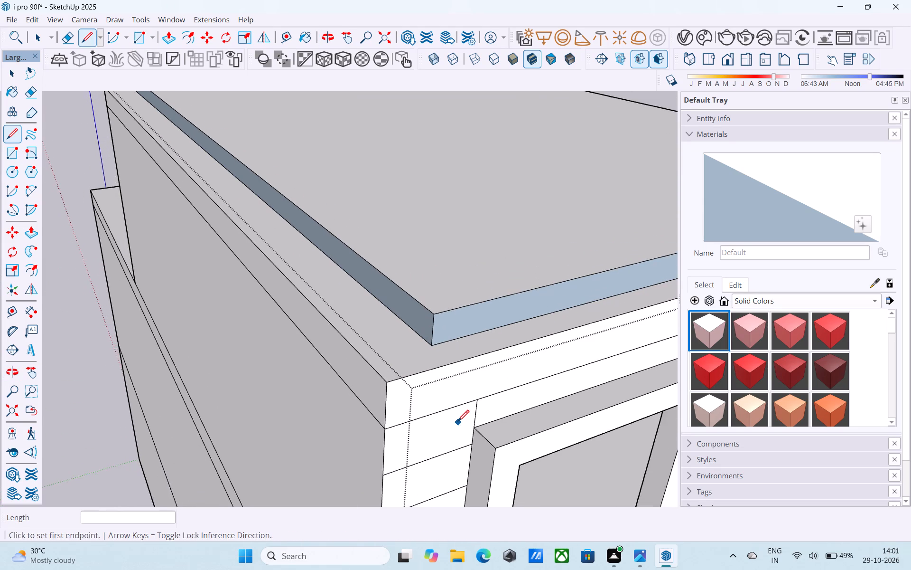
scroll(458, 422, down, 5)
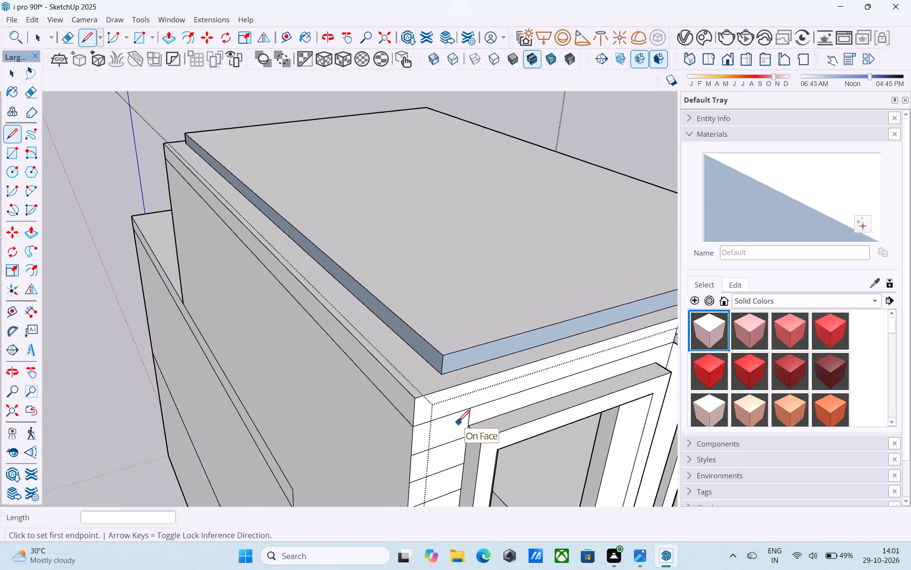
scroll(459, 422, down, 13)
middle_drag(443, 429, 608, 425)
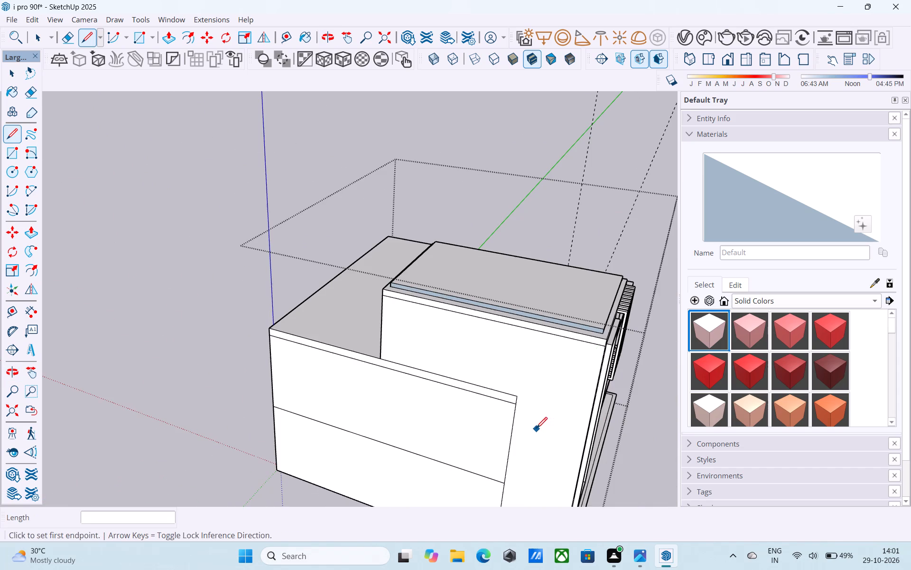
middle_drag(533, 426, 728, 405)
shift+middle_drag(561, 357, 687, 424)
shift+middle_drag(623, 392, 614, 414)
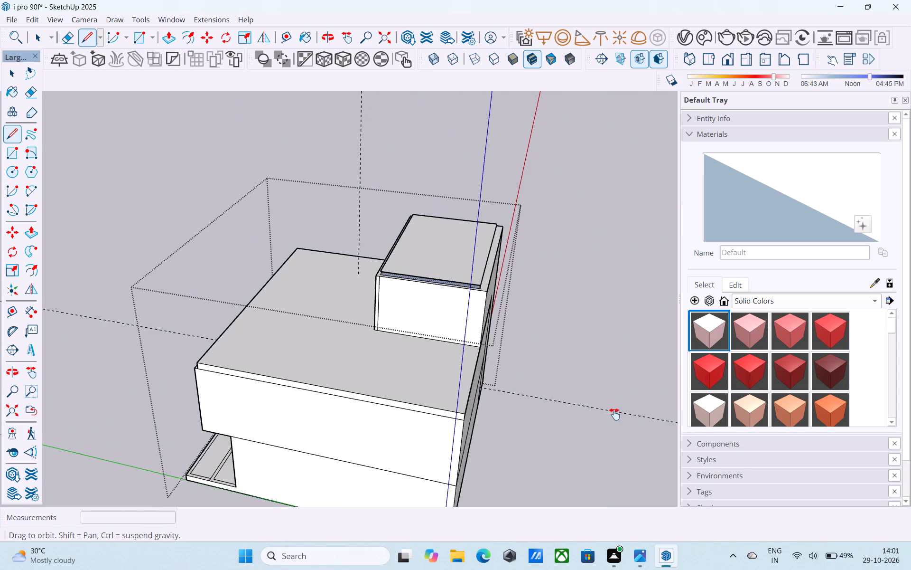
shift+middle_drag(614, 414, 675, 430)
scroll(365, 294, up, 16)
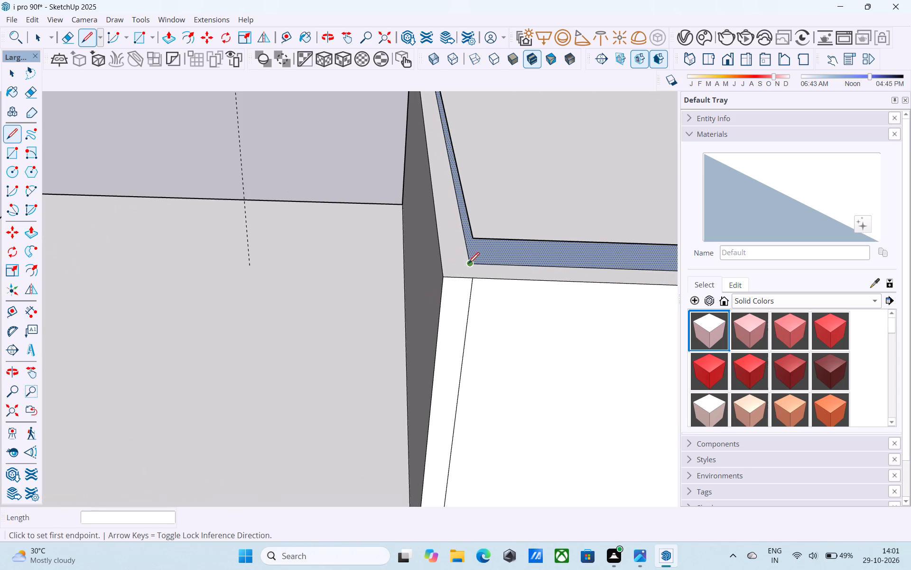
click(468, 264)
click(474, 237)
scroll(475, 237, down, 2)
Reverse the two raised cover side faces that meet at the rear corner overlooking the main roof.
shift+middle_drag(471, 243, 363, 335)
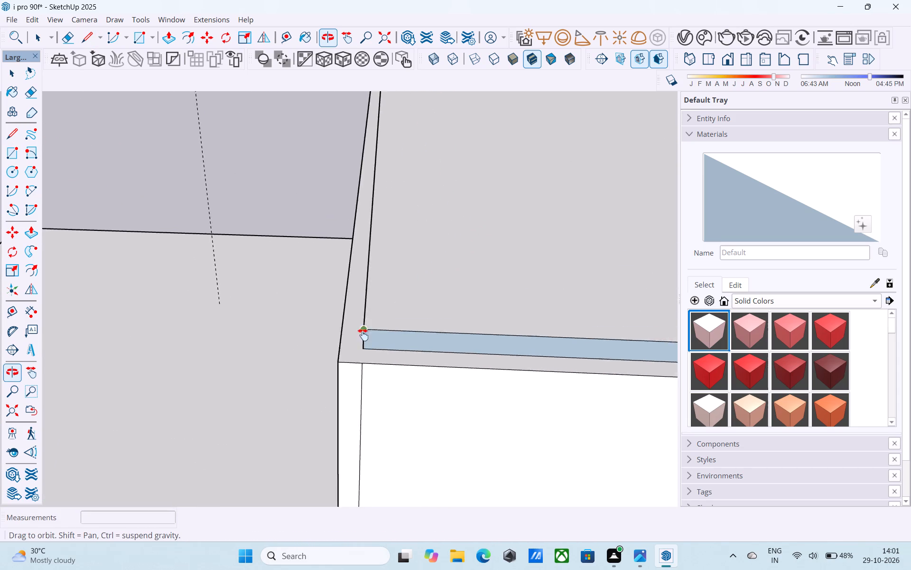
shift+middle_drag(363, 335, 493, 275)
key(space)
scroll(407, 335, up, 4)
click(407, 335)
right_click(407, 335)
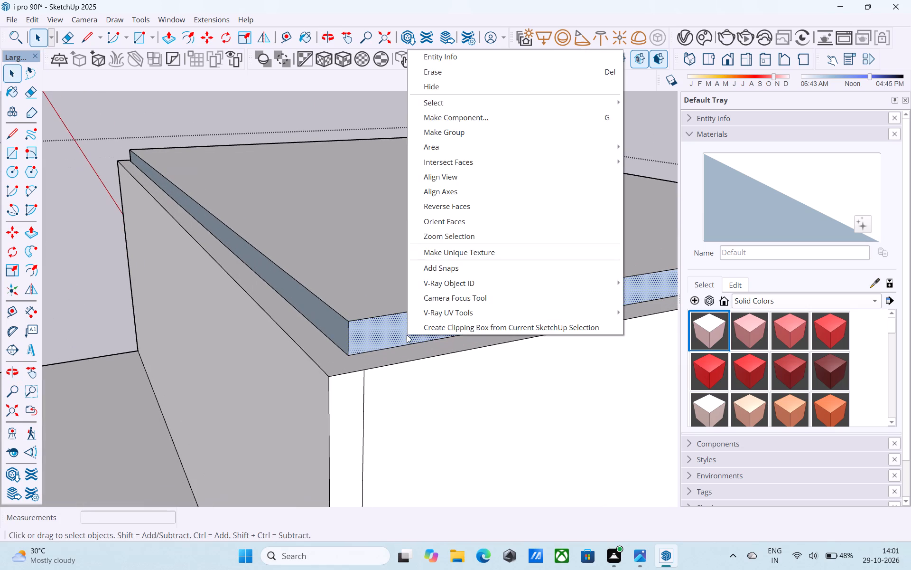
drag(449, 214, 453, 206)
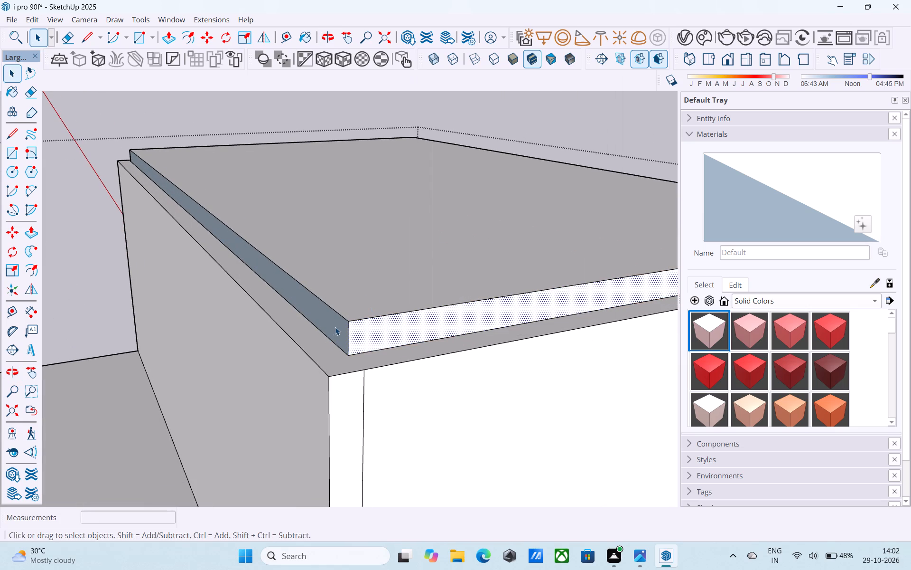
click(335, 327)
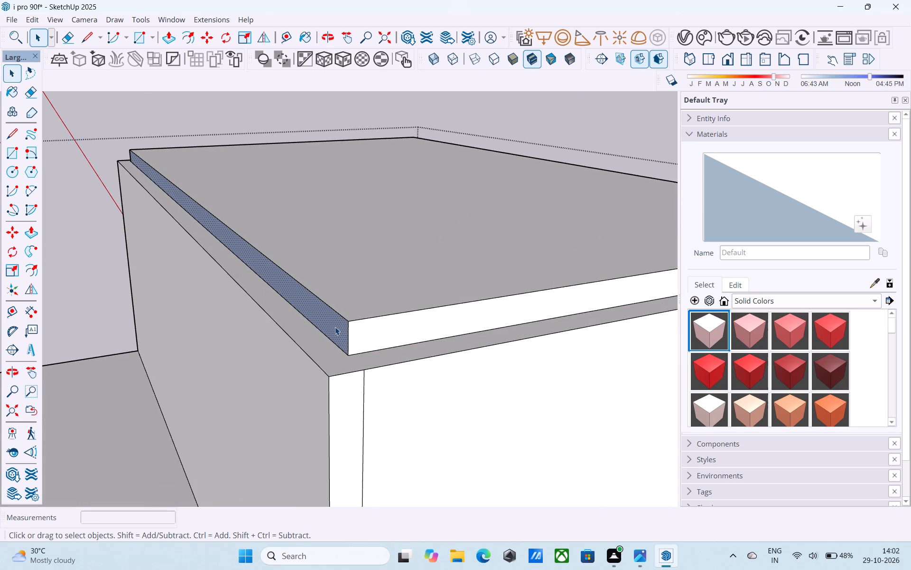
right_click(335, 327)
click(360, 202)
Reverse the cover's front side face above the fins and the adjoining outer side face near the framed opening.
scroll(364, 370, down, 3)
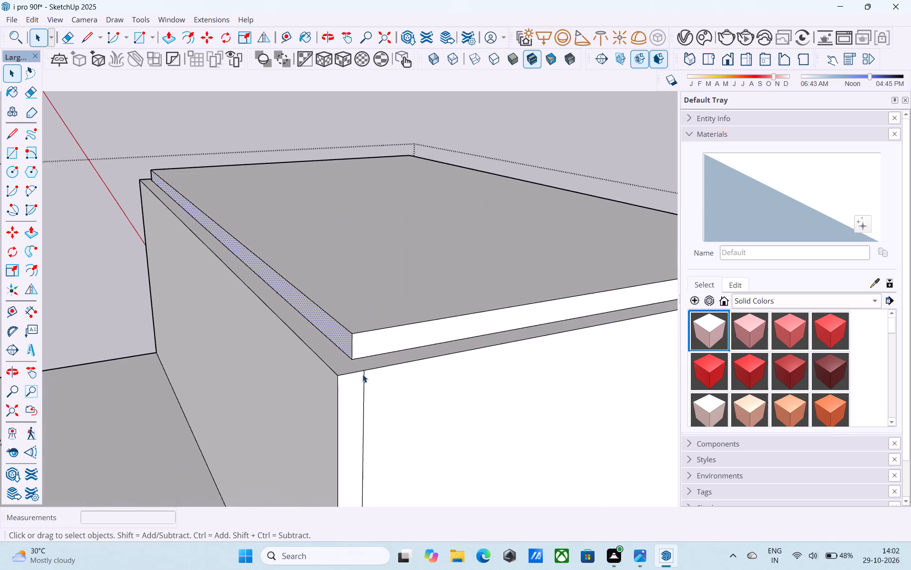
scroll(363, 374, down, 8)
middle_drag(358, 377, 527, 394)
middle_drag(312, 368, 342, 375)
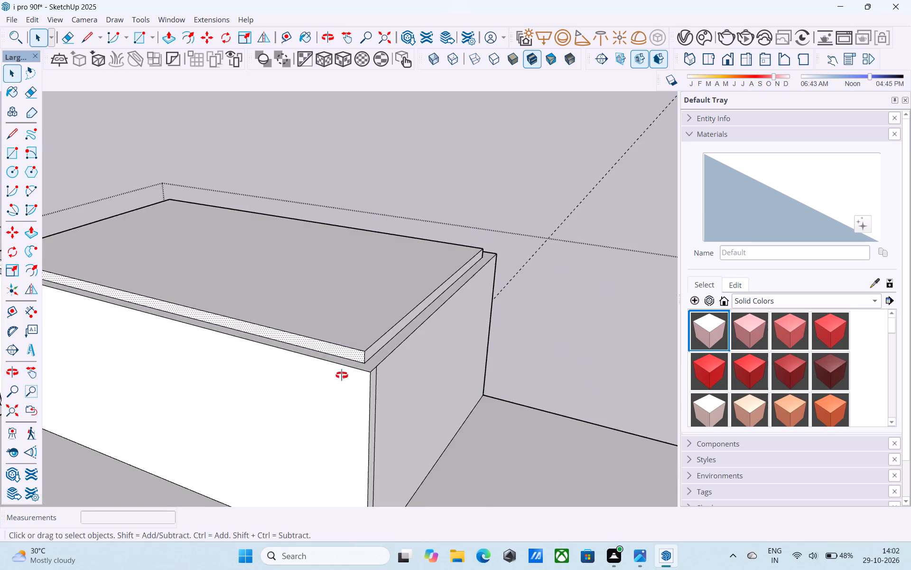
middle_drag(342, 375, 498, 378)
scroll(520, 372, down, 5)
middle_drag(377, 391, 726, 407)
scroll(364, 276, up, 5)
middle_drag(384, 302, 517, 309)
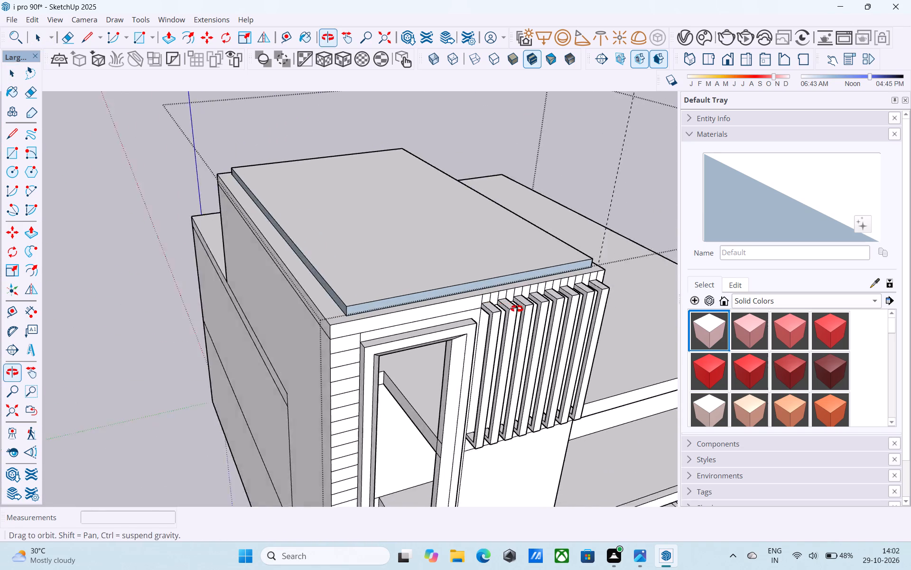
middle_drag(517, 309, 519, 308)
scroll(347, 307, up, 8)
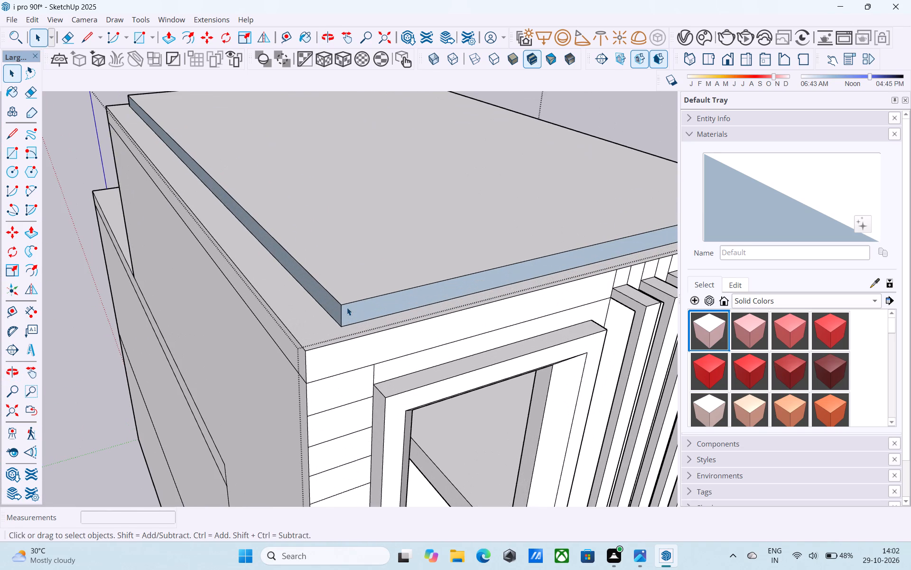
click(347, 307)
right_click(348, 307)
click(375, 179)
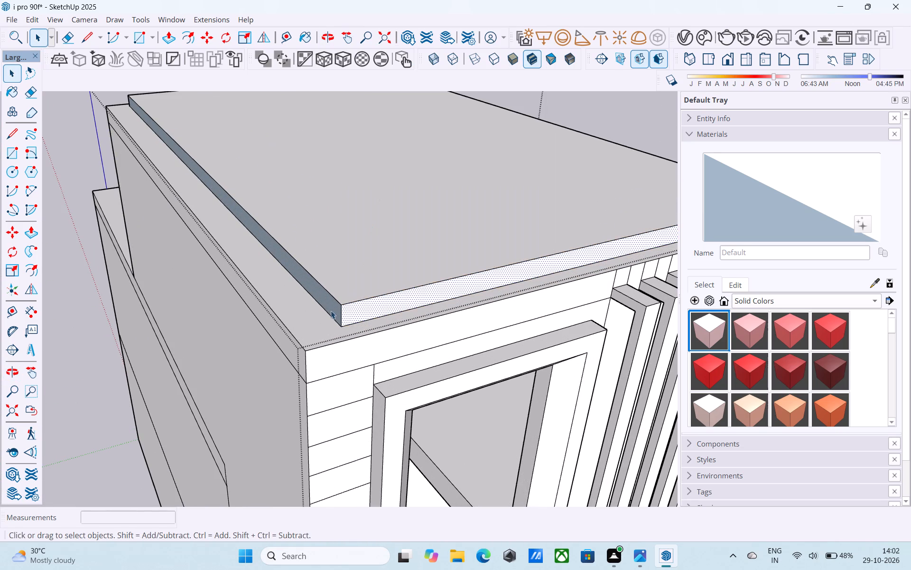
click(331, 307)
right_click(331, 307)
click(376, 182)
Pull the cover's outer side face near the framed opening outward 1', flush with the tower's side wall.
scroll(337, 374, down, 5)
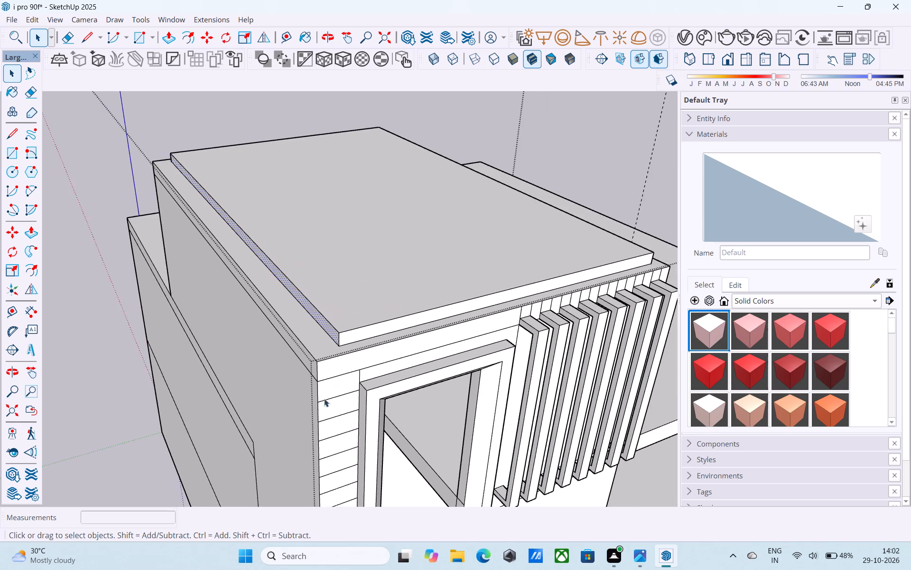
middle_drag(322, 402, 332, 398)
scroll(333, 398, down, 1)
middle_drag(332, 403, 339, 379)
scroll(334, 358, up, 5)
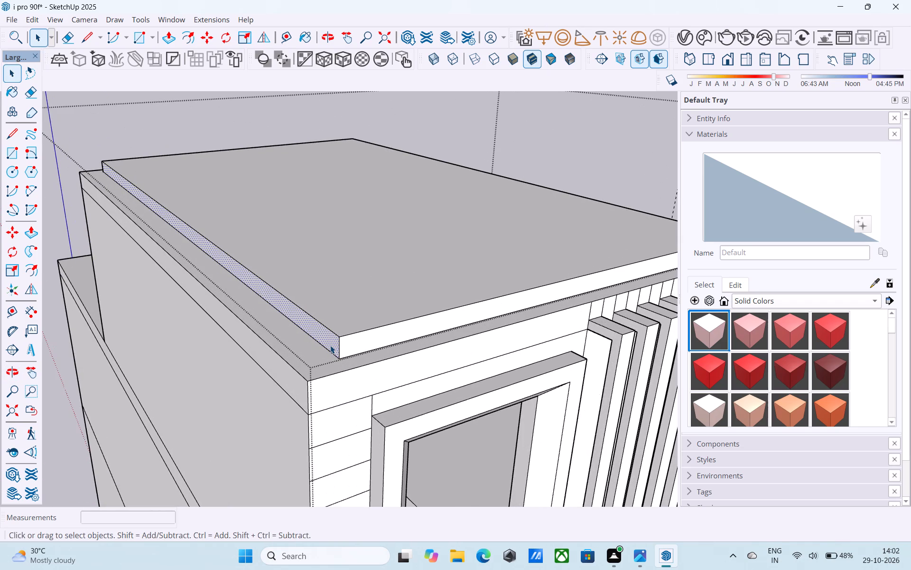
scroll(330, 345, up, 3)
key(p)
click(330, 345)
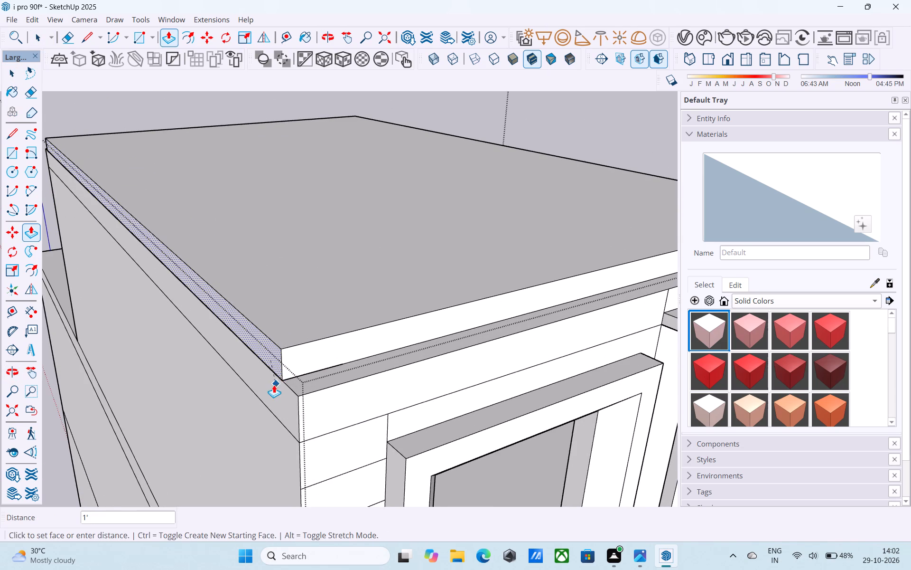
click(274, 385)
Pull the cover's front side face outward, flush with the tower's front wall above the fins and framed opening.
scroll(242, 406, down, 6)
middle_drag(288, 405, 278, 397)
scroll(287, 382, up, 4)
key(space)
click(291, 379)
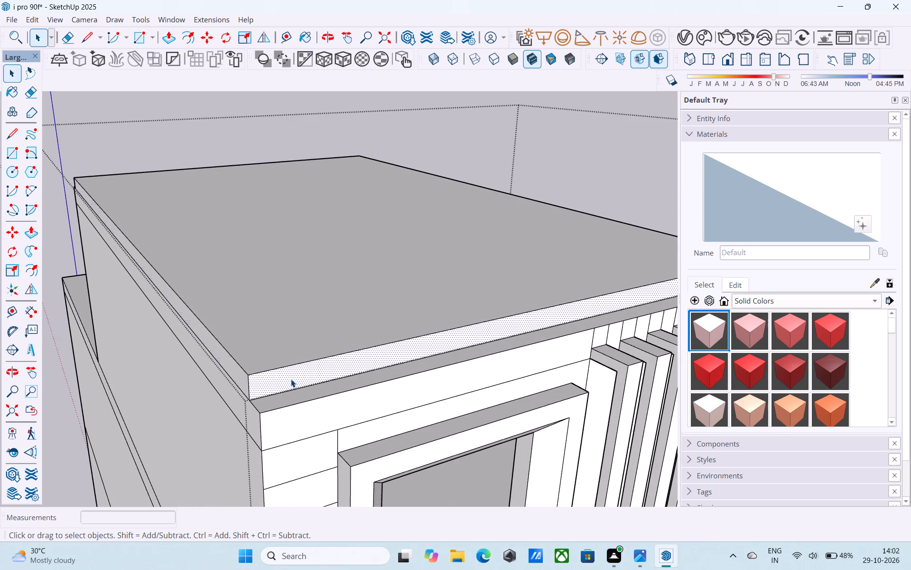
key(p)
click(291, 379)
click(284, 415)
Pull the cover's rear side face outward, flush with the tower's rear wall.
key(space)
scroll(284, 415, down, 5)
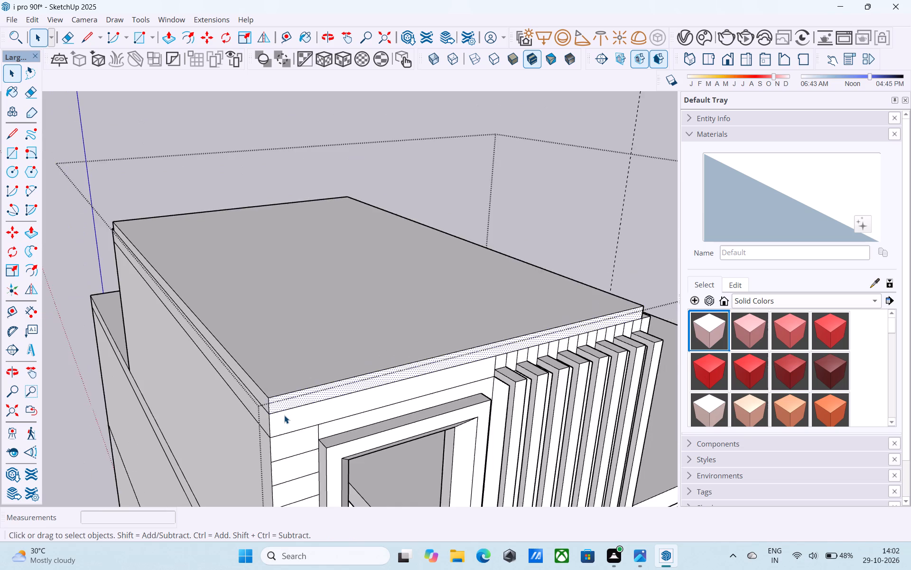
scroll(284, 415, down, 5)
middle_drag(265, 404, 260, 400)
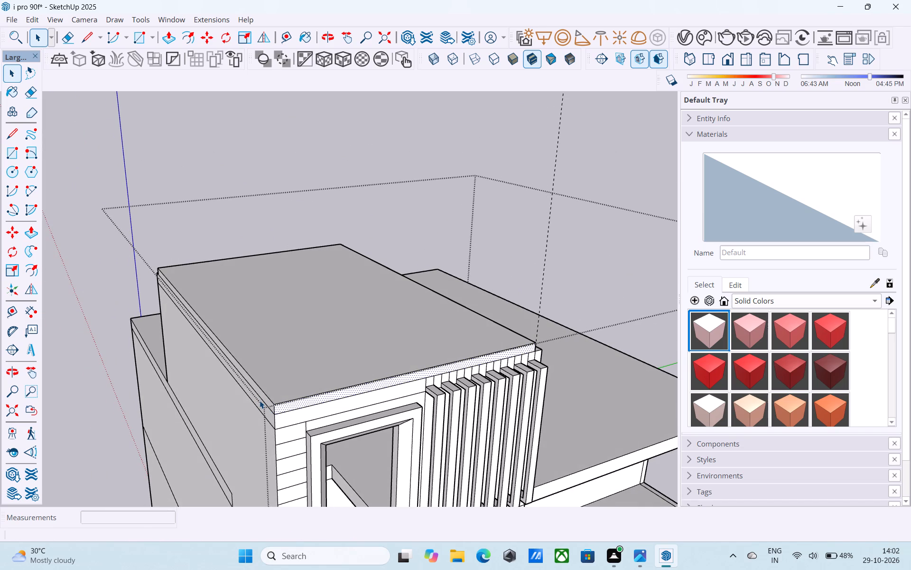
scroll(281, 421, up, 1)
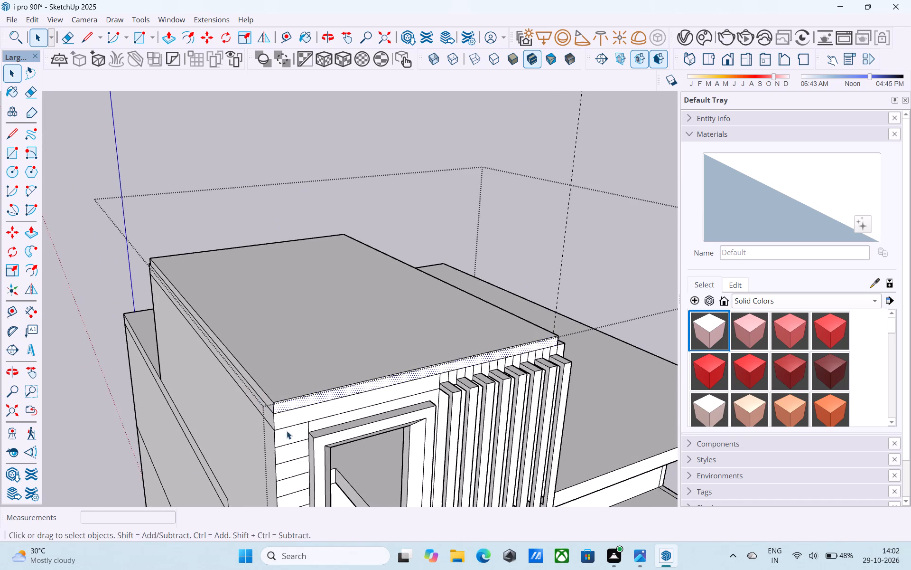
scroll(295, 430, down, 4)
middle_drag(308, 432, 511, 418)
scroll(442, 403, down, 1)
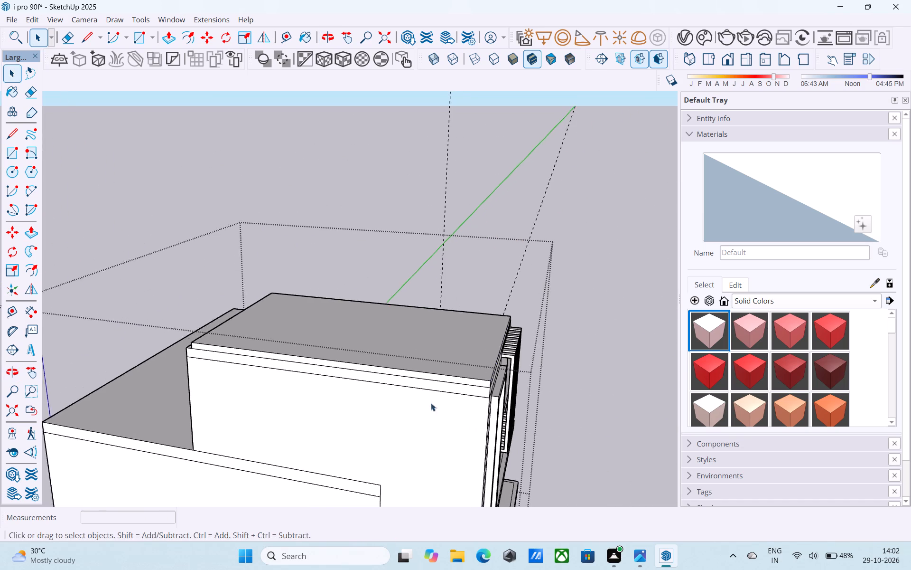
scroll(431, 403, down, 2)
middle_drag(405, 403, 806, 392)
middle_drag(507, 356, 641, 372)
scroll(505, 276, up, 3)
scroll(465, 284, up, 8)
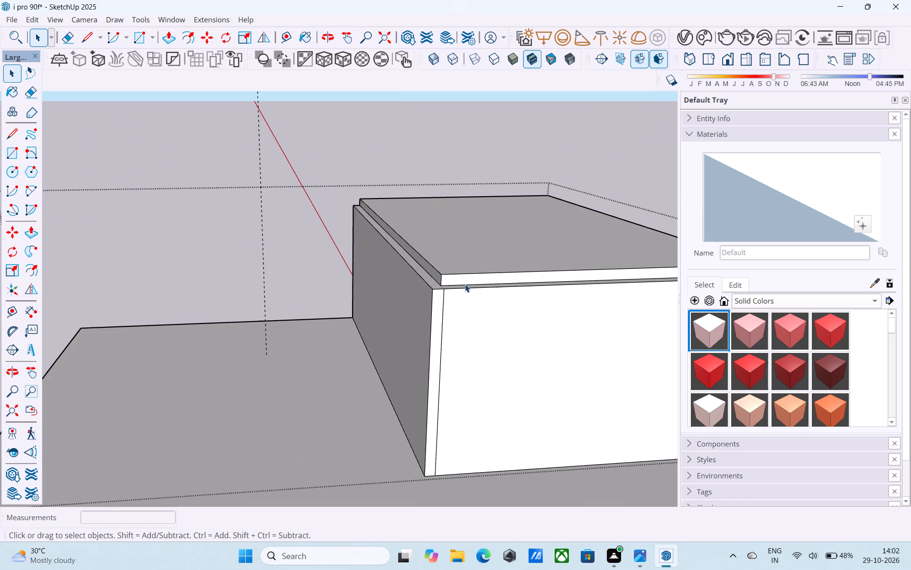
middle_drag(462, 286, 513, 270)
scroll(512, 275, up, 6)
click(546, 233)
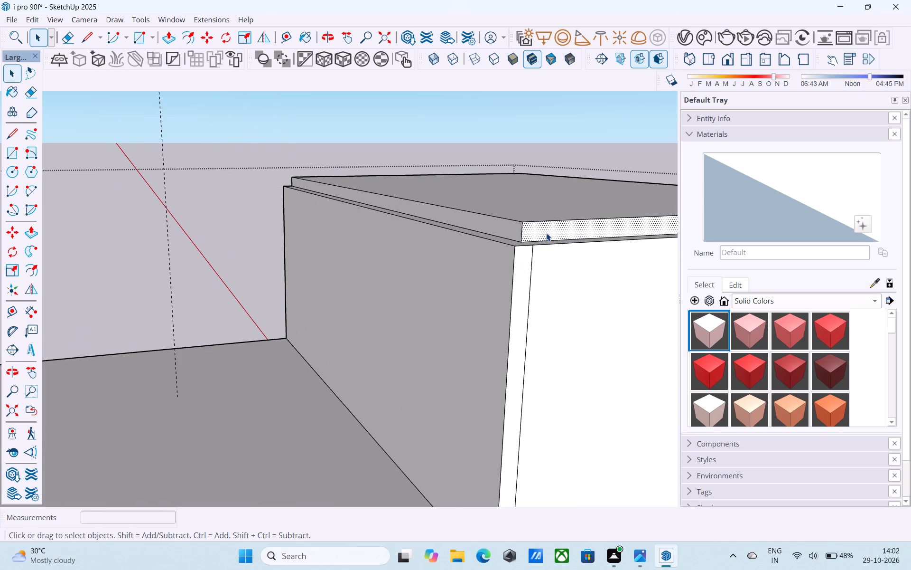
key(p)
click(546, 233)
click(545, 264)
Pull the cover's last recessed side face, beside the rear corner over the main roof, flush with the tower wall below.
key(space)
click(517, 229)
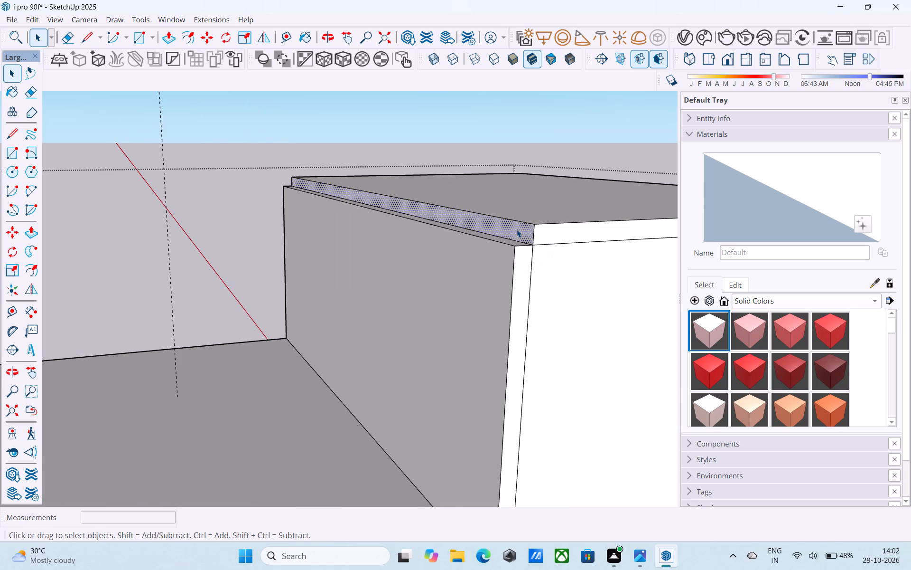
key(p)
click(517, 229)
click(511, 254)
key(space)
Pull the underside at the top of the tower's tall framed opening down 6' 9" toward its sill.
scroll(509, 254, down, 11)
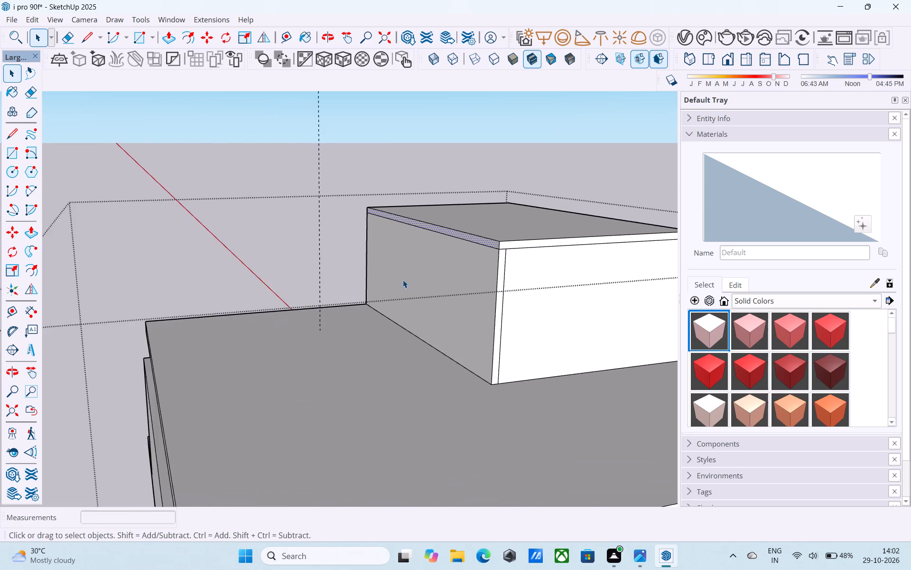
scroll(403, 280, down, 9)
middle_drag(390, 297, 734, 316)
middle_drag(405, 319, 706, 309)
middle_drag(418, 318, 502, 318)
scroll(300, 301, up, 6)
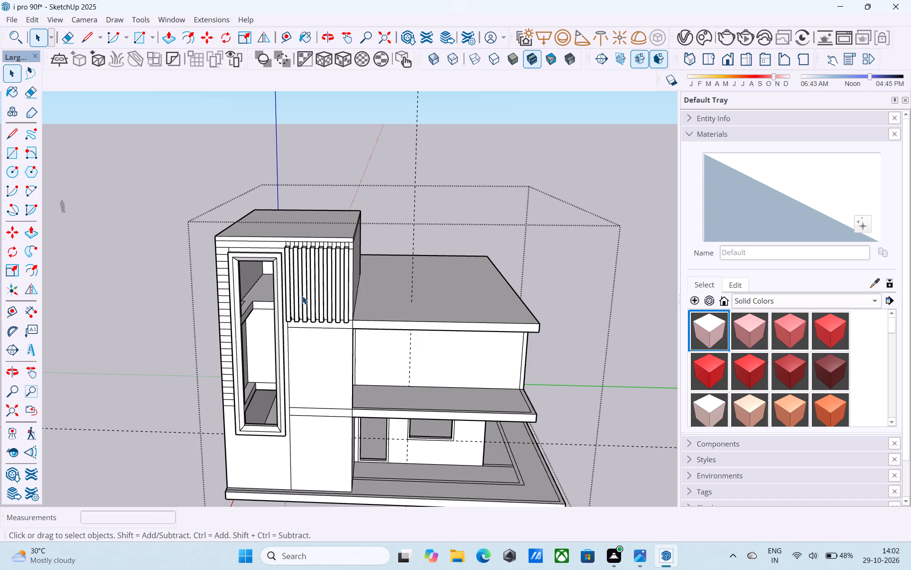
middle_drag(309, 281, 311, 264)
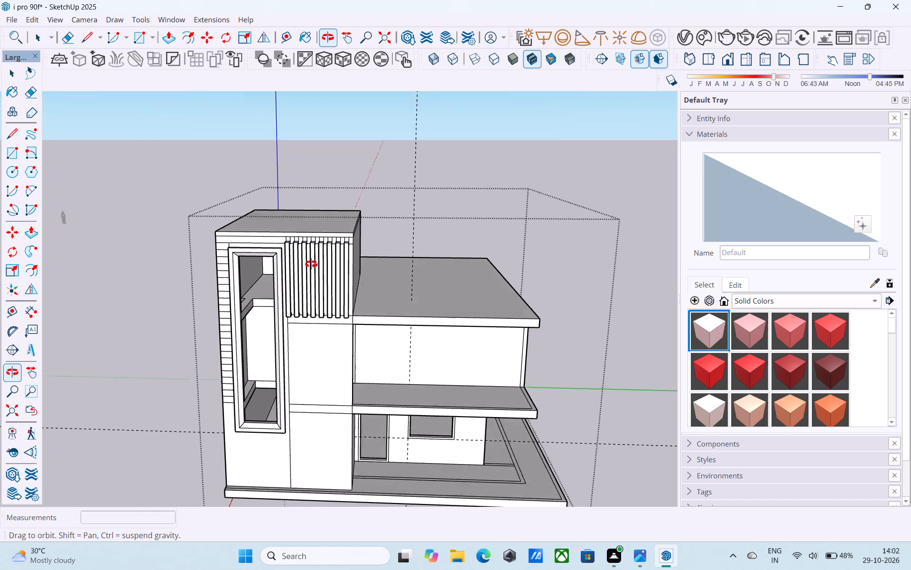
middle_drag(311, 264, 316, 222)
scroll(307, 244, up, 5)
middle_drag(300, 255, 346, 191)
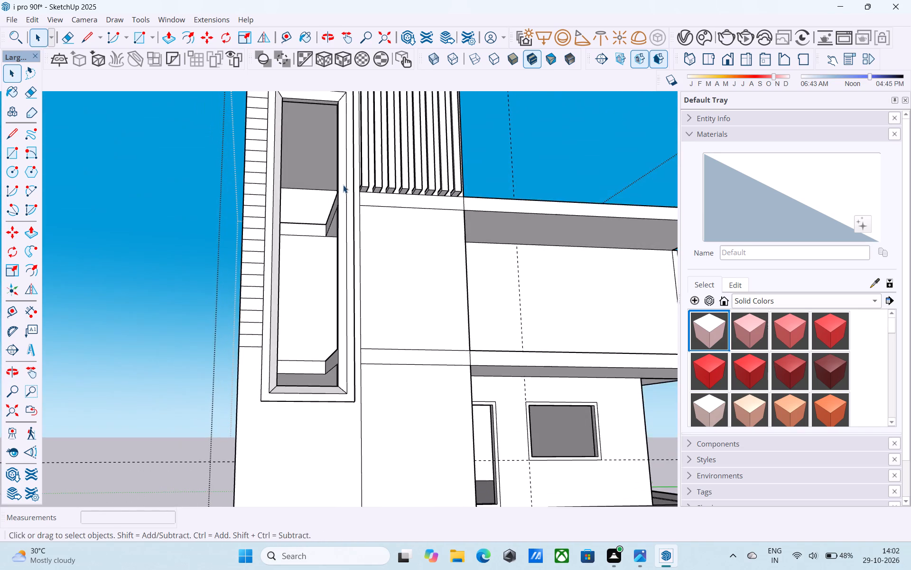
scroll(329, 141, down, 2)
middle_drag(329, 141, 348, 199)
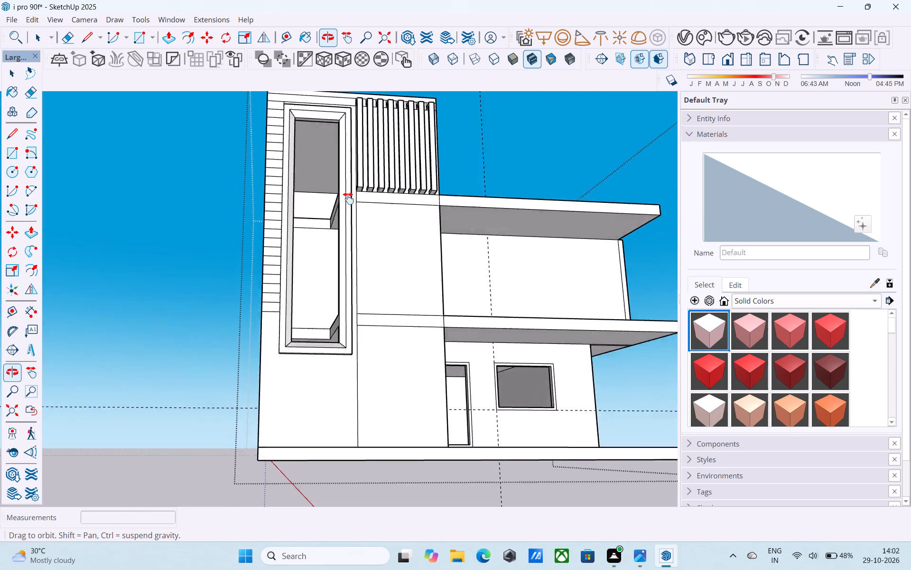
middle_drag(348, 199, 341, 172)
scroll(338, 159, up, 9)
scroll(335, 146, down, 3)
shift+middle_drag(333, 160, 330, 136)
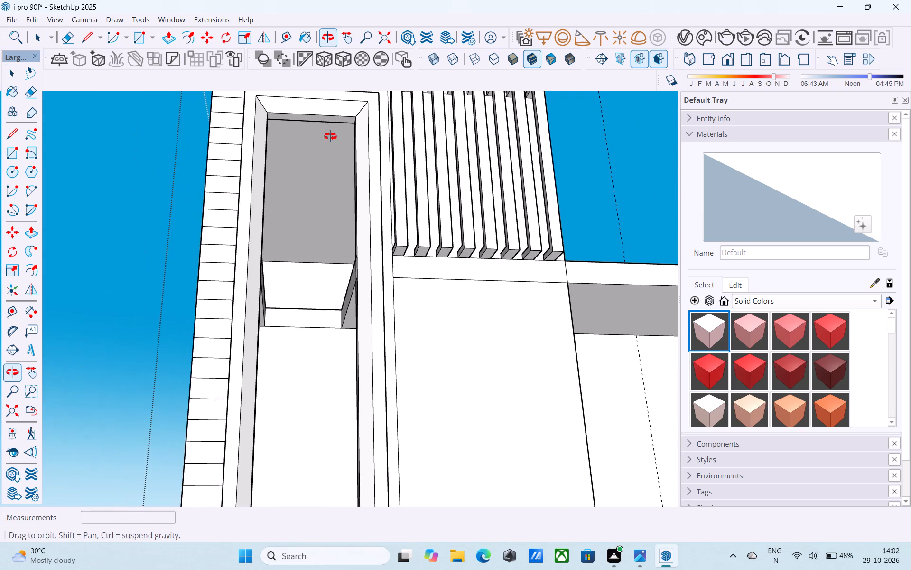
shift+middle_drag(330, 136, 325, 135)
scroll(312, 129, up, 4)
click(305, 110)
key(p)
click(305, 110)
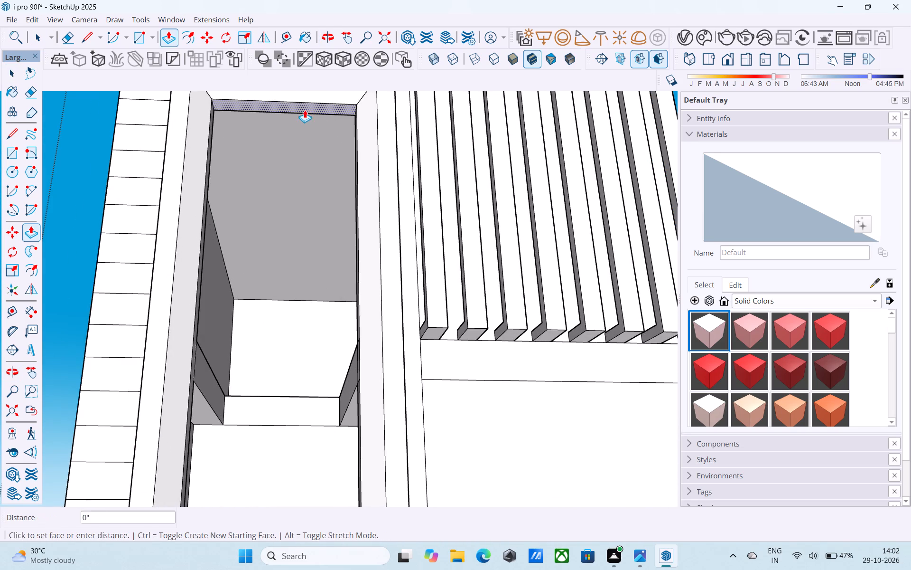
scroll(306, 138, down, 15)
middle_drag(289, 254, 325, 454)
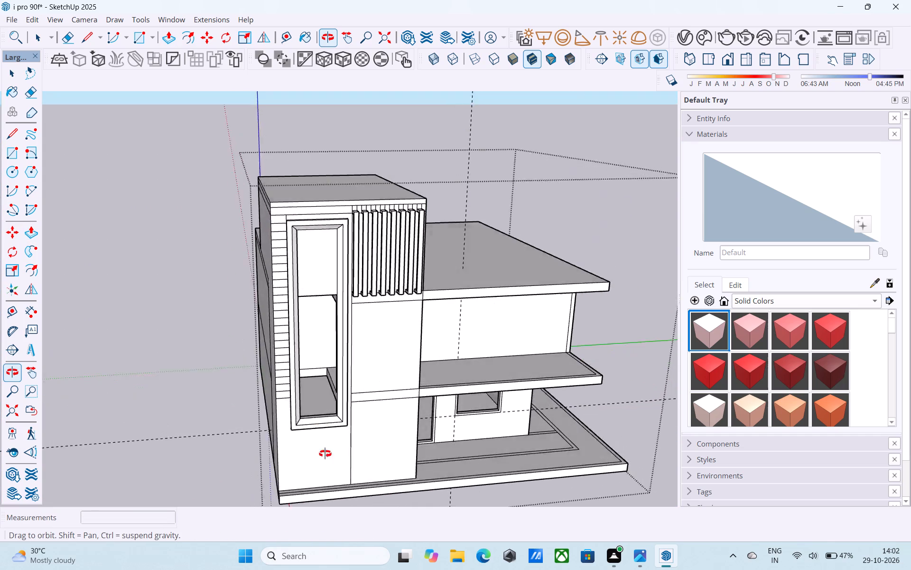
middle_drag(325, 454, 333, 473)
scroll(333, 473, up, 8)
scroll(330, 412, up, 4)
click(330, 412)
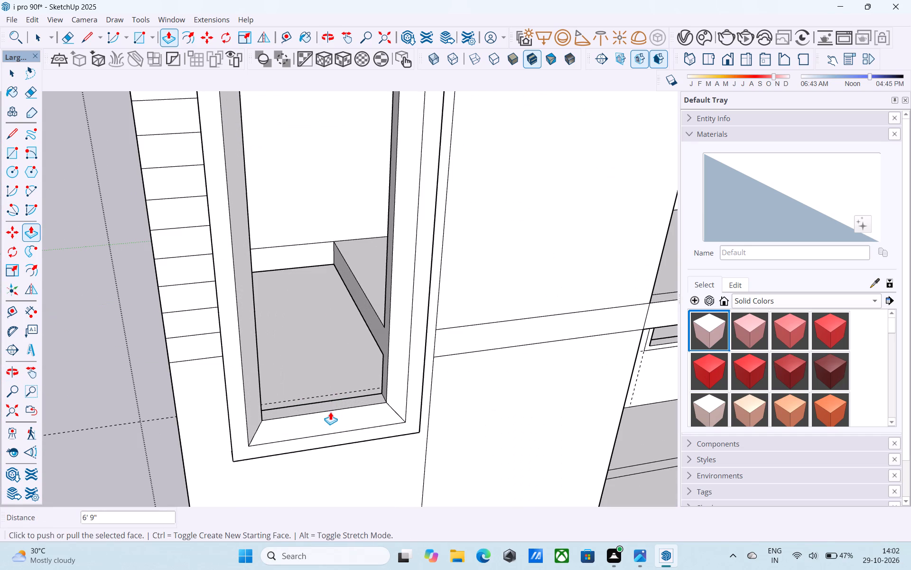
Push/Pull the infill faces inside the tower's tall framed opening by 1' and by 12' 6", closing it down to the sill.
click(297, 237)
scroll(331, 292, down, 3)
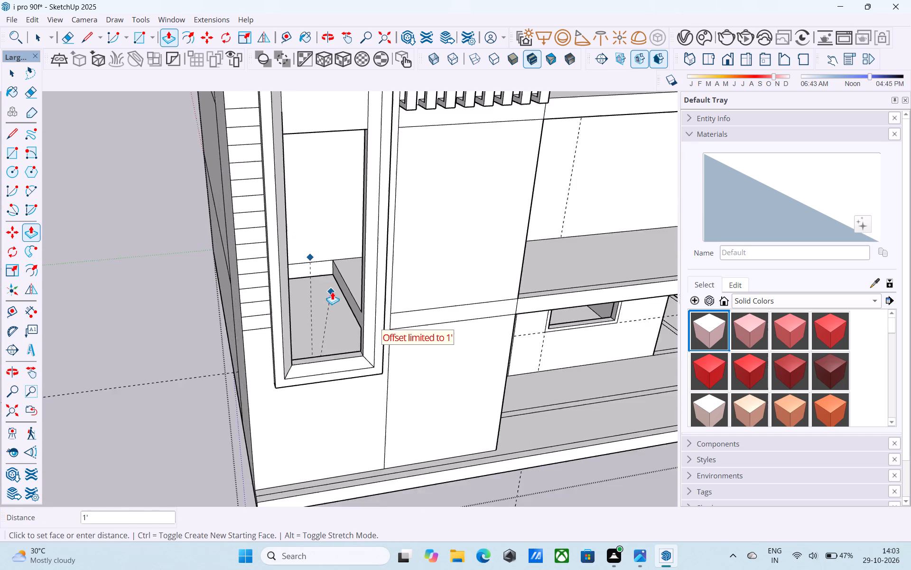
middle_drag(332, 292, 303, 261)
shift+middle_drag(286, 219, 410, 389)
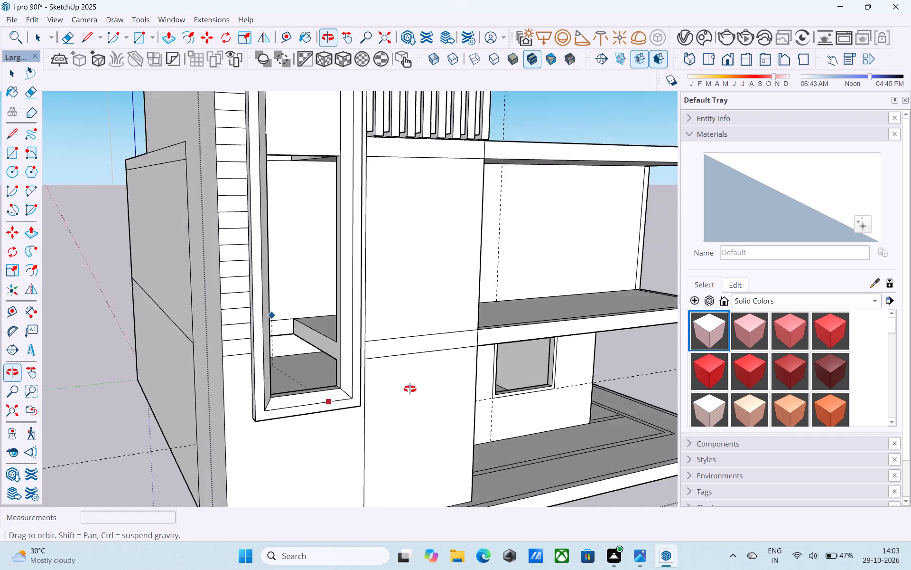
shift+middle_drag(410, 389, 488, 364)
click(360, 378)
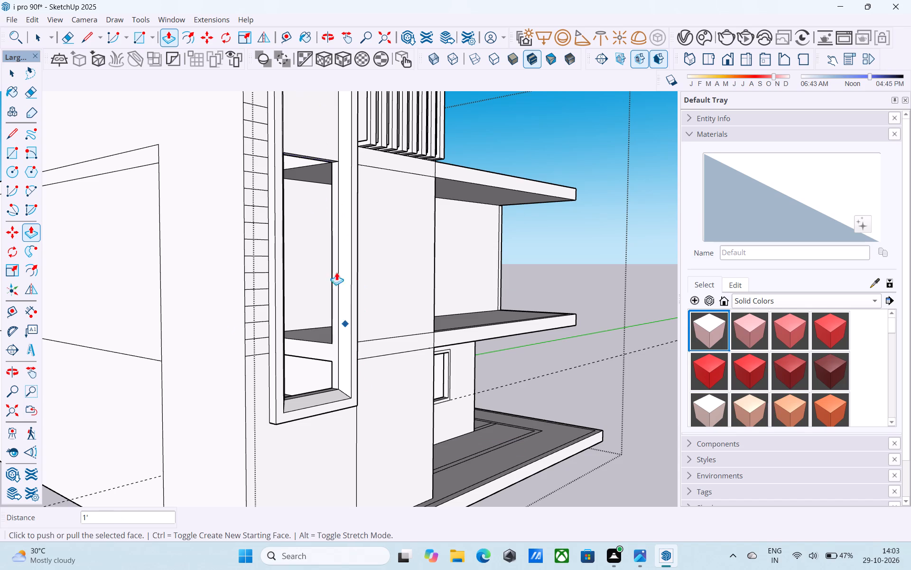
click(316, 161)
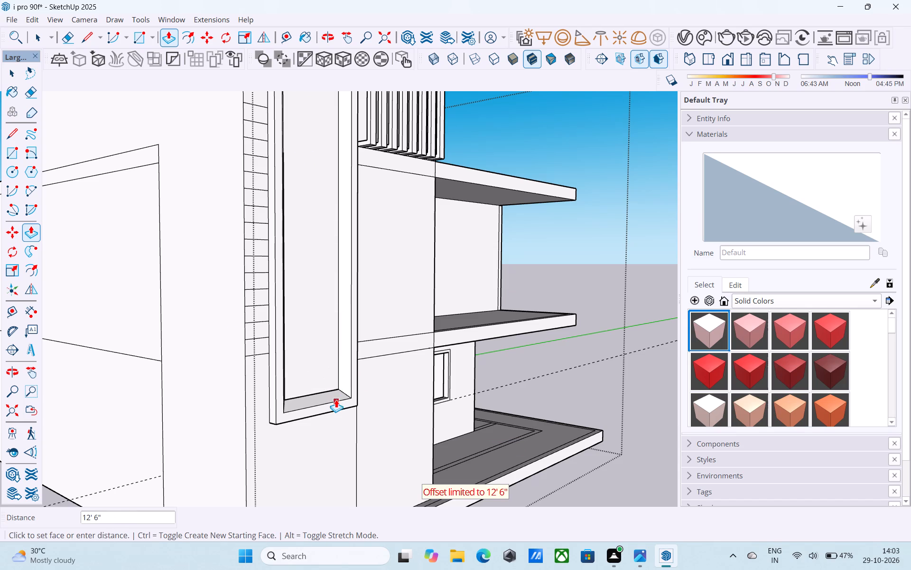
click(336, 399)
scroll(335, 391, down, 7)
key(space)
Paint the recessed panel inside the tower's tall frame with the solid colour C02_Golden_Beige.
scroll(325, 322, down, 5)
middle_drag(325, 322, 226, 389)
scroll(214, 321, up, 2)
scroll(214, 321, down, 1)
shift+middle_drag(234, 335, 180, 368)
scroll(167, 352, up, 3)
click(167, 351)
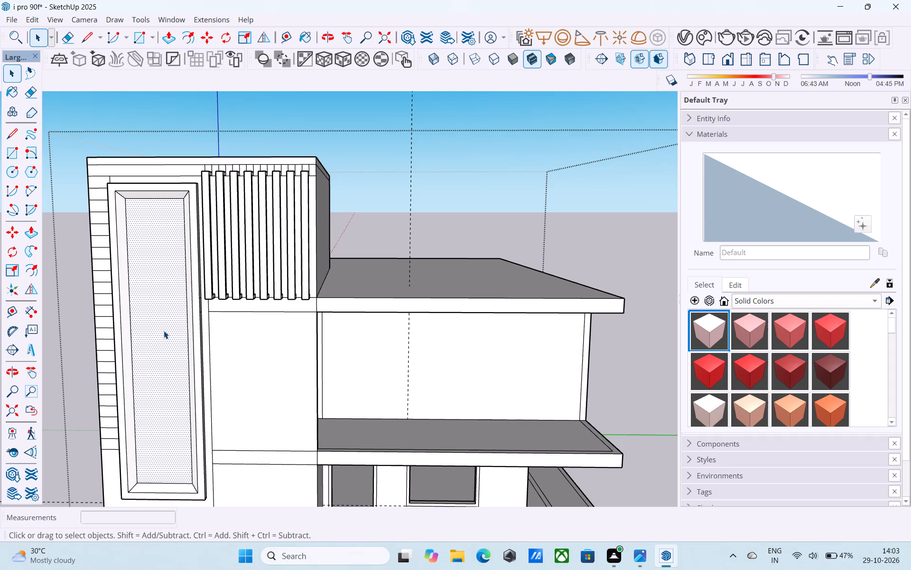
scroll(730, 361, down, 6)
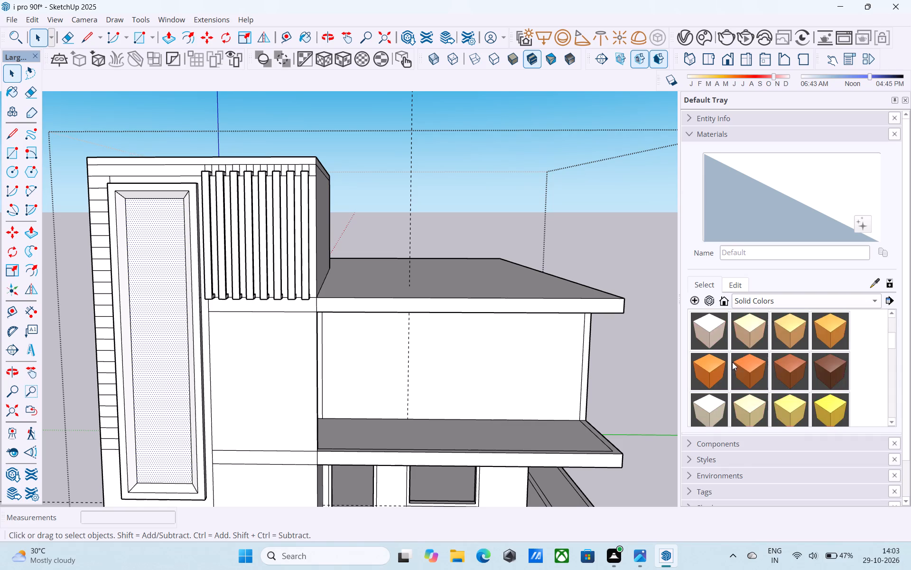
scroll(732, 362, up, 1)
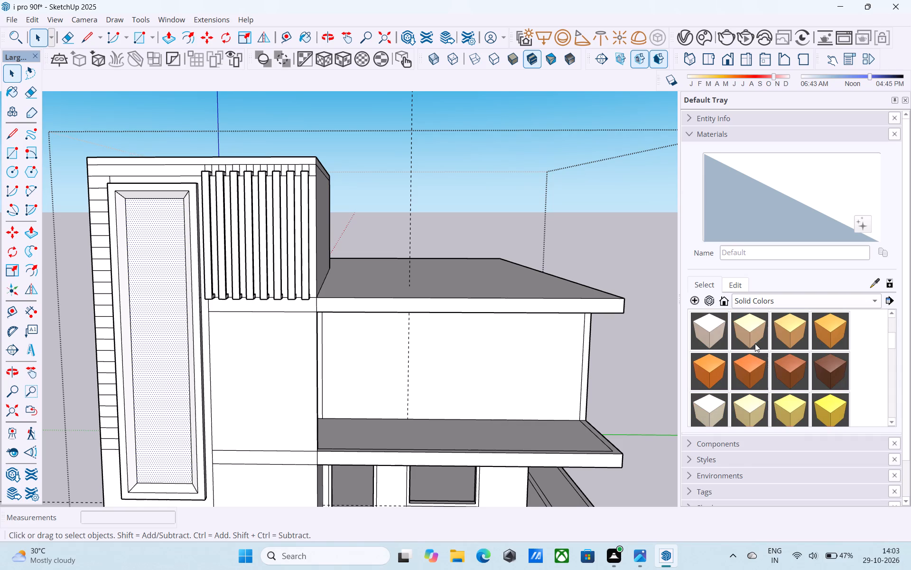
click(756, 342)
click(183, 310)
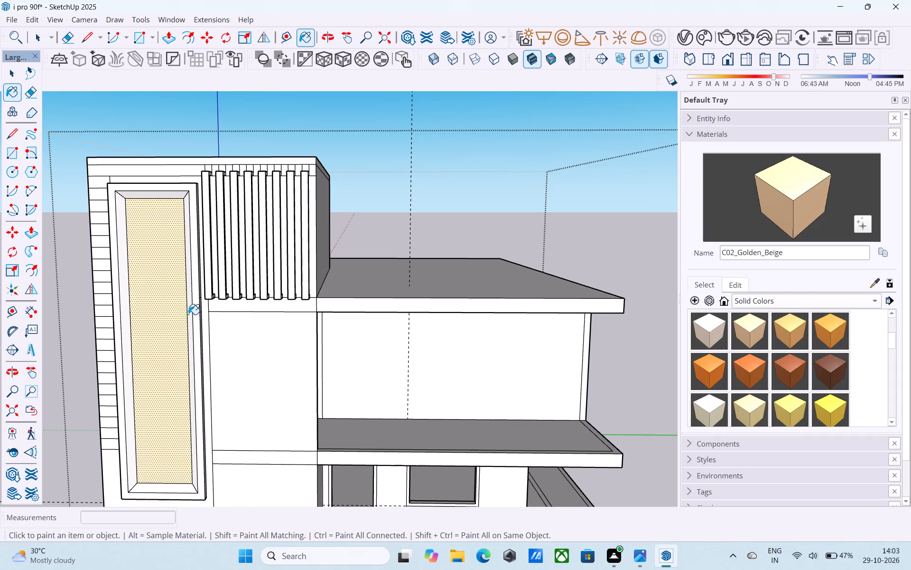
Repaint the tall frame's recessed panel with the solid colour D02_Buttercup_Glow.
scroll(193, 319, down, 2)
shift+middle_drag(200, 331, 381, 337)
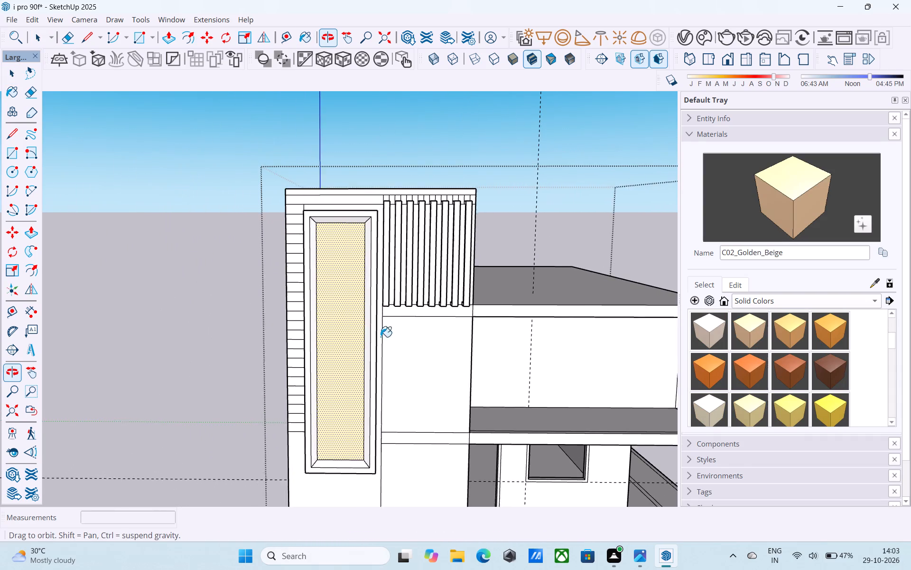
shift+middle_drag(381, 337, 369, 334)
scroll(790, 402, up, 1)
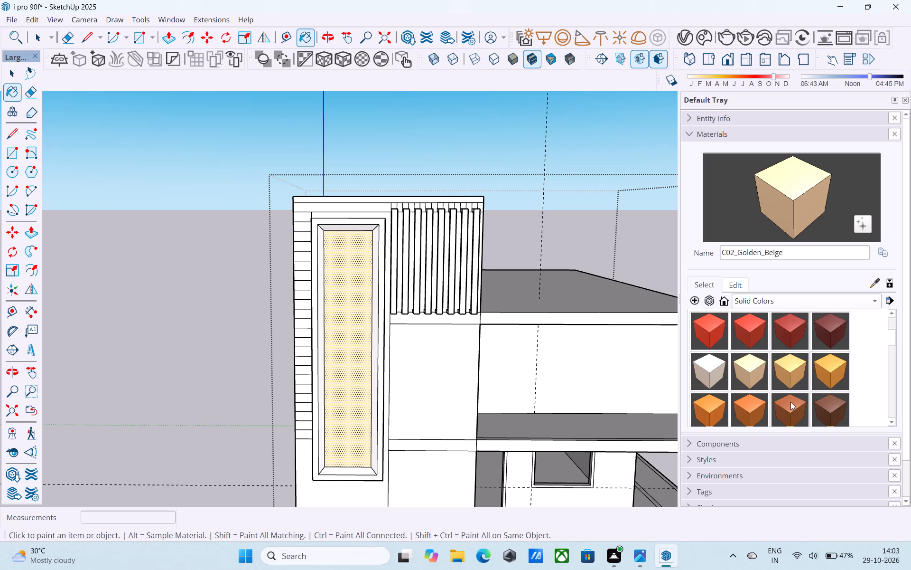
scroll(790, 402, down, 3)
scroll(790, 402, up, 1)
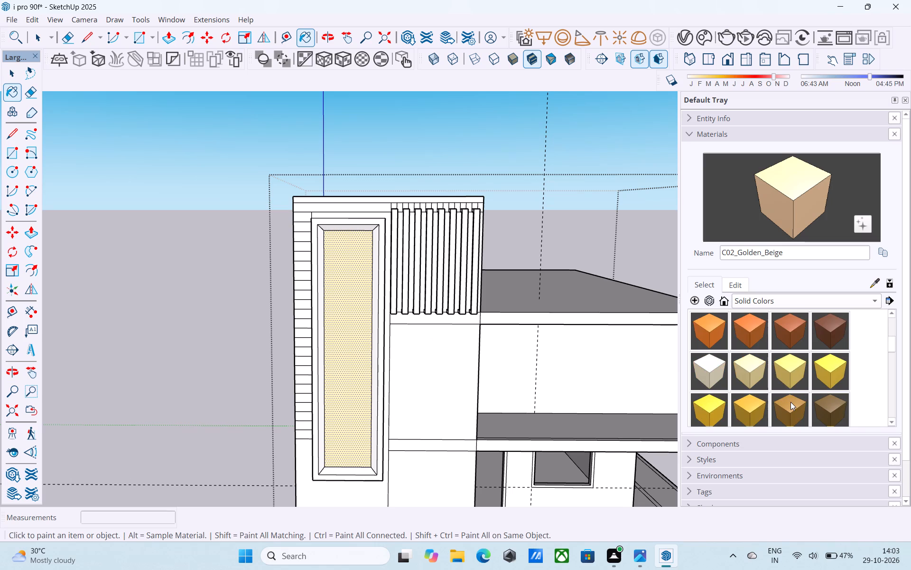
scroll(790, 402, down, 1)
click(751, 333)
click(357, 323)
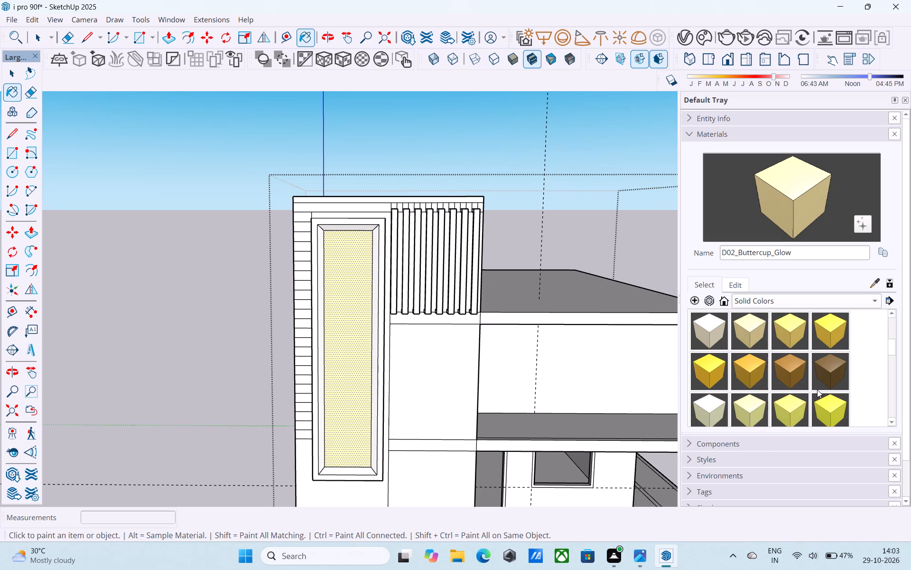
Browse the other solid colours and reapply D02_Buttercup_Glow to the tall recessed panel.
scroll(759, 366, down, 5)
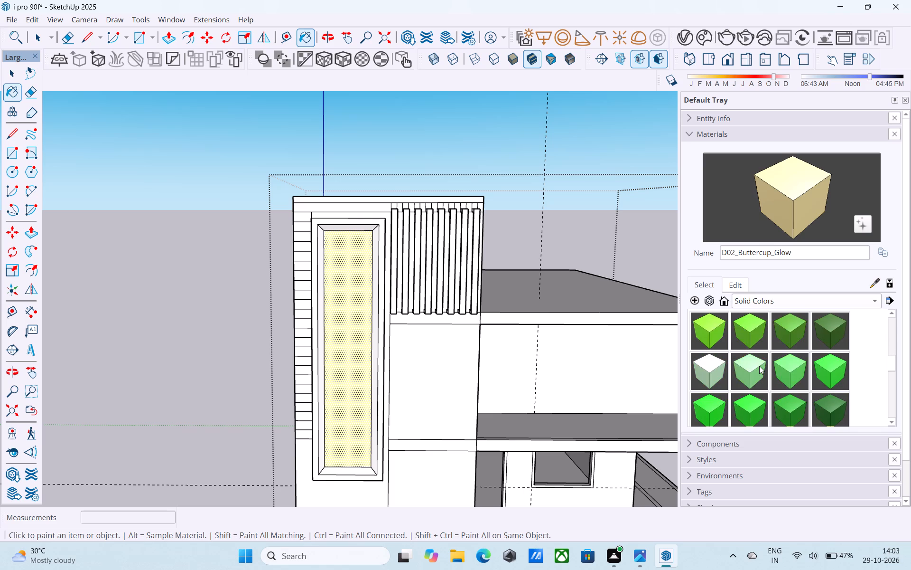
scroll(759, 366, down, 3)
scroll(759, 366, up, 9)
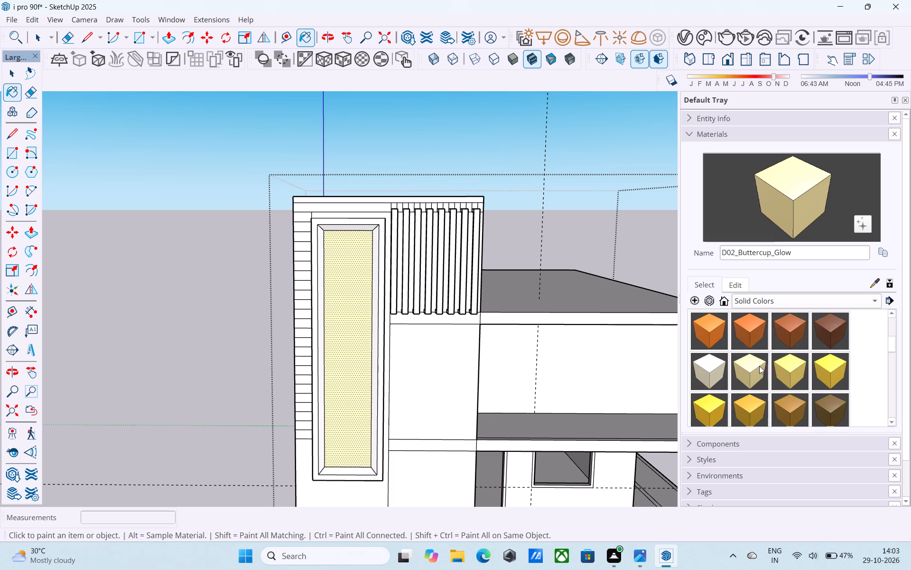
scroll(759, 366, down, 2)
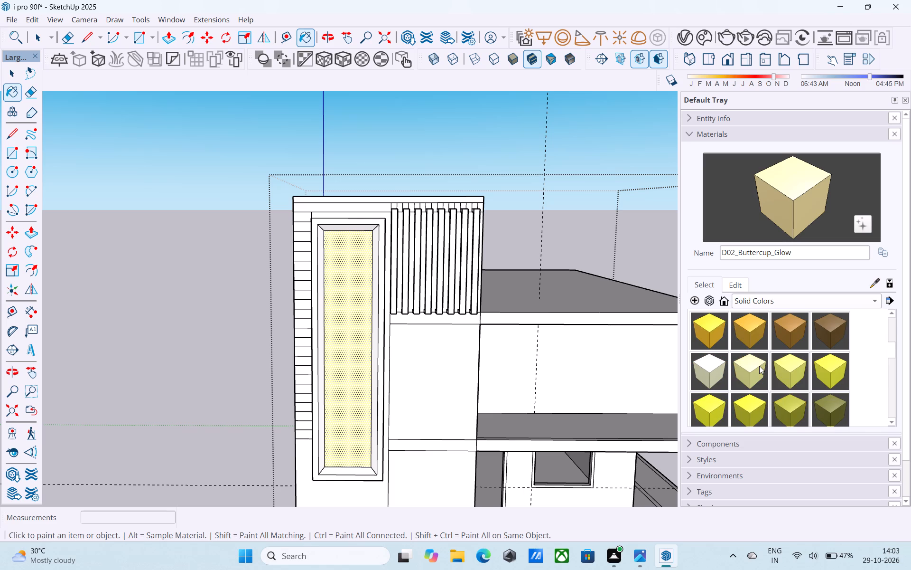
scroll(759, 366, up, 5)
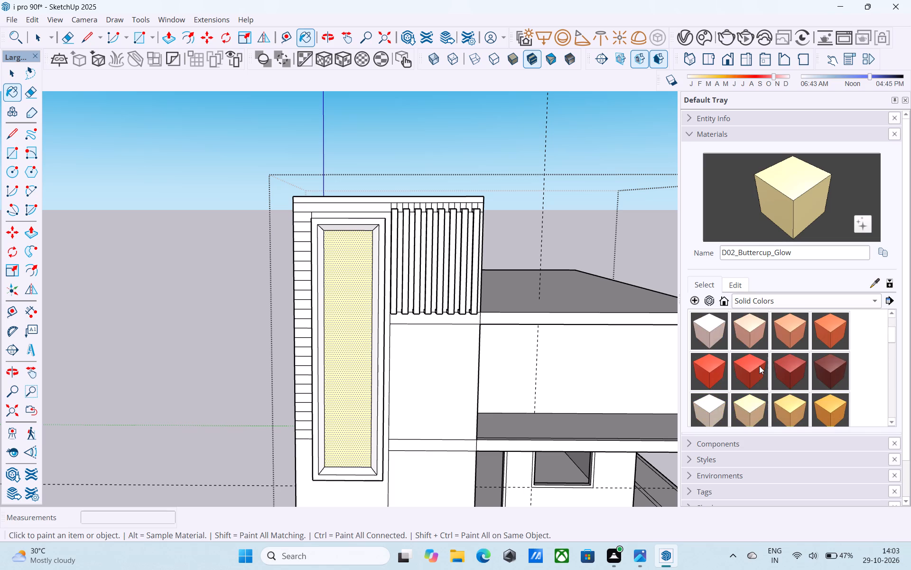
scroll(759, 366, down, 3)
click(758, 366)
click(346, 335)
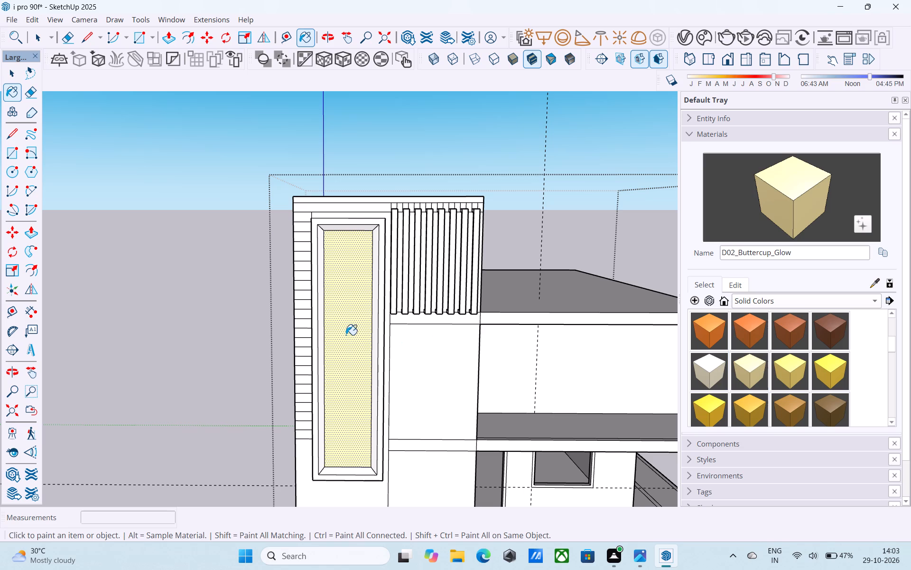
Push the yellow panel inside the tower's tall frame inward by 2".
shift+middle_drag(402, 330, 422, 352)
key(space)
middle_drag(422, 352, 408, 343)
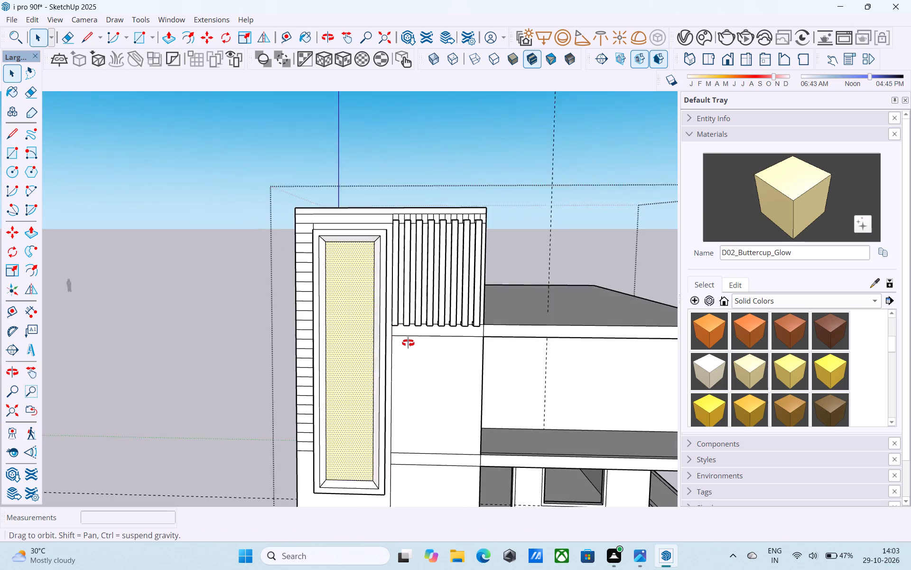
middle_drag(408, 343, 397, 339)
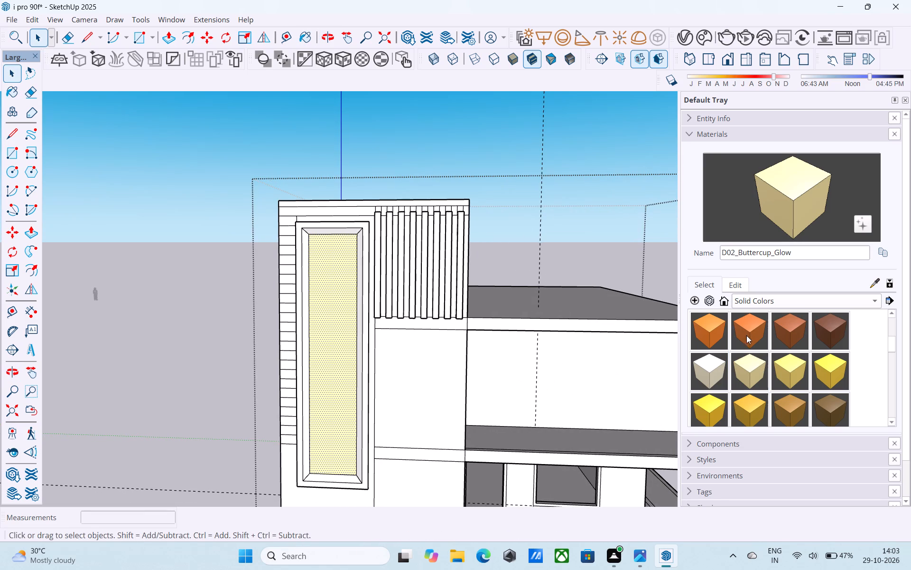
scroll(366, 268, up, 5)
click(317, 270)
scroll(319, 286, up, 4)
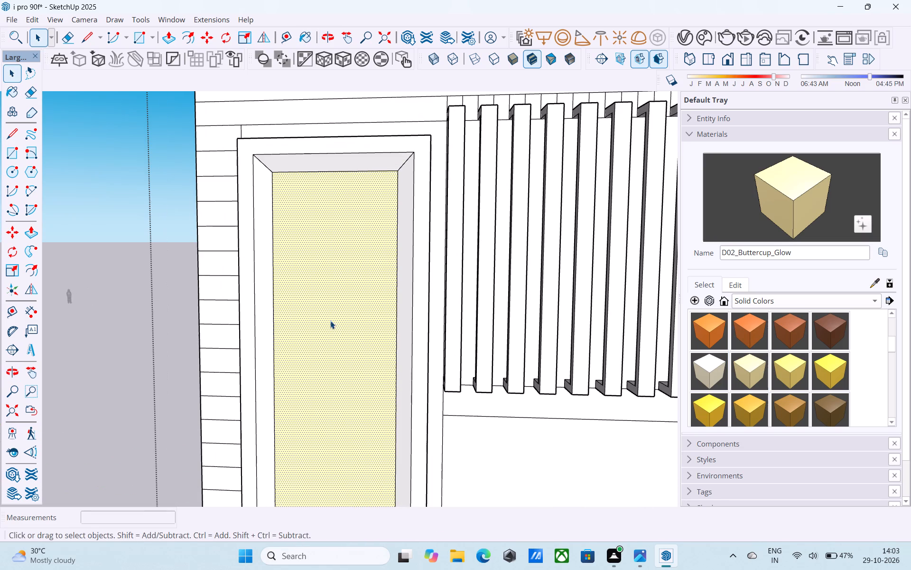
key(p)
click(330, 322)
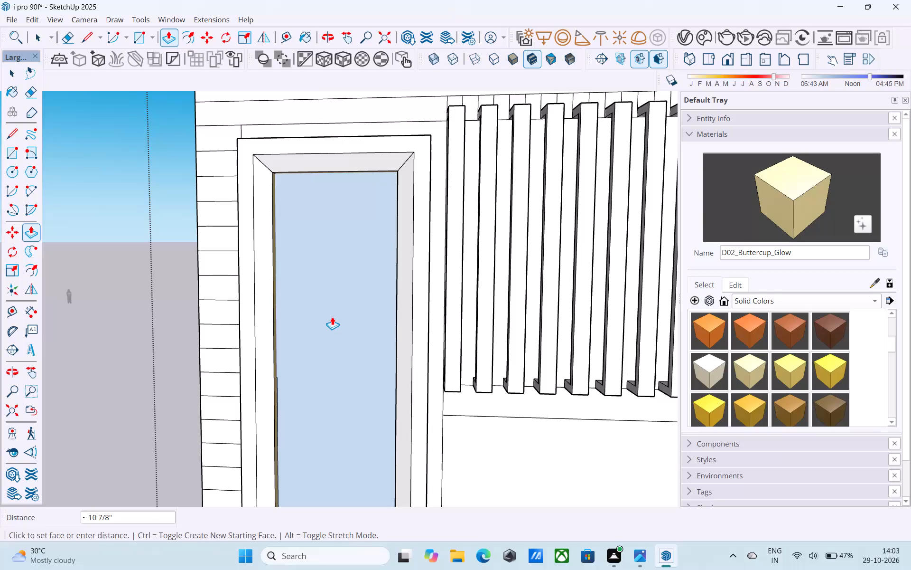
key(2)
key(shift+quotedbl)
key(Return)
key(space)
Draw a 20' 3" by 4' rectangle across the front of the 2" recess, corner to corner inside the tall frame.
middle_drag(333, 315, 287, 308)
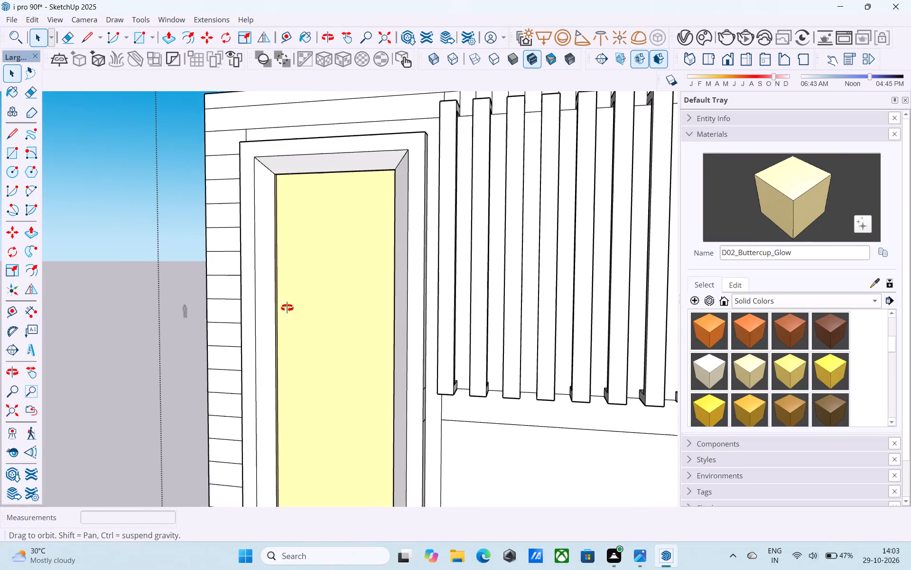
middle_drag(287, 308, 200, 284)
scroll(316, 252, up, 3)
key(r)
scroll(289, 197, up, 8)
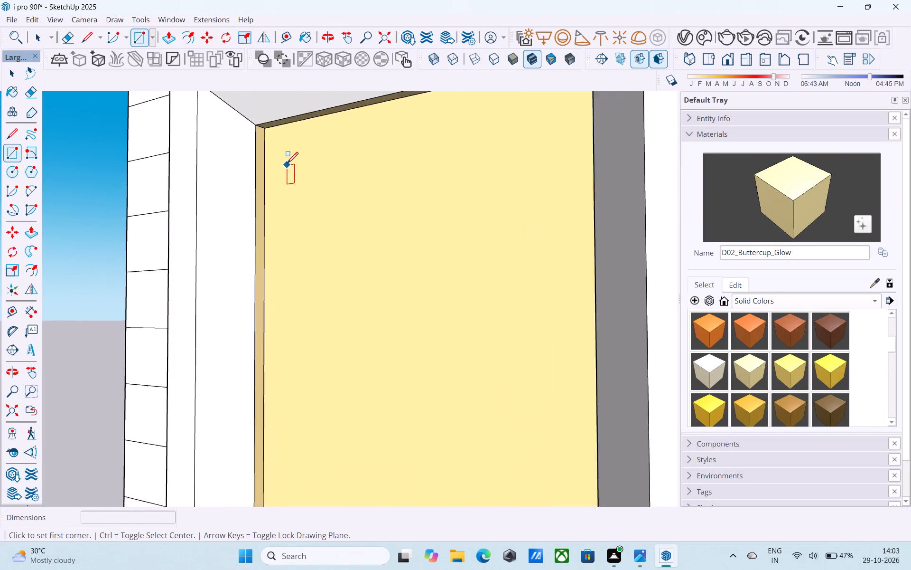
click(253, 126)
scroll(328, 256, down, 7)
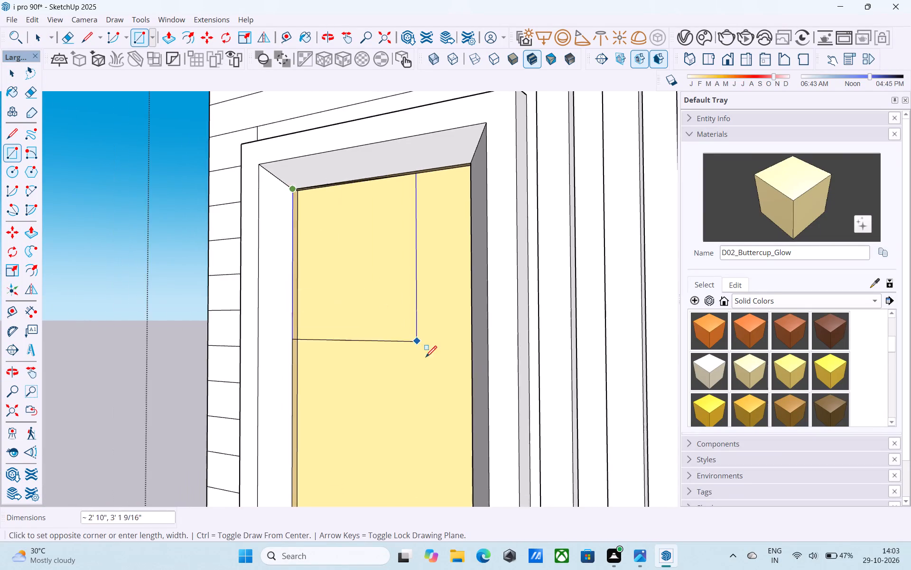
shift+middle_drag(435, 362, 576, 216)
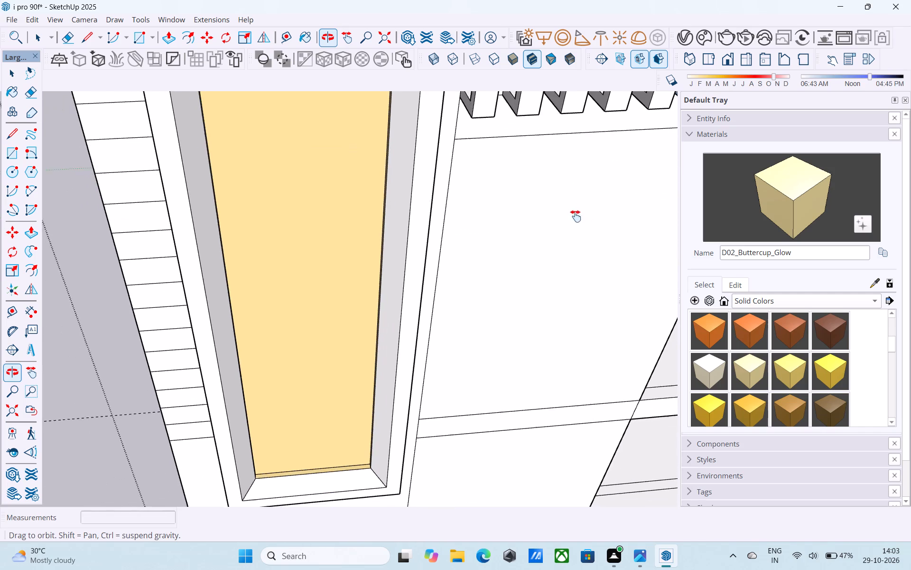
shift+middle_drag(576, 216, 576, 213)
scroll(387, 461, up, 12)
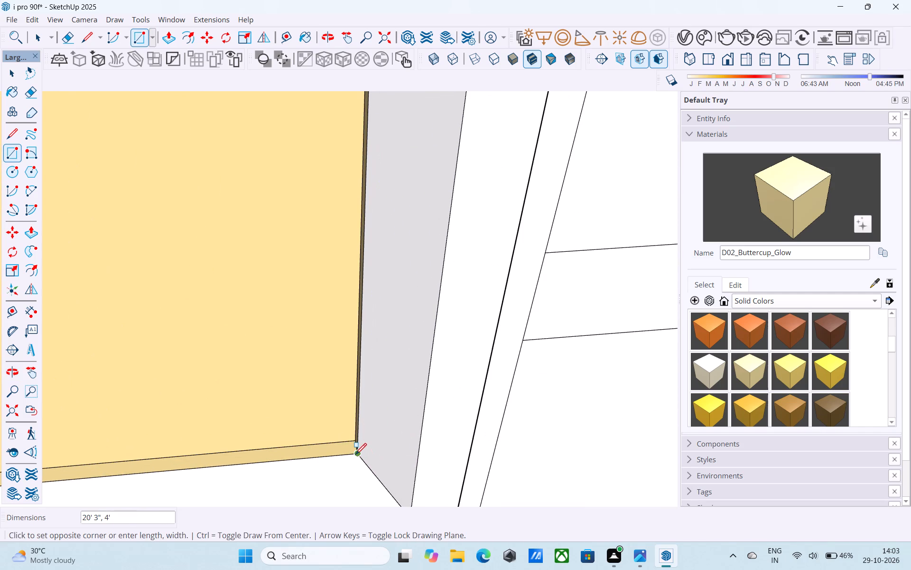
click(355, 456)
Paint the new rectangle in the tower's tall frame with Glass_Basic_01 from the Glass collection.
scroll(355, 454, down, 13)
shift+middle_drag(363, 444, 373, 360)
scroll(373, 359, up, 1)
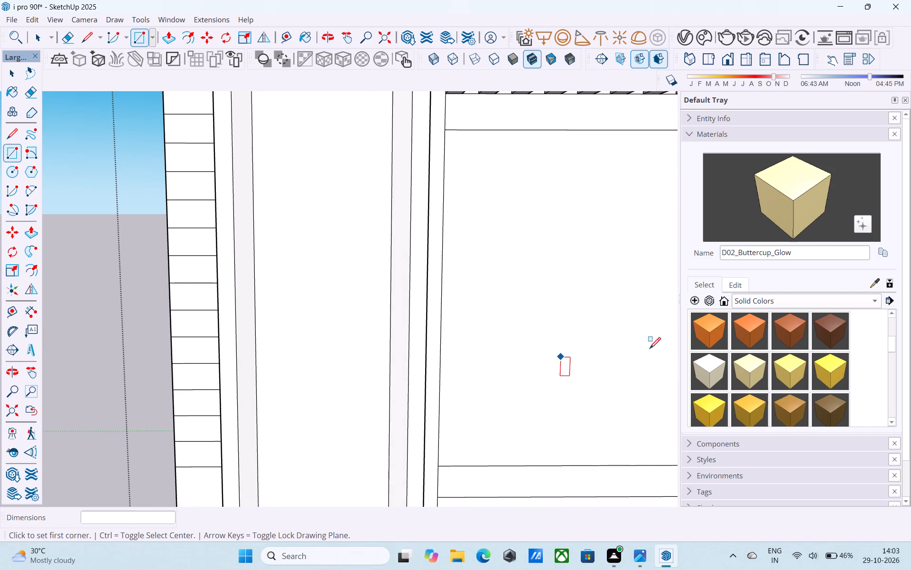
click(759, 299)
click(758, 225)
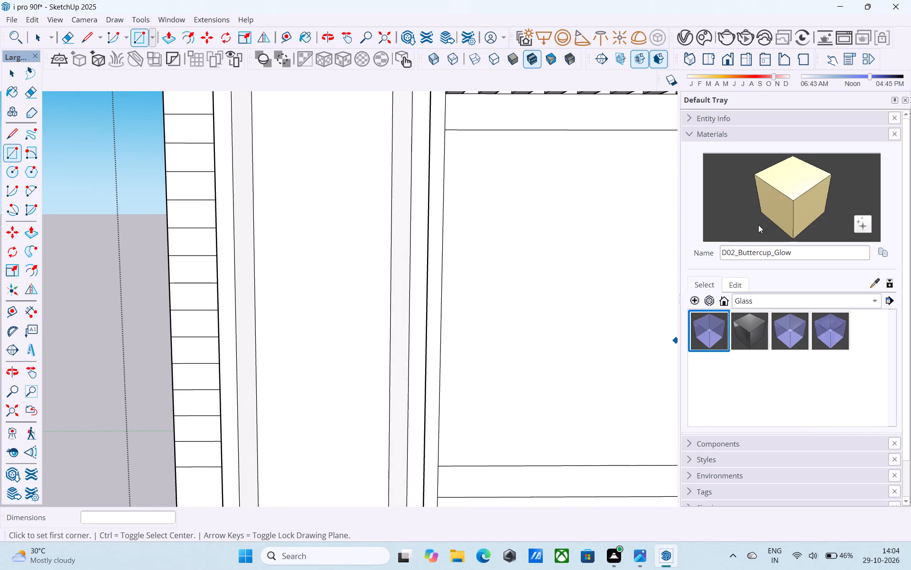
click(719, 332)
click(370, 292)
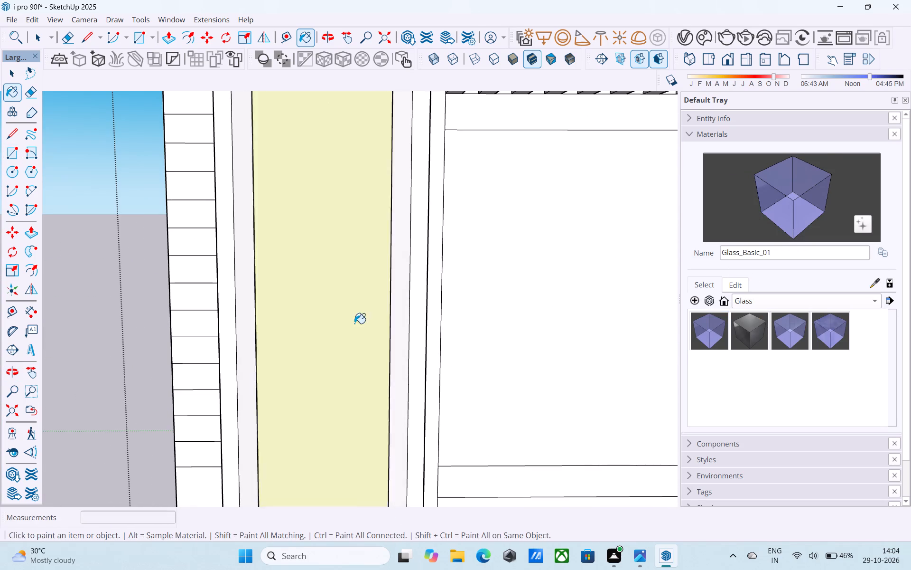
Edit the Glass_Basic_01 material's colour to a saturated yellow on the colour wheel.
scroll(356, 337, down, 15)
middle_drag(315, 375, 279, 357)
scroll(356, 179, up, 5)
scroll(365, 190, down, 4)
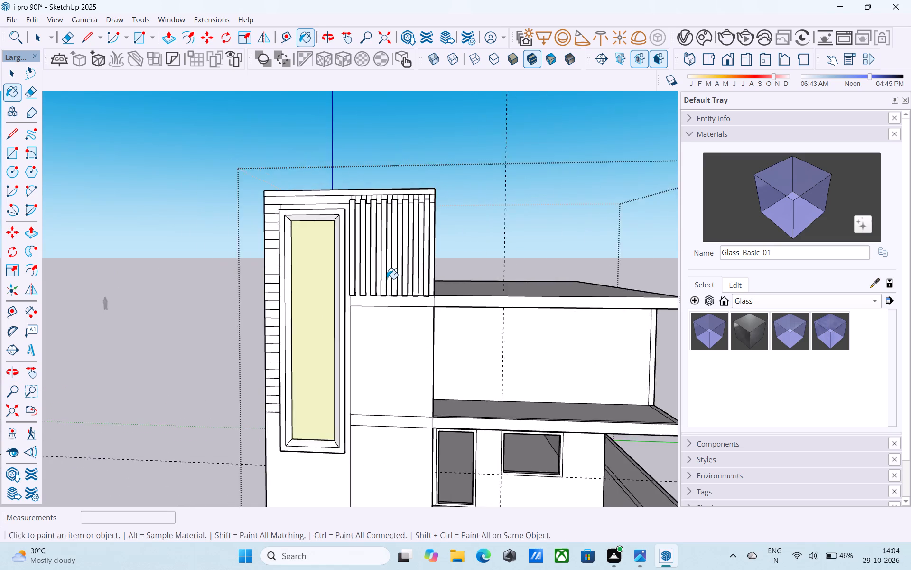
scroll(387, 279, down, 4)
middle_drag(361, 418, 348, 409)
middle_drag(365, 405, 341, 389)
middle_drag(352, 375, 377, 358)
click(743, 291)
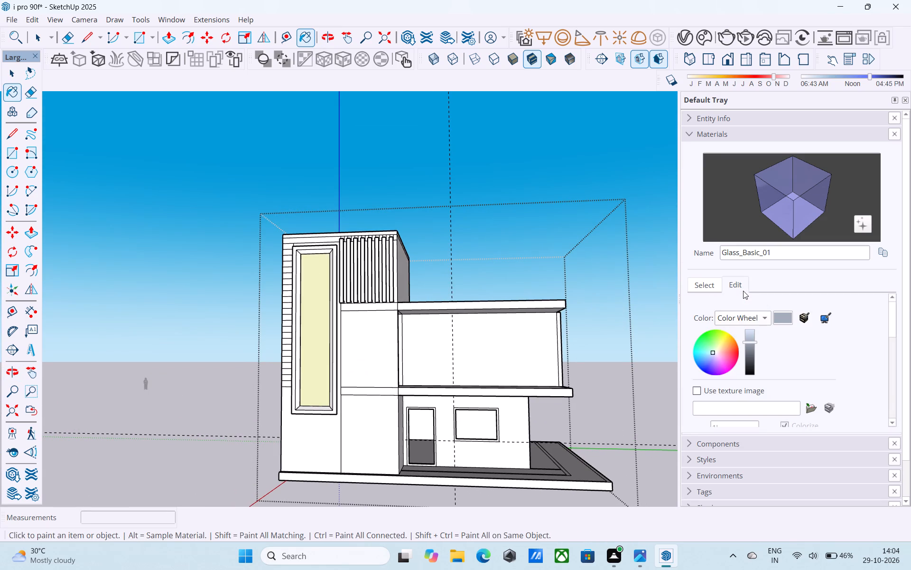
drag(714, 353, 726, 333)
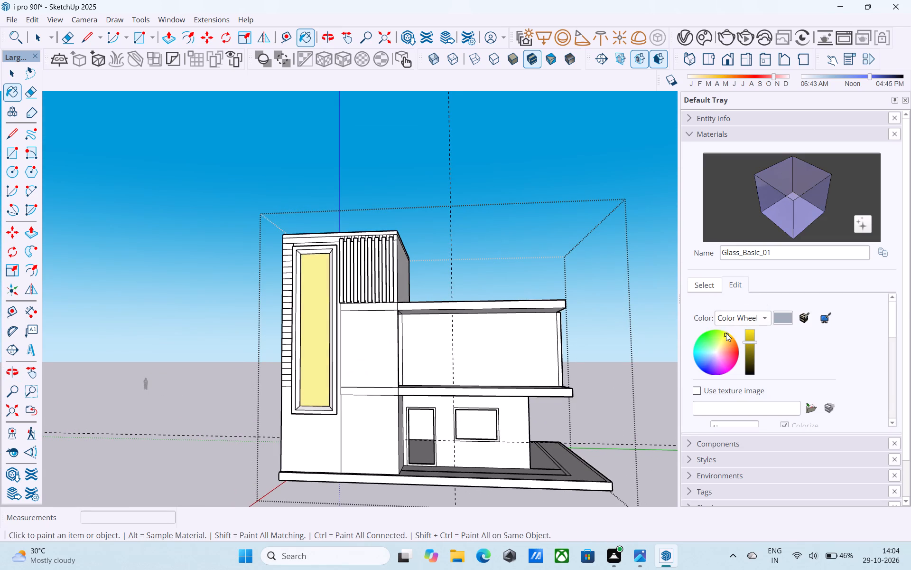
drag(726, 333, 727, 336)
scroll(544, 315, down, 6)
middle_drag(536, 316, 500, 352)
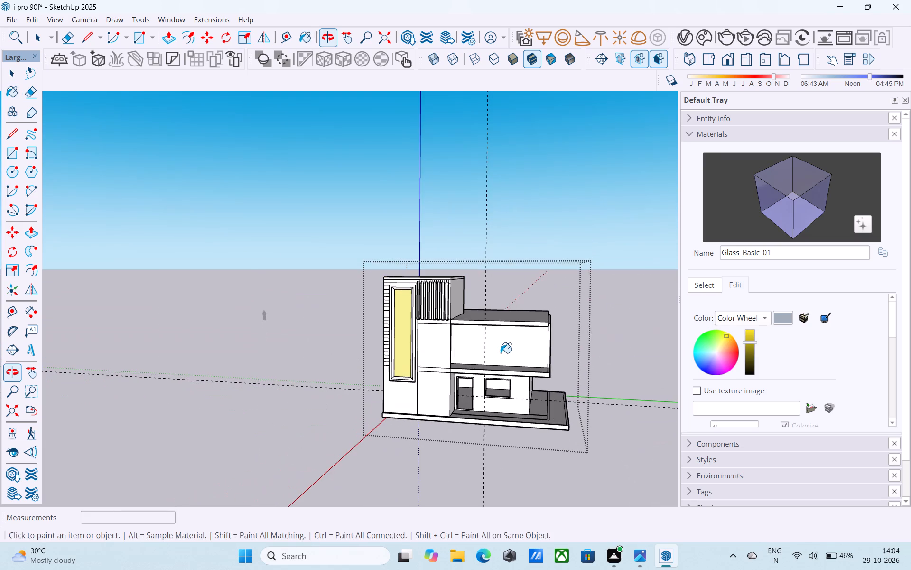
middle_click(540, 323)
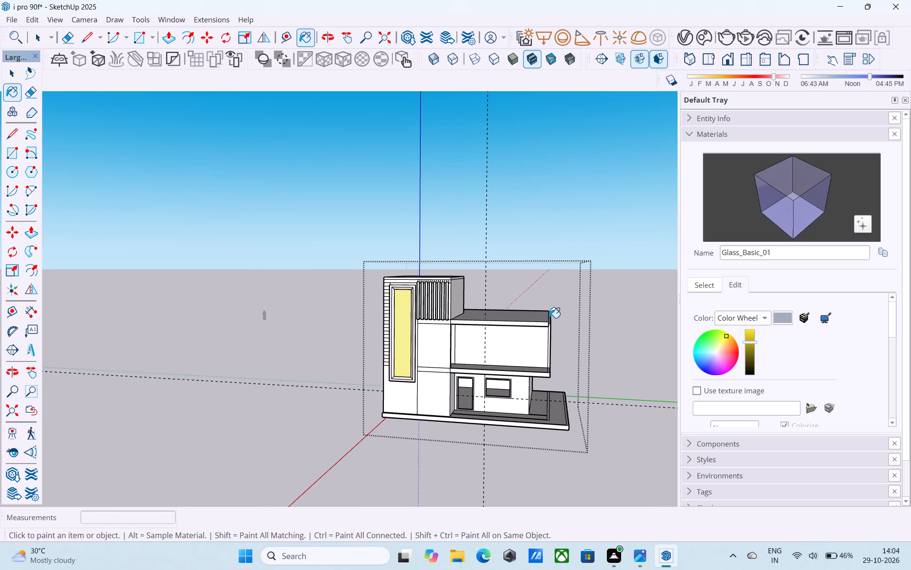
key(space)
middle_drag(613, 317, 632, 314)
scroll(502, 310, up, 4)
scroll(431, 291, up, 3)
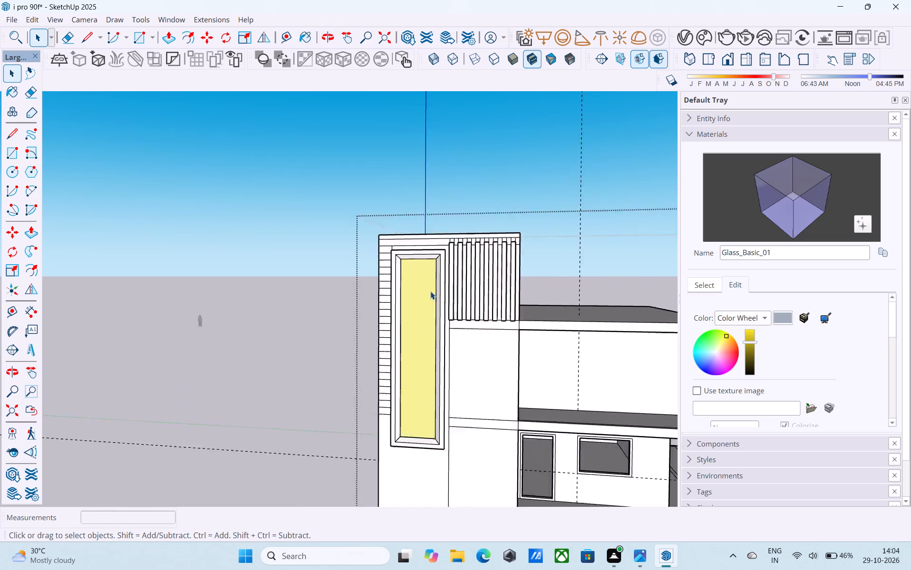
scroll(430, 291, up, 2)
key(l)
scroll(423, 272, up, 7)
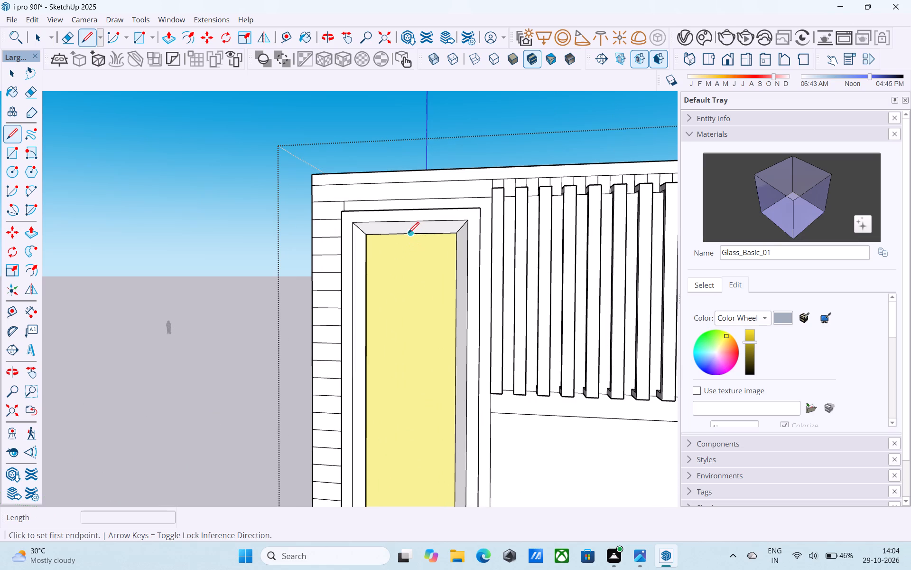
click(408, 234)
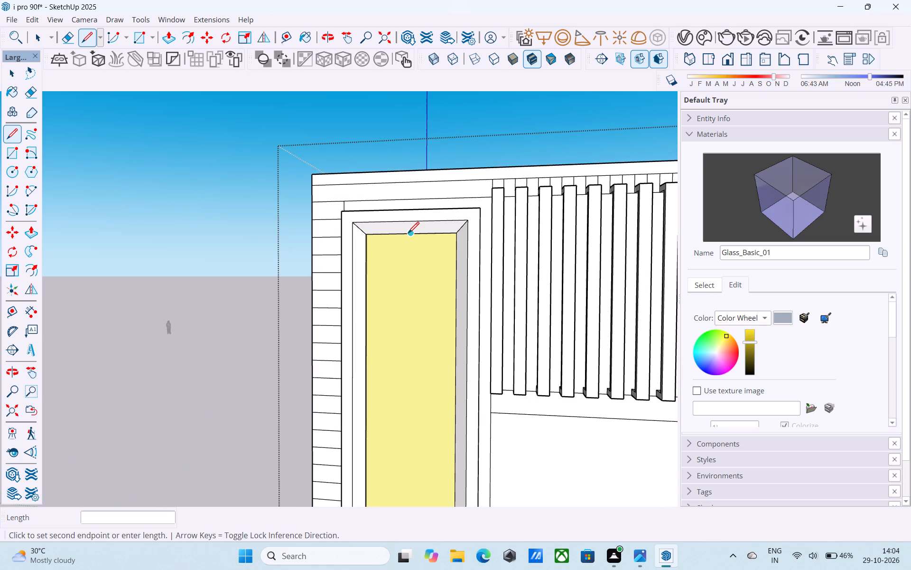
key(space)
Offset the outline of the yellow glass panel in the tower's tall frame inward by 2".
click(398, 297)
key(f)
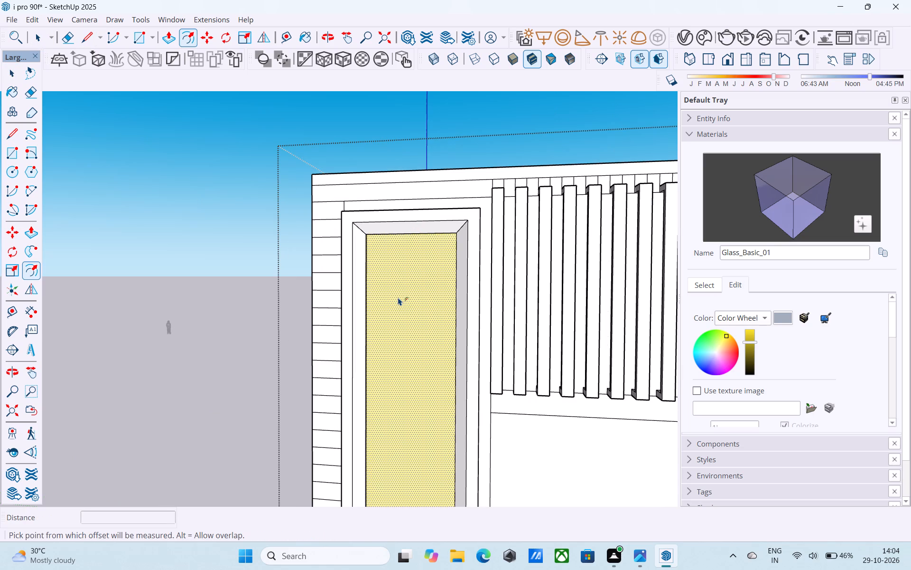
click(398, 297)
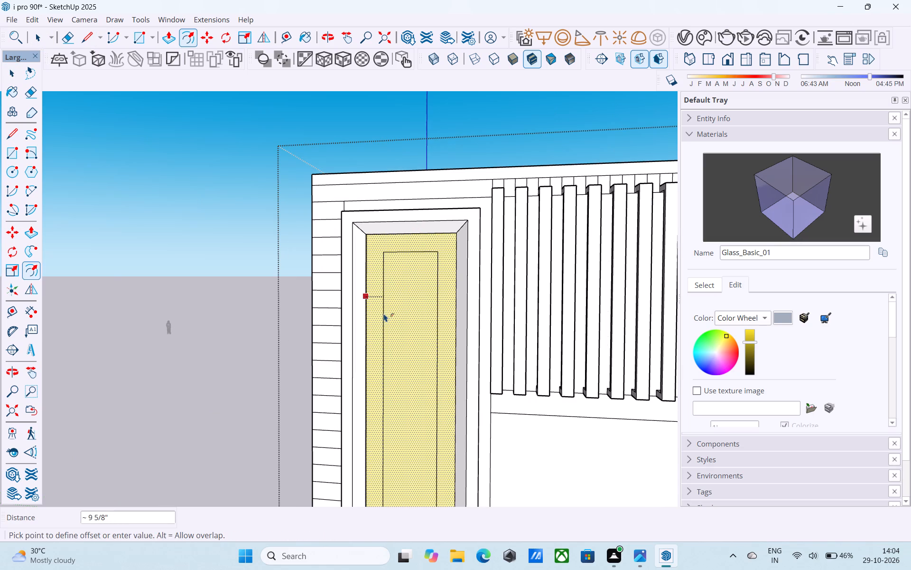
text(2")
key(Return)
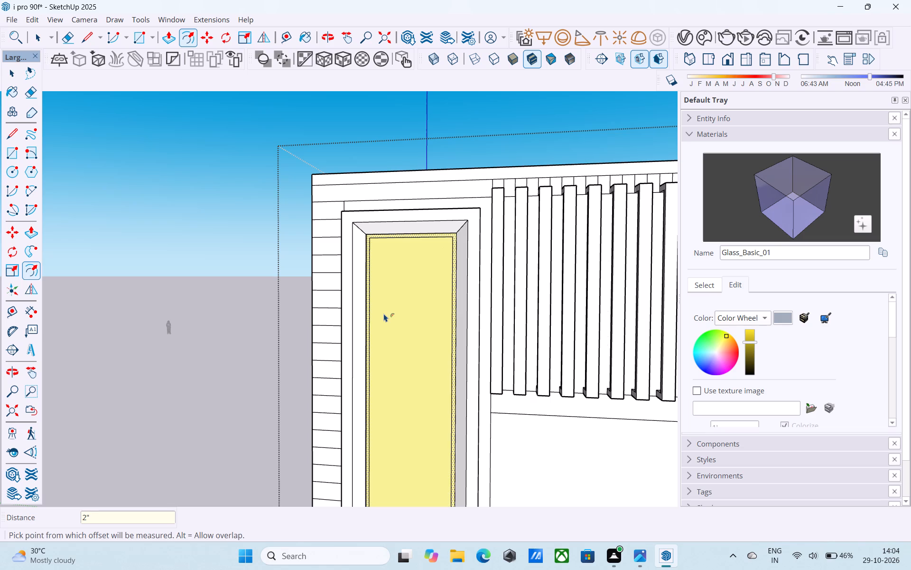
key(space)
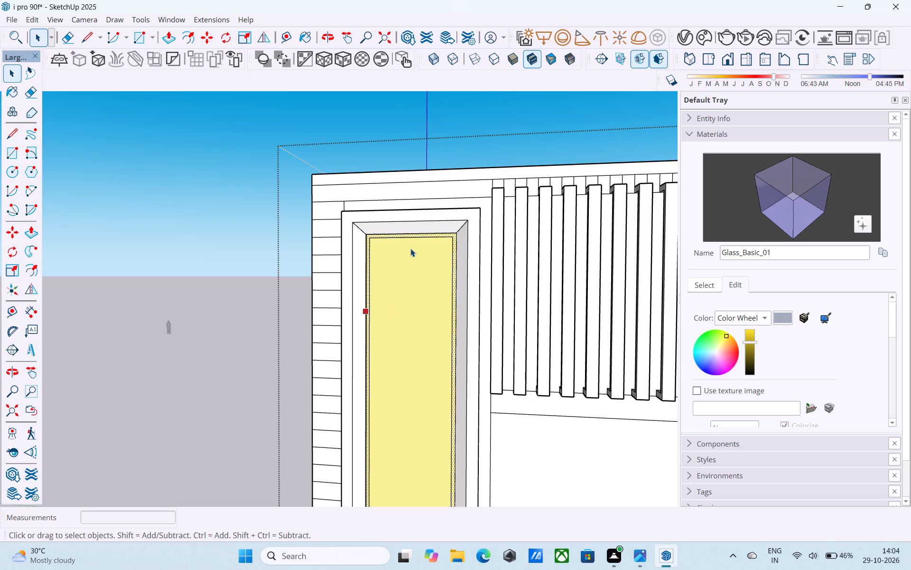
Copy the inner outline's top edge 19' 11" down to its bottom corner, dividing the span into 5 equal parts.
click(413, 237)
key(m)
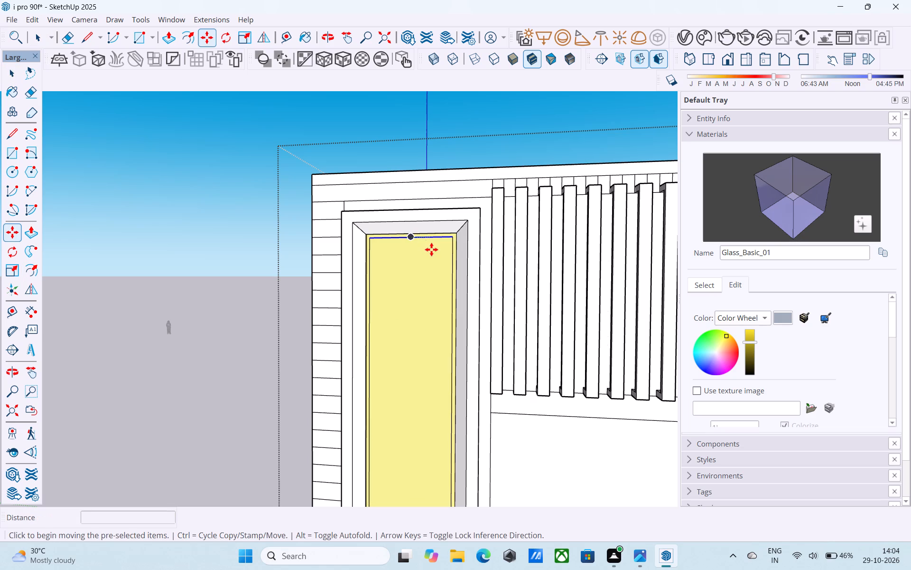
click(451, 238)
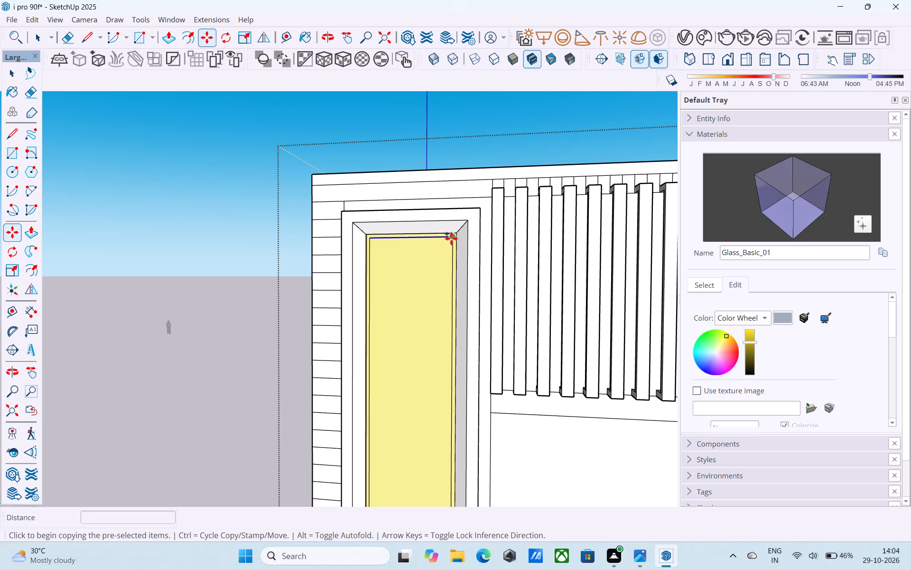
scroll(451, 238, down, 14)
scroll(464, 385, up, 8)
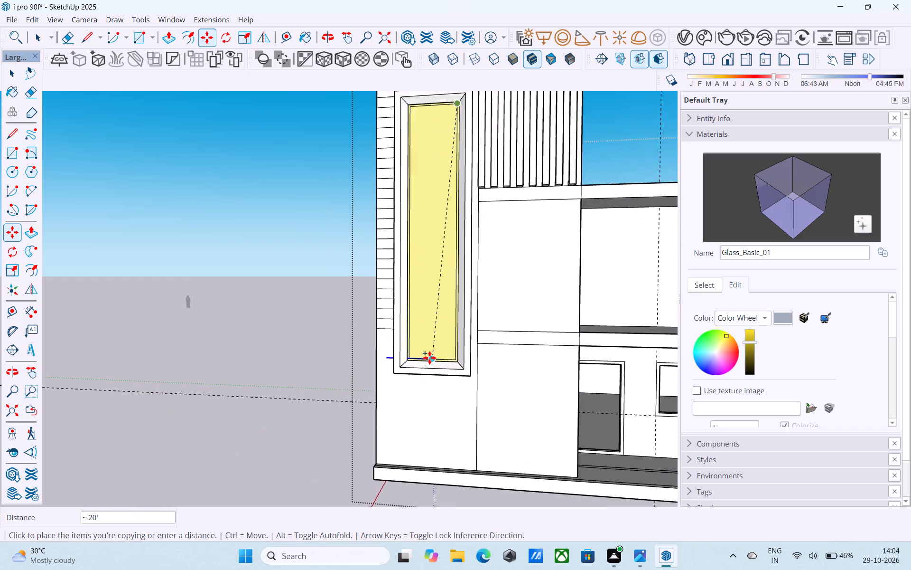
scroll(429, 358, up, 10)
click(483, 364)
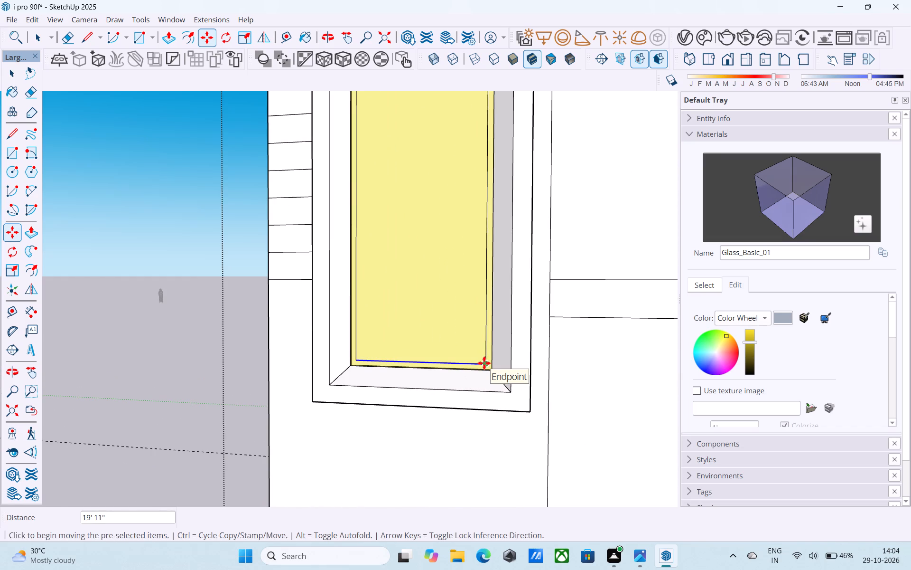
text(/5)
key(Return)
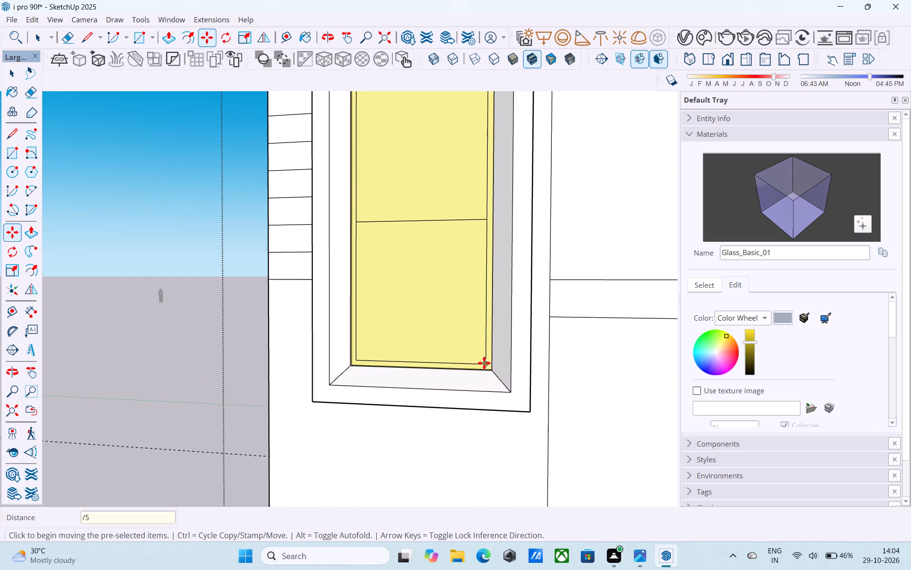
scroll(475, 377, down, 10)
key(space)
Copy the four intermediate horizontal lines on the yellow glass 2" upward to outline the crossbars.
scroll(457, 369, down, 2)
shift+middle_drag(457, 369, 443, 377)
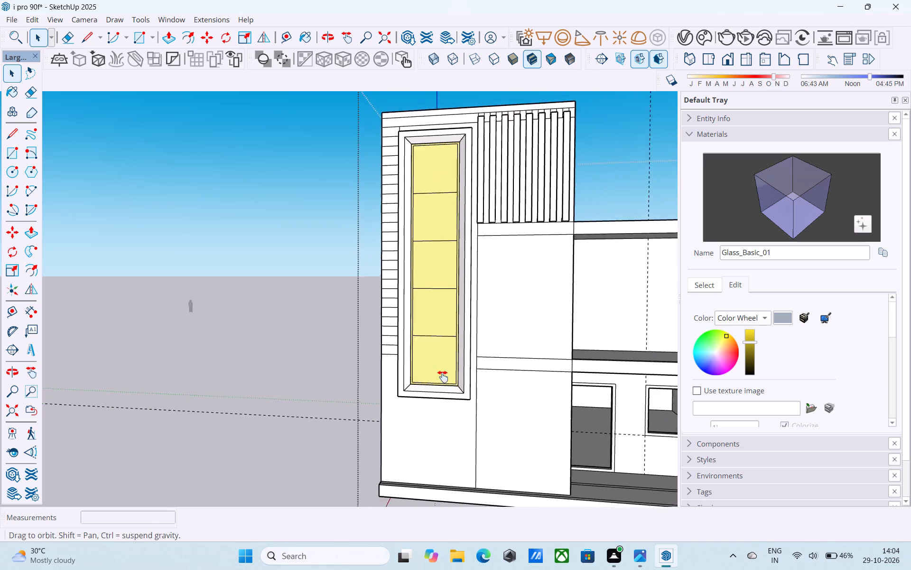
shift+middle_drag(443, 377, 441, 422)
click(434, 389)
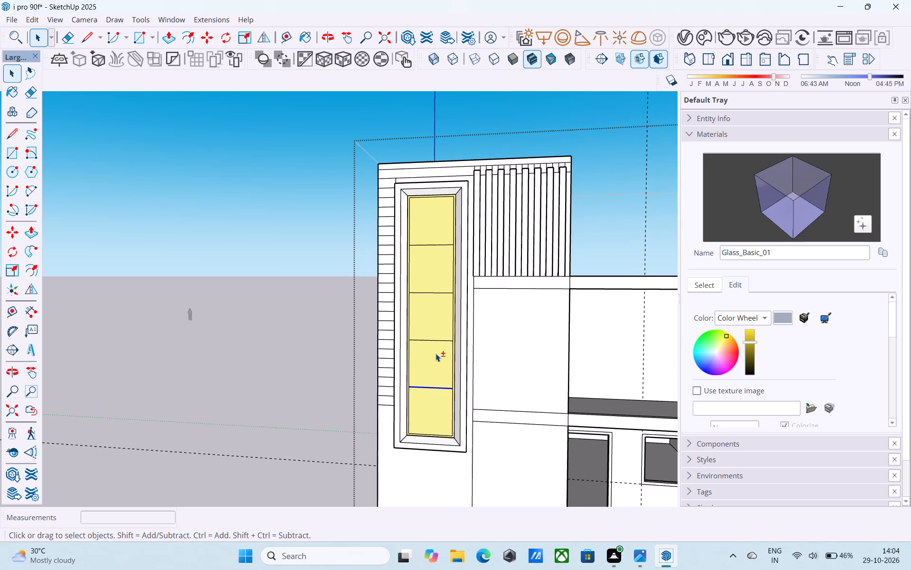
shift+click(437, 342)
shift+click(442, 294)
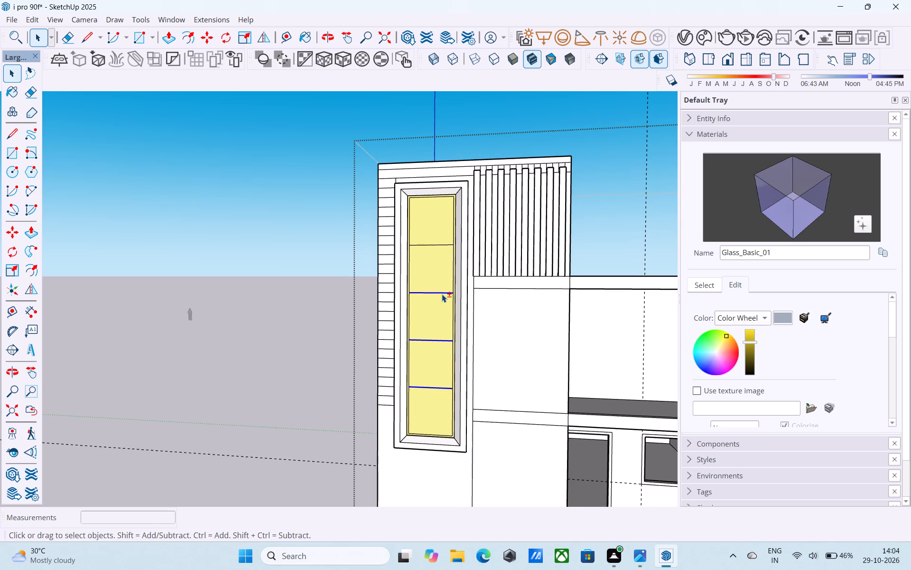
shift+click(432, 246)
shift+scroll(430, 249, down, 4)
shift+middle_drag(427, 249, 427, 225)
scroll(439, 281, up, 2)
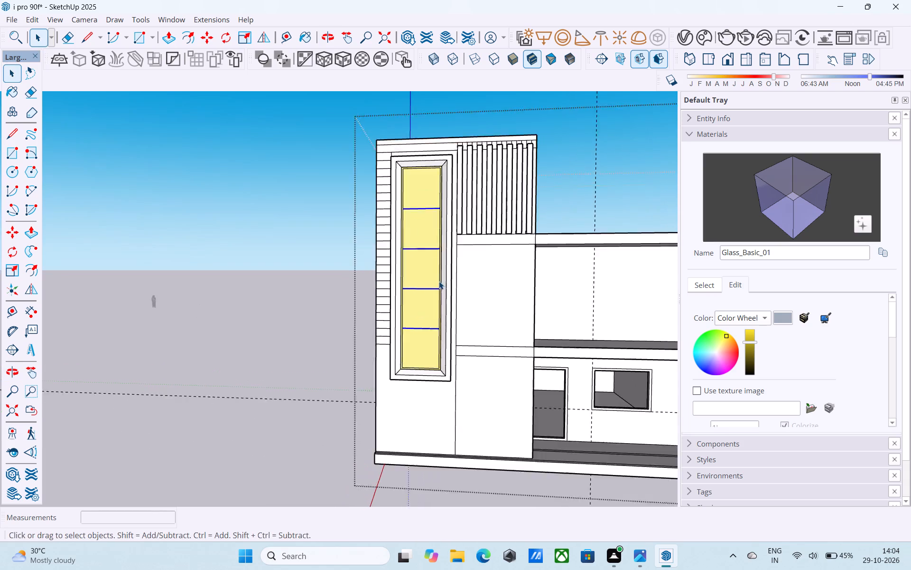
scroll(439, 281, up, 2)
key(m)
scroll(454, 321, up, 10)
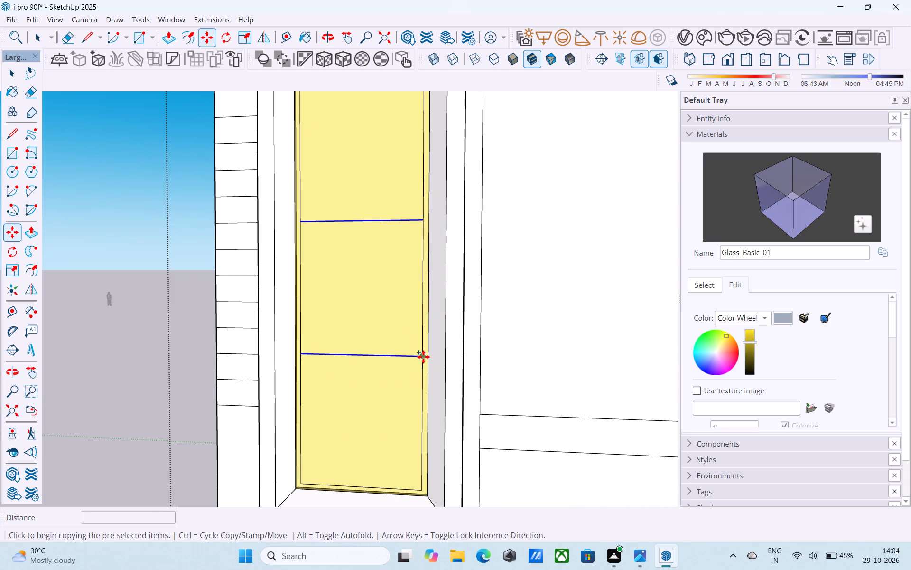
click(423, 357)
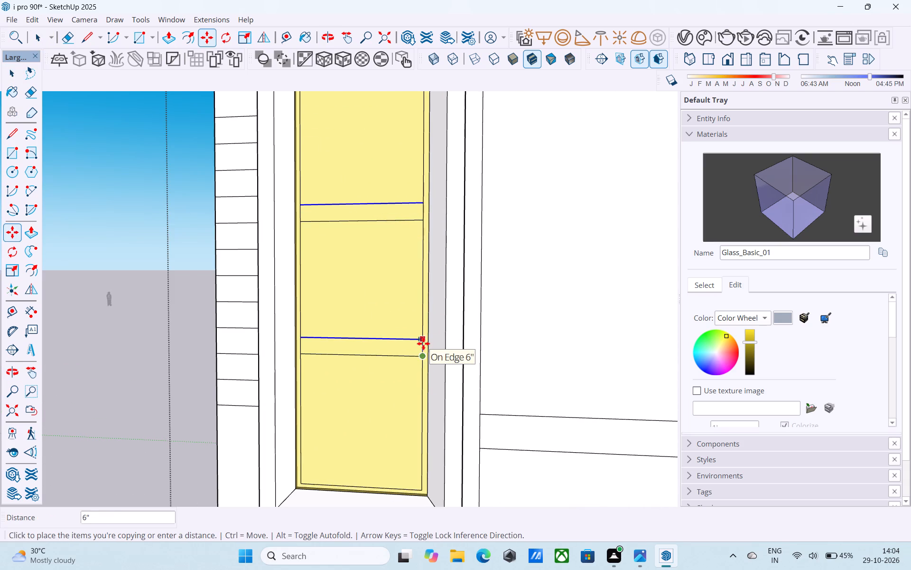
text(2")
key(Return)
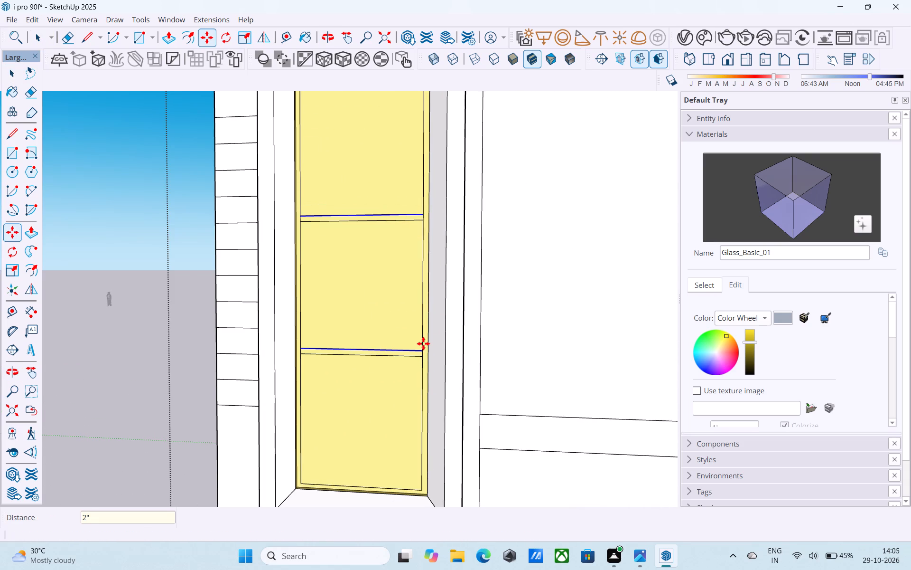
key(space)
Draw a vertical centre line on the yellow glass from the inner outline's top edge midpoint to its bottom edge.
scroll(423, 343, down, 6)
scroll(416, 259, up, 1)
scroll(415, 256, down, 3)
middle_drag(415, 259, 418, 274)
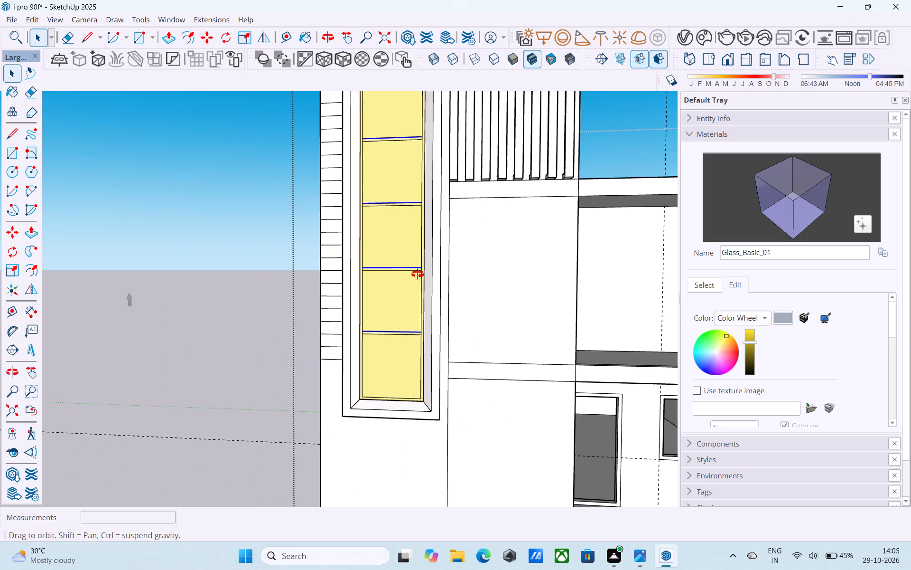
middle_drag(418, 274, 416, 298)
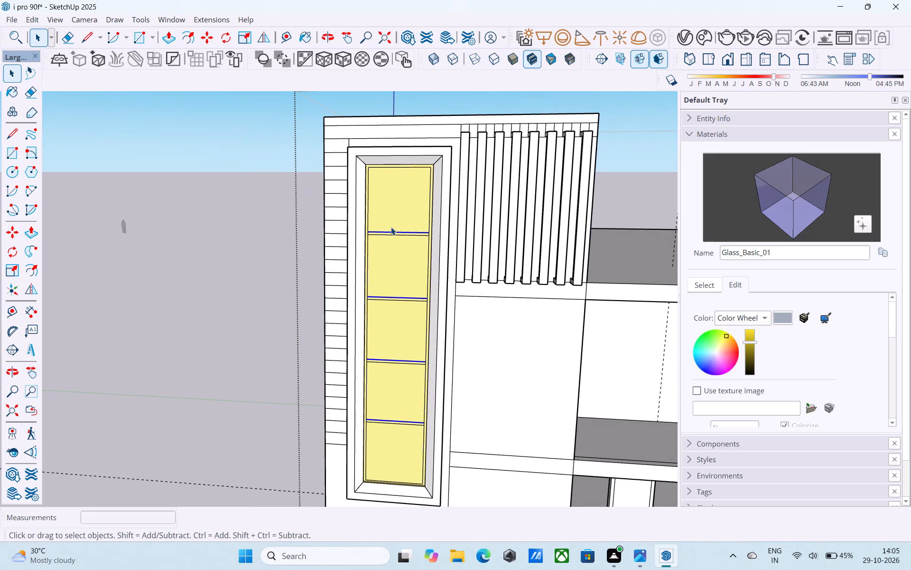
scroll(401, 187, up, 3)
key(l)
click(400, 160)
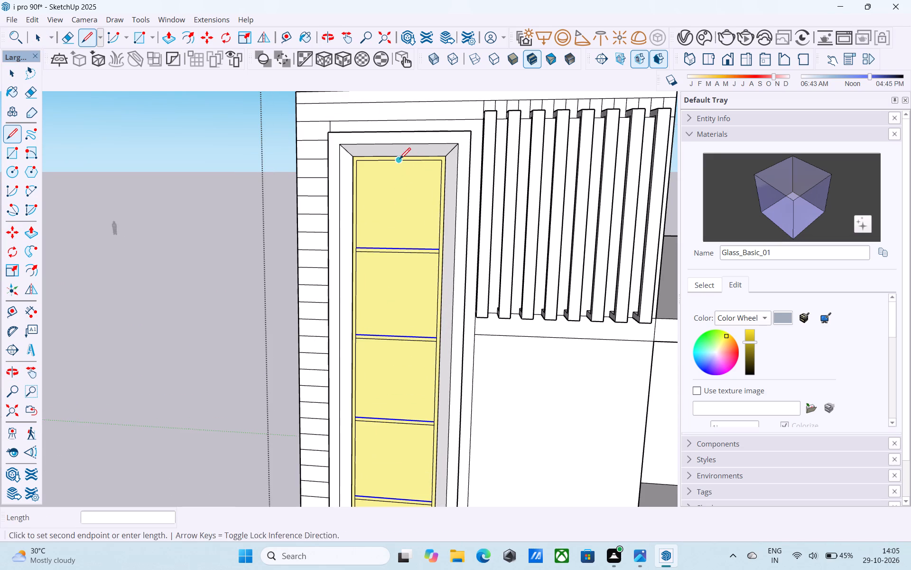
scroll(400, 159, down, 5)
scroll(393, 430, up, 9)
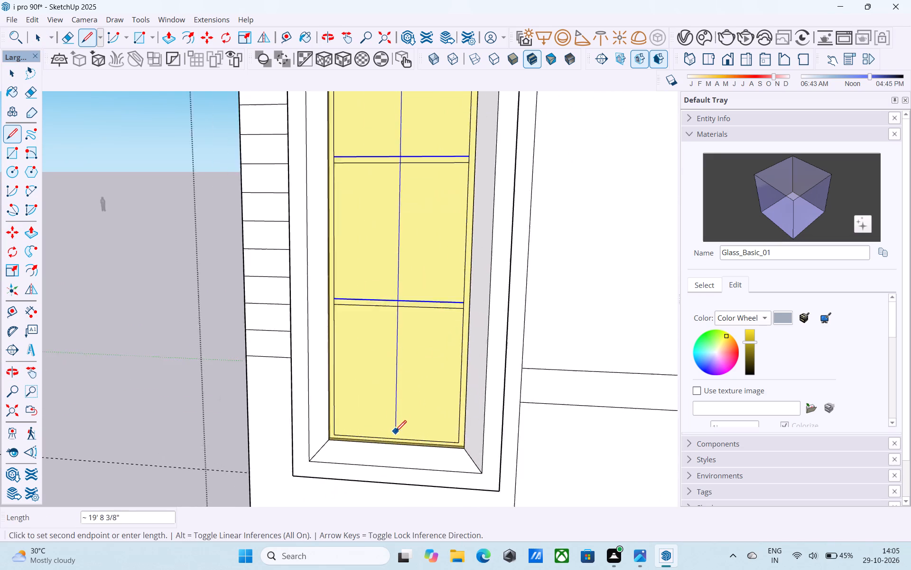
scroll(395, 433, up, 3)
click(395, 439)
scroll(395, 439, down, 4)
key(space)
Select the centre line's segments across the five panes and copy them 1" sideways toward the fins.
scroll(395, 439, up, 3)
scroll(395, 438, down, 4)
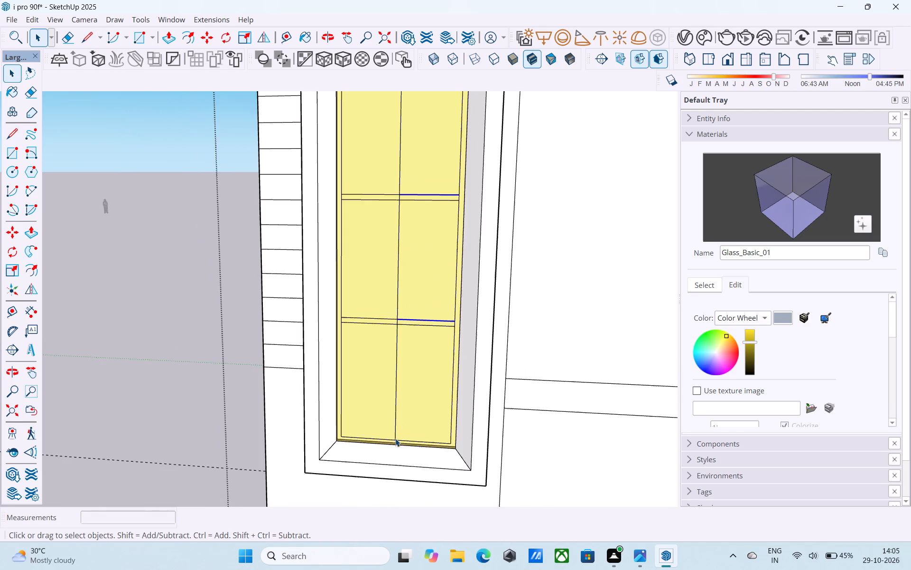
shift+middle_drag(381, 389, 376, 428)
click(392, 428)
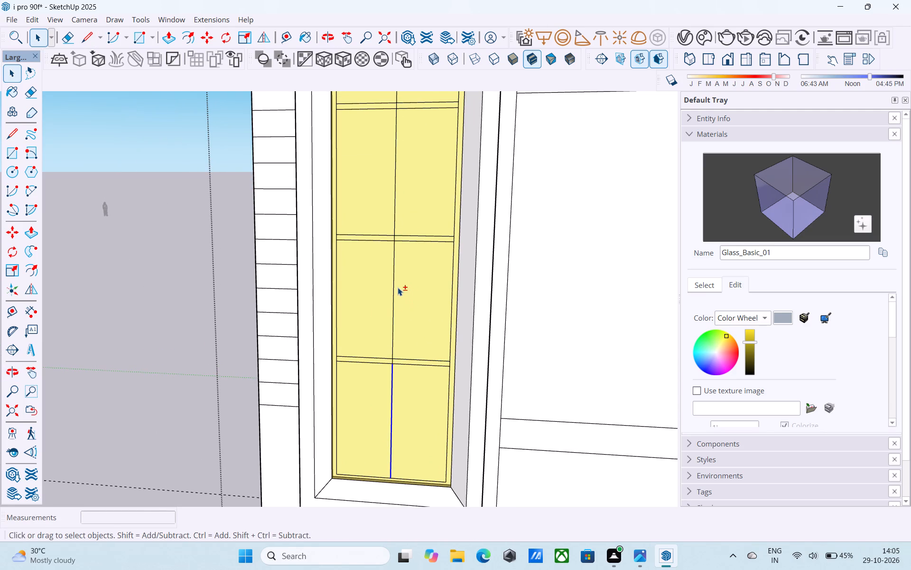
shift+click(394, 285)
shift+middle_drag(395, 247, 383, 349)
shift+click(382, 281)
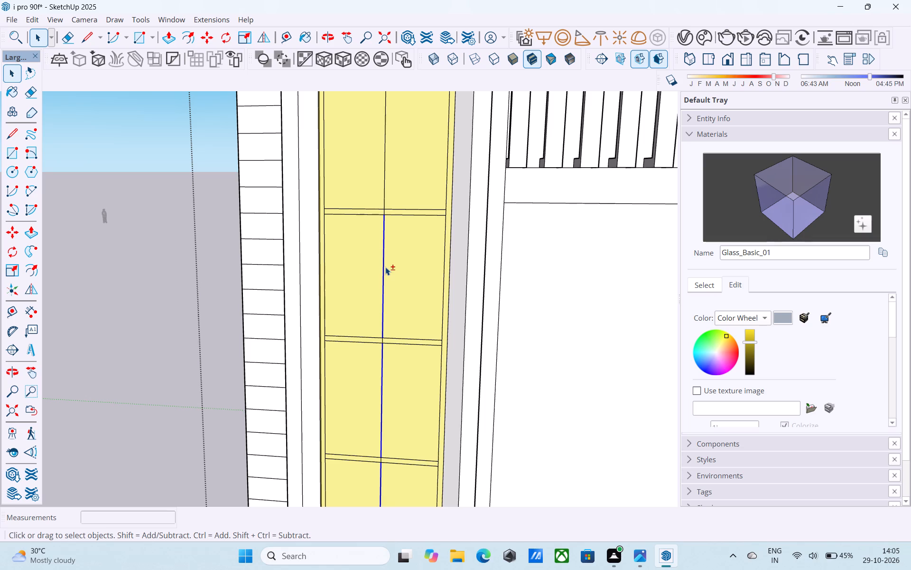
shift+scroll(385, 267, down, 4)
shift+middle_drag(383, 263, 368, 370)
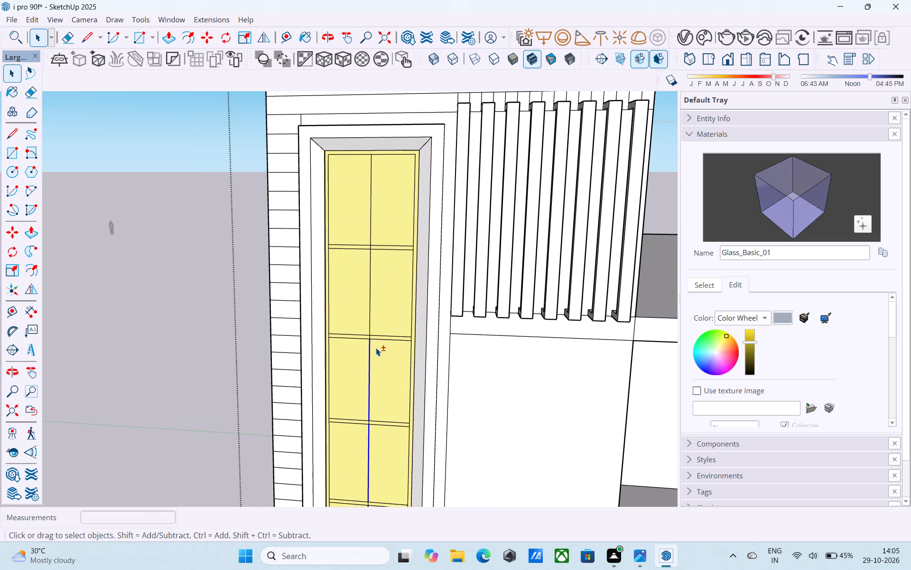
shift+click(369, 285)
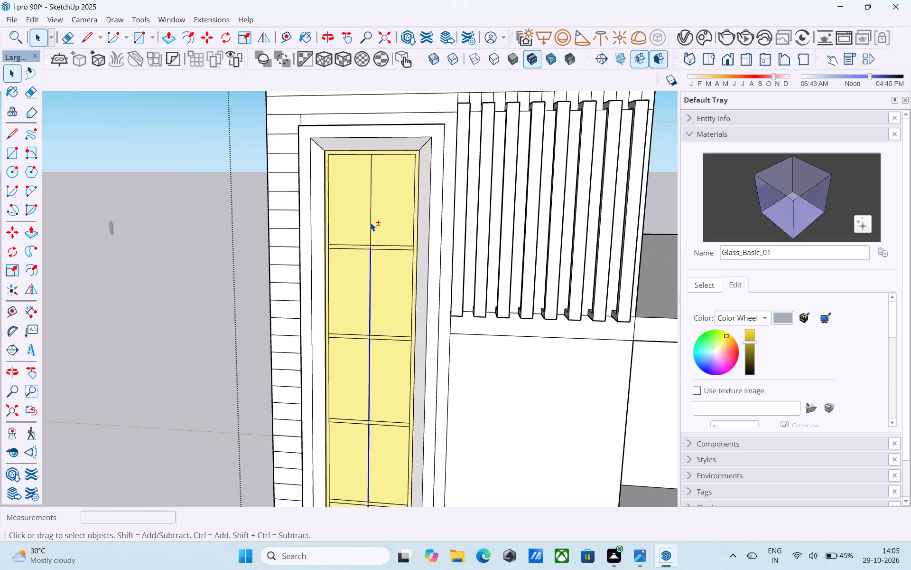
shift+click(371, 223)
shift+scroll(367, 223, down, 6)
shift+middle_drag(403, 455, 395, 423)
shift+scroll(382, 416, up, 6)
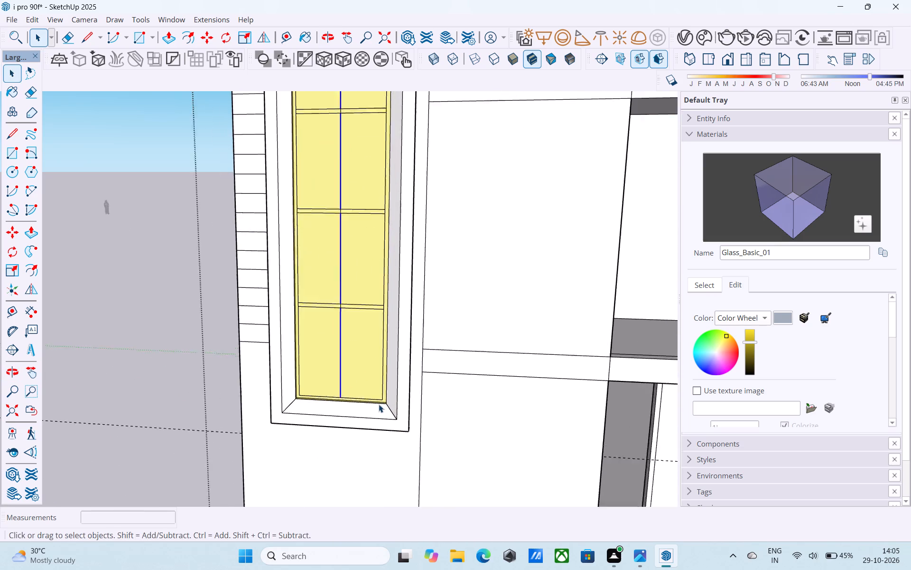
shift+scroll(379, 404, up, 6)
key(m)
scroll(334, 400, up, 8)
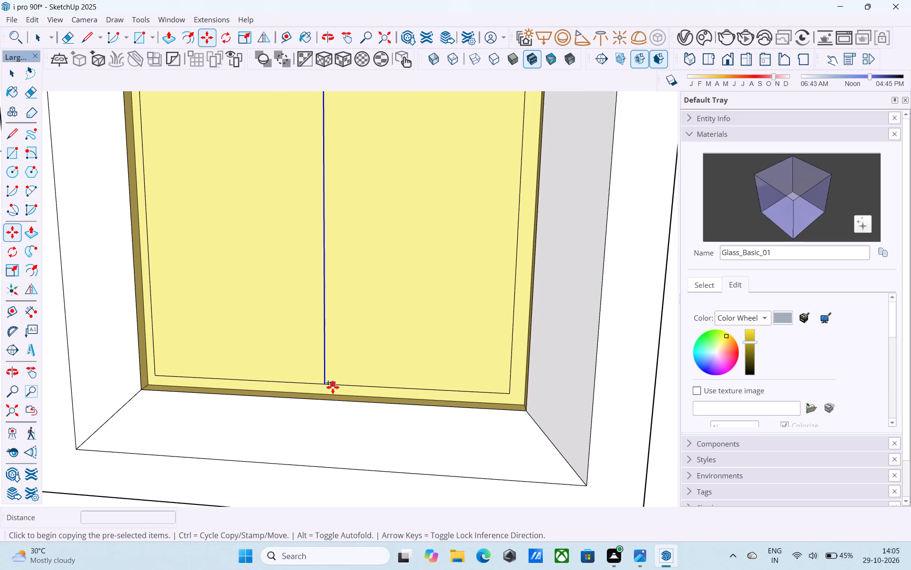
click(326, 381)
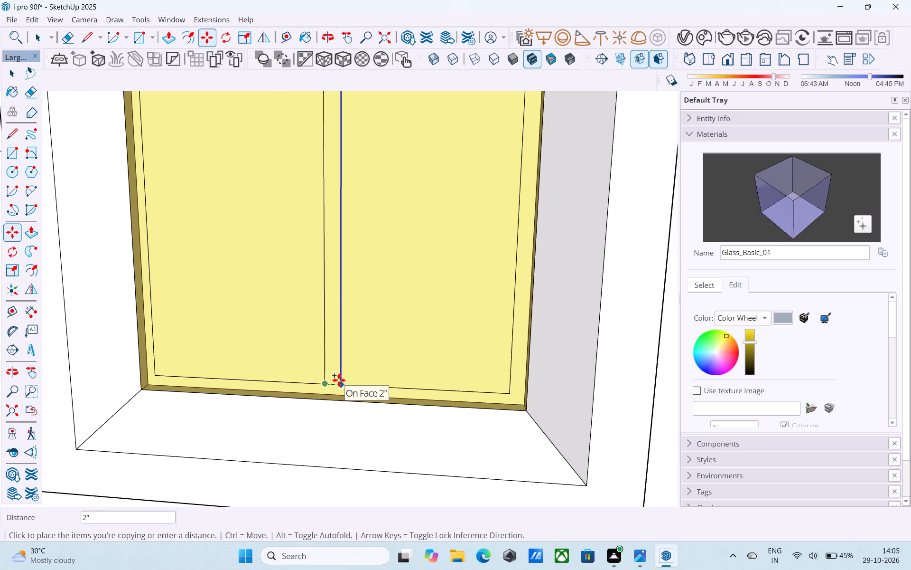
text(1")
key(Return)
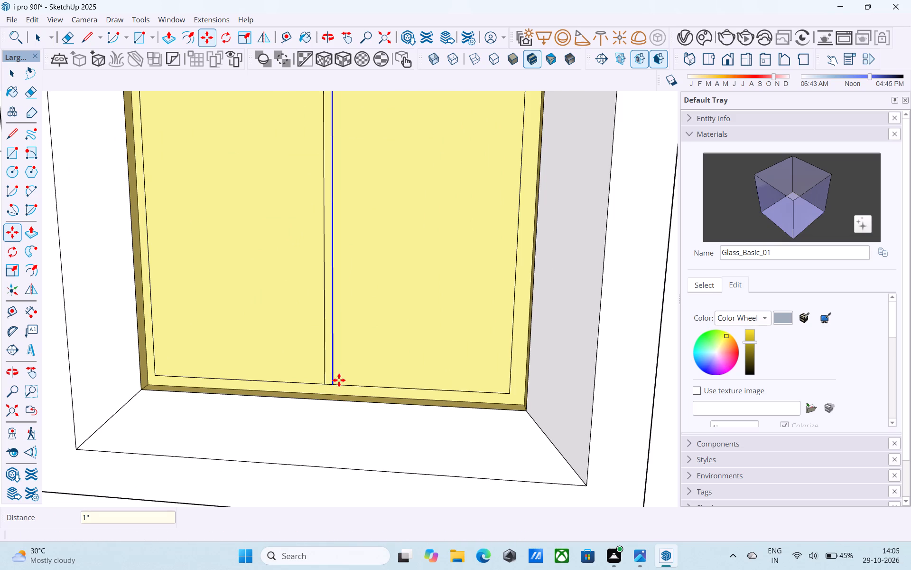
Copy the offset vertical line 2" back across the centre line to form the mullion's other edge.
click(336, 382)
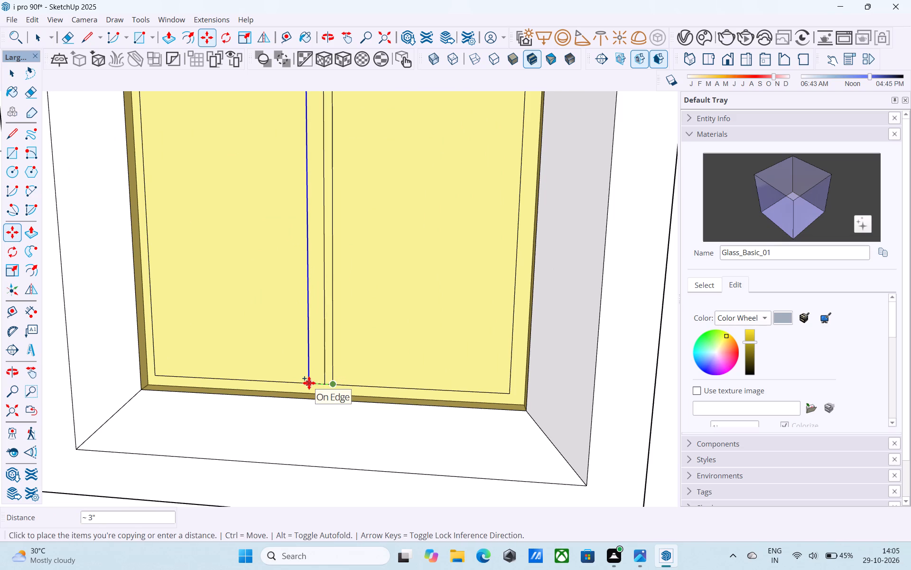
text(2")
key(Return)
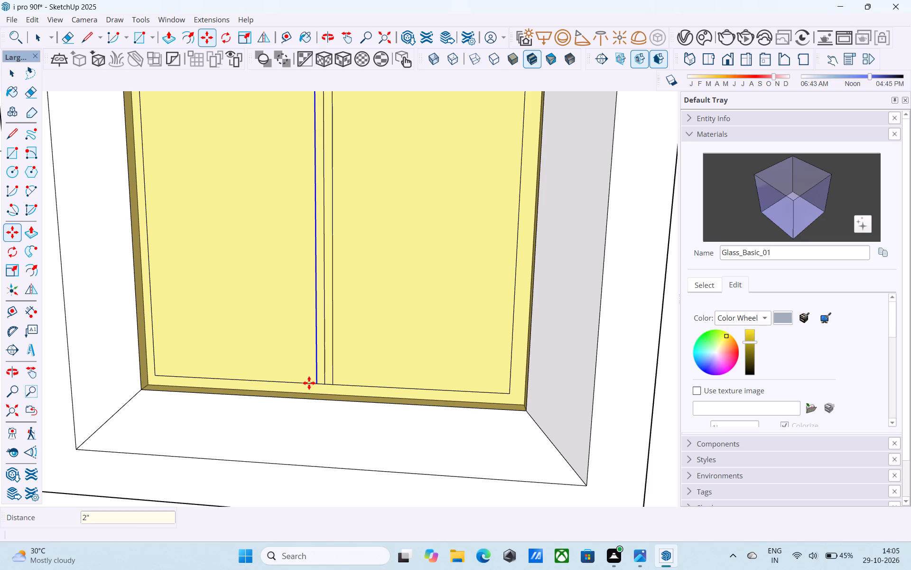
Erase the centre line segments between the mullion edges in the lower three panes of the yellow glass.
key(e)
click(326, 388)
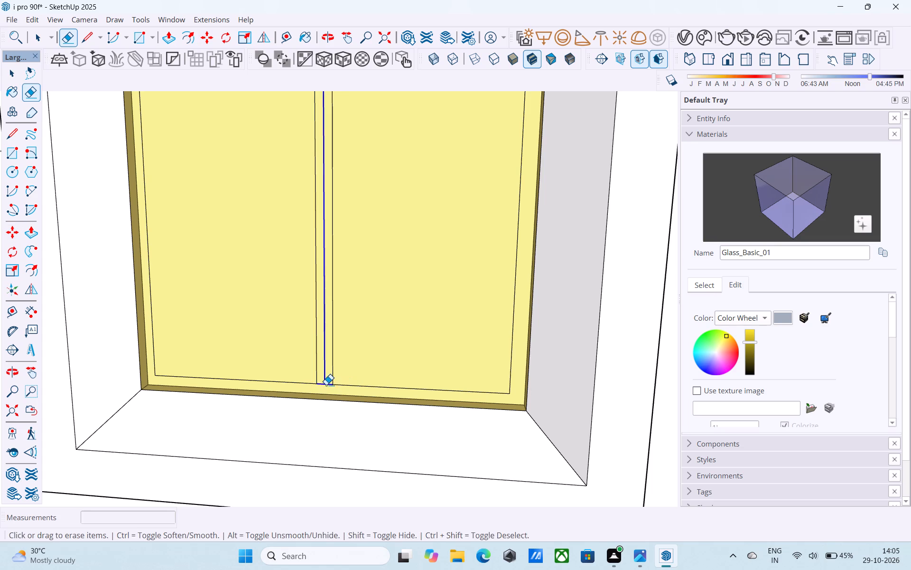
scroll(330, 432, down, 7)
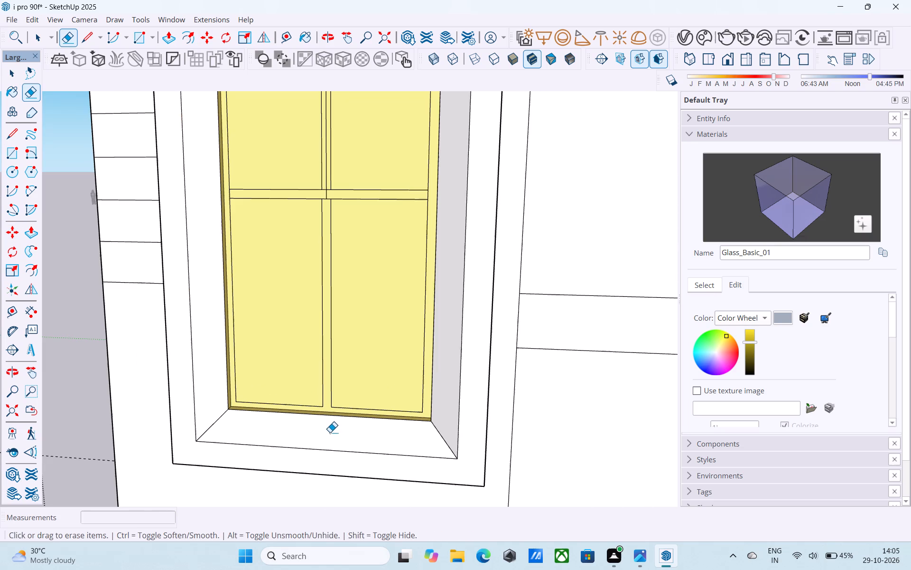
shift+middle_drag(364, 241, 375, 344)
scroll(325, 303, up, 12)
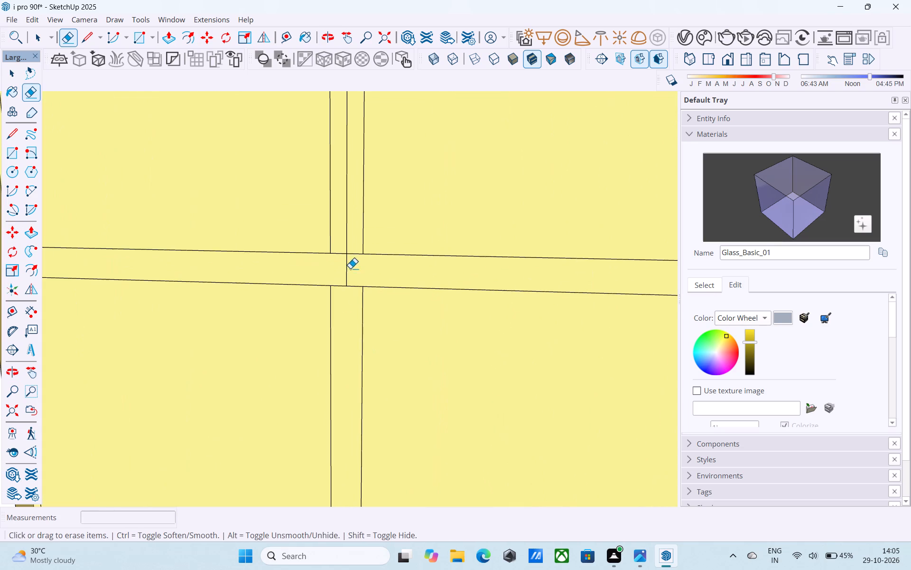
drag(349, 267, 340, 261)
click(346, 243)
scroll(353, 246, down, 8)
middle_drag(366, 310, 370, 414)
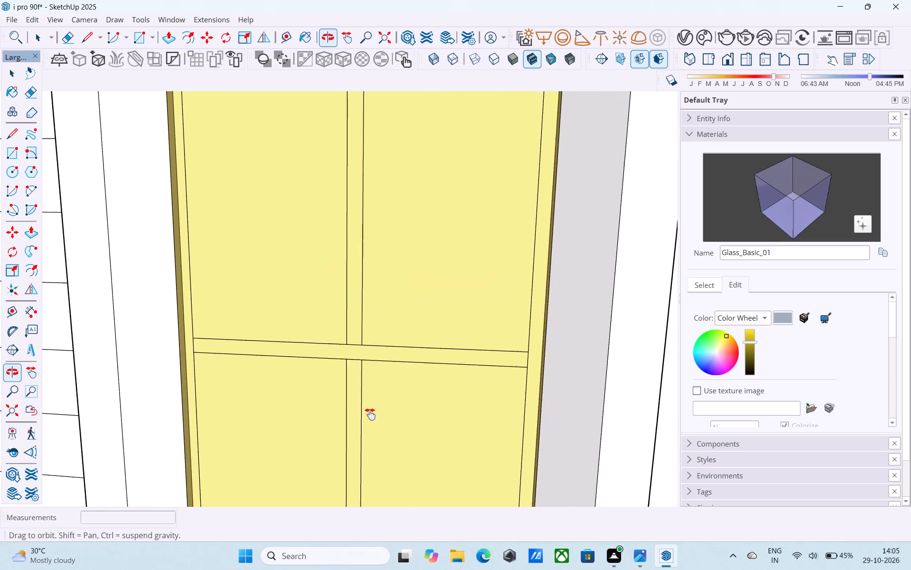
middle_drag(370, 414, 381, 456)
scroll(369, 397, down, 7)
middle_drag(375, 337, 380, 448)
scroll(387, 341, up, 14)
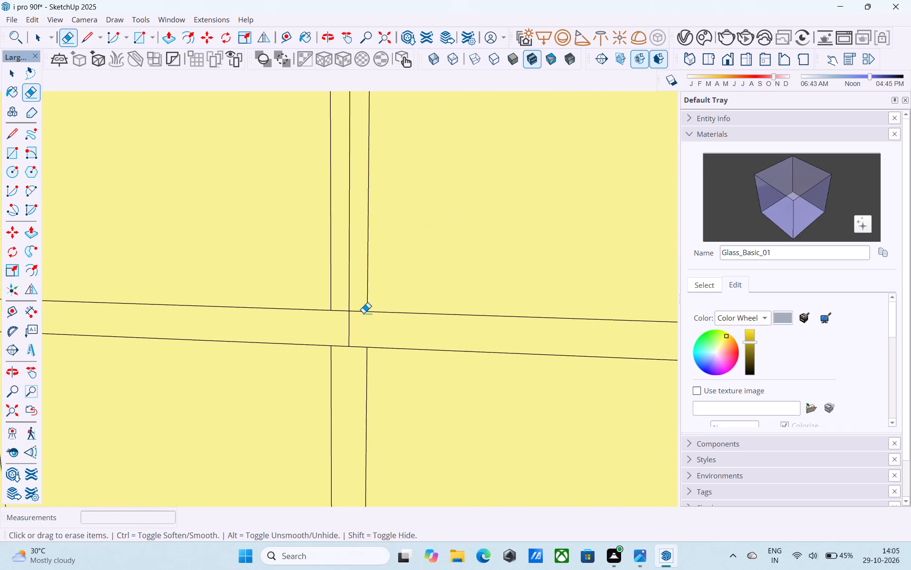
drag(356, 301, 346, 294)
Erase the remaining centre line segments between the mullion edges in the upper two panes of the yellow glass.
scroll(353, 289, down, 10)
shift+middle_drag(369, 338, 381, 477)
scroll(405, 264, down, 5)
shift+middle_drag(410, 276, 425, 419)
scroll(419, 313, up, 9)
drag(390, 302, 386, 298)
scroll(385, 296, down, 16)
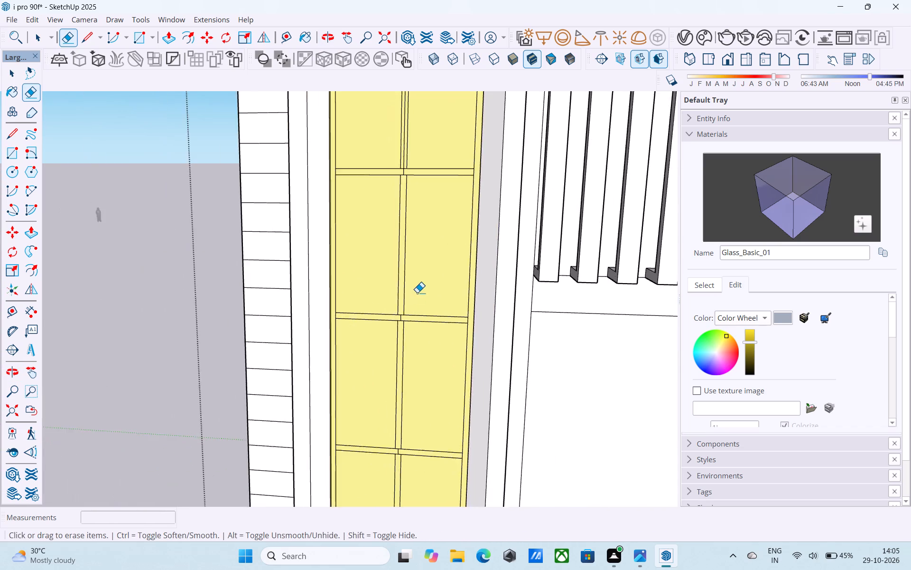
scroll(417, 293, down, 3)
shift+middle_drag(416, 293, 417, 431)
scroll(431, 340, up, 13)
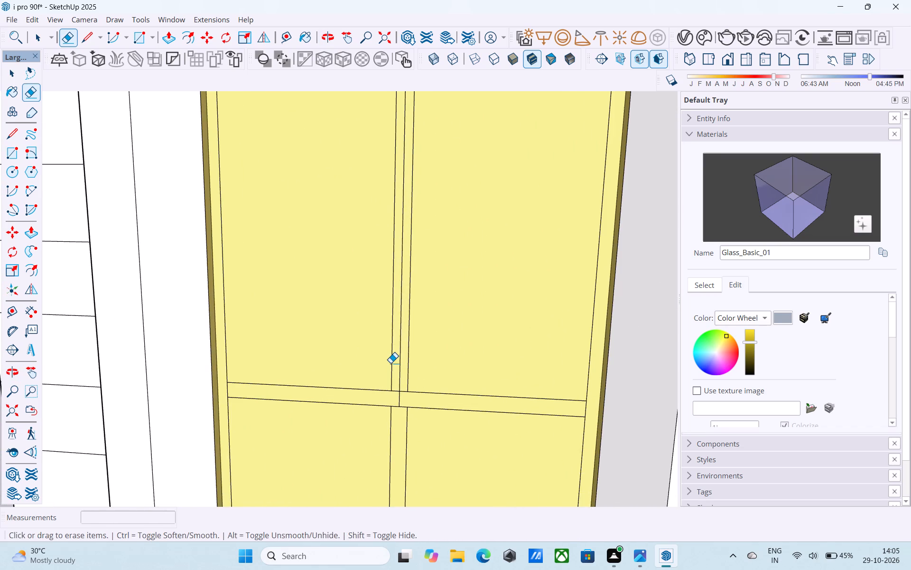
scroll(390, 363, up, 5)
drag(414, 357, 407, 352)
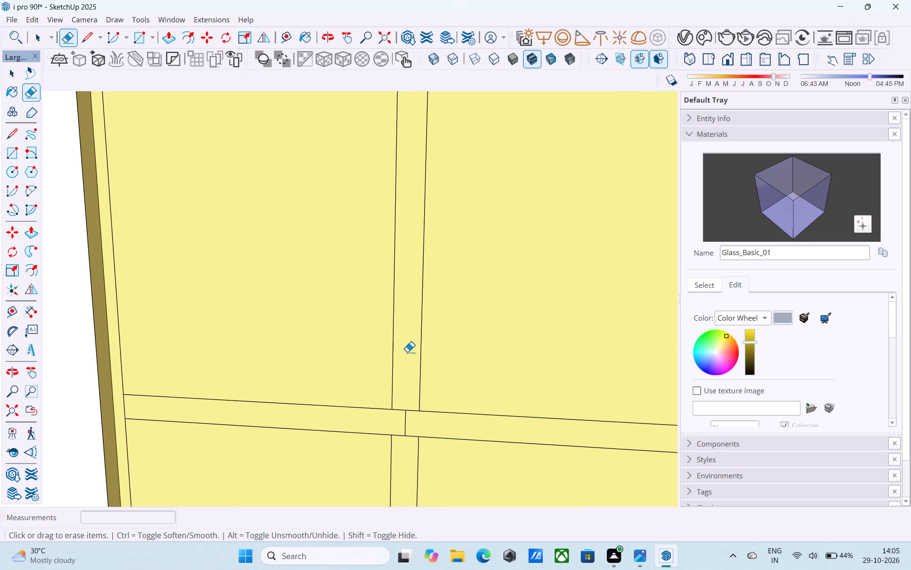
scroll(407, 352, down, 14)
middle_click(407, 352)
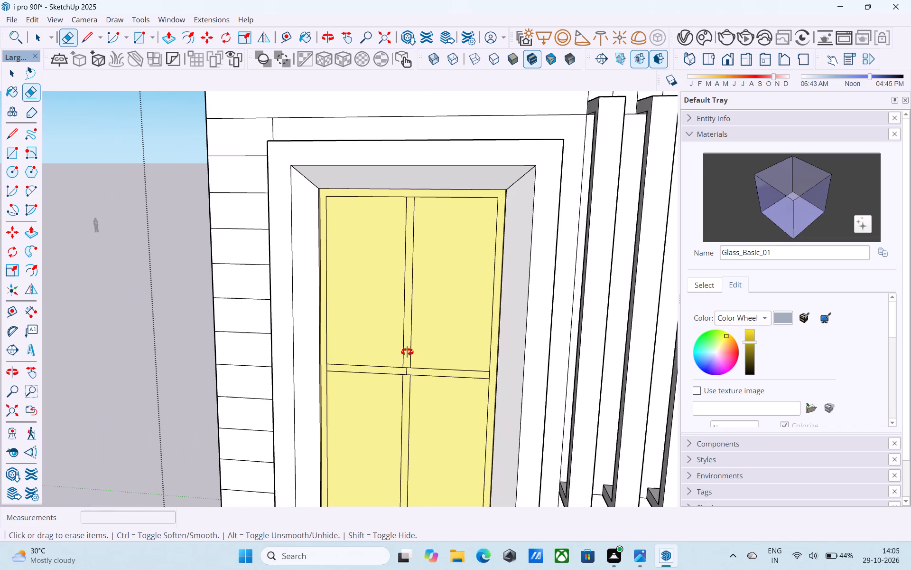
Save the model, purging unused items.
key(space)
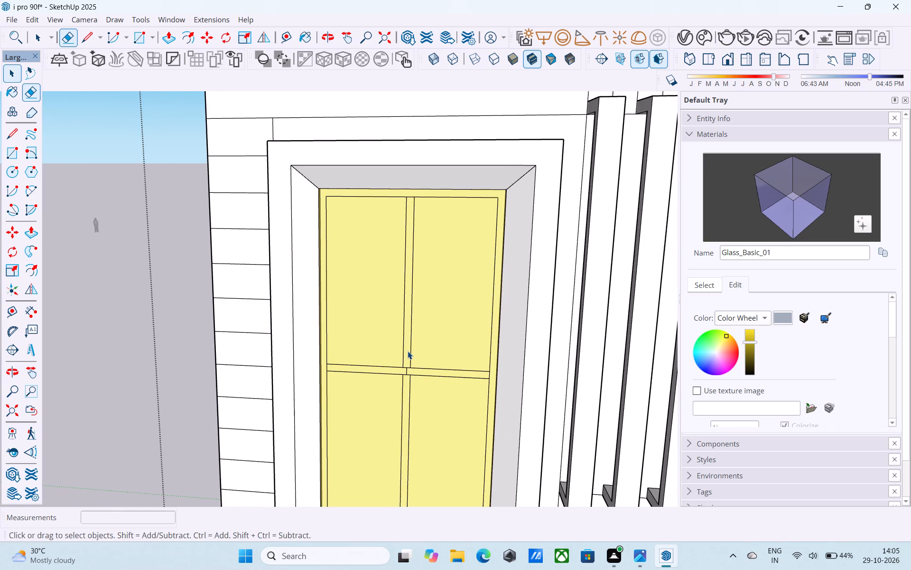
key(ctrl+s)
click(409, 358)
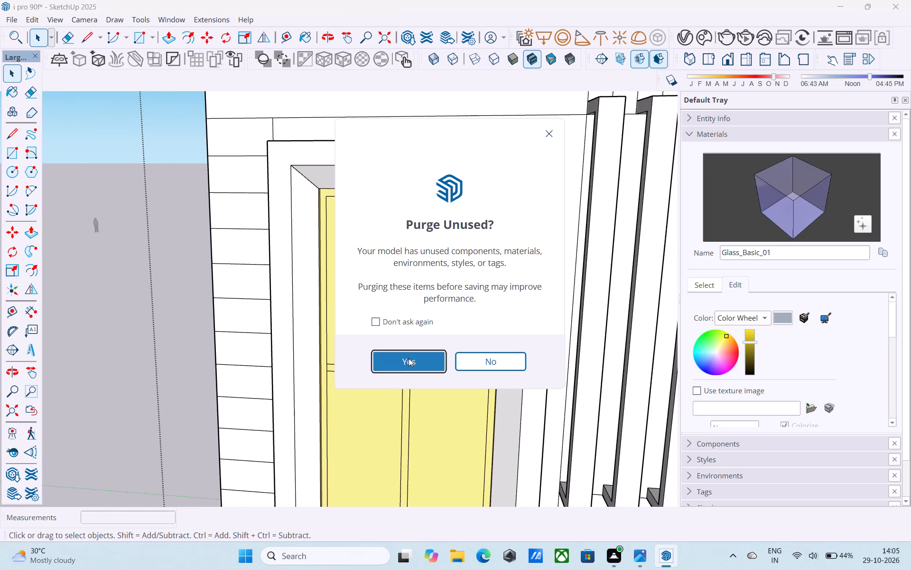
key(ctrl+s)
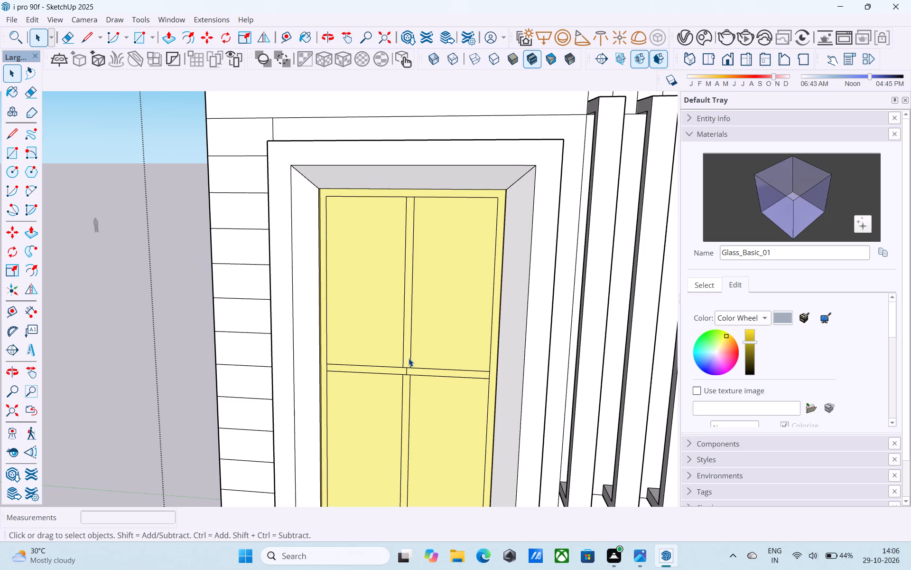
Examine the divided yellow glazing up close and the whole house's front and sides from several angles.
scroll(409, 358, down, 7)
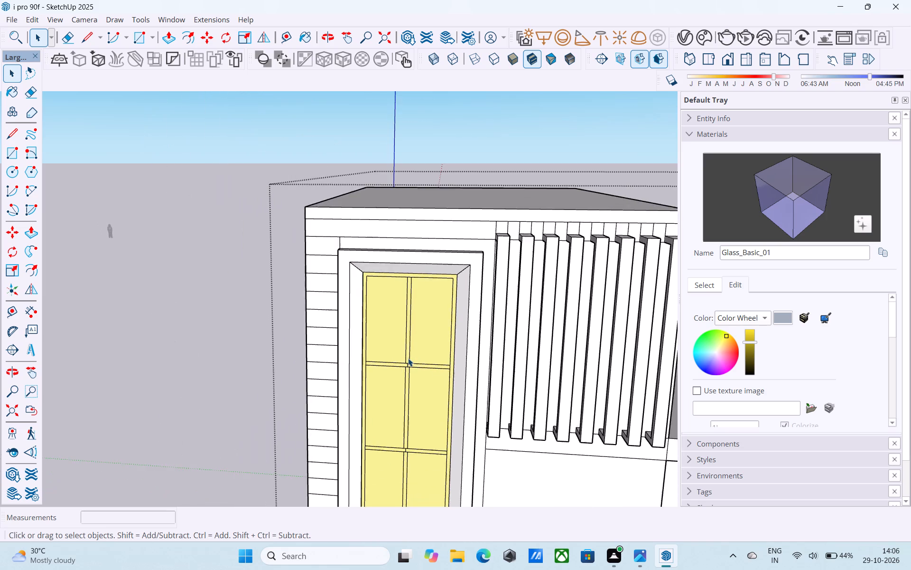
middle_drag(408, 358, 400, 346)
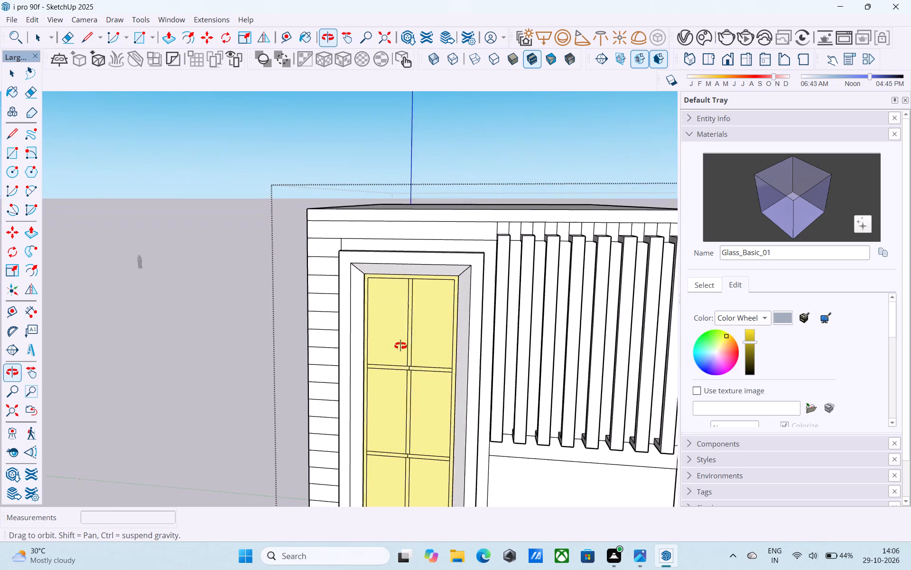
middle_drag(400, 346, 408, 348)
scroll(415, 359, up, 7)
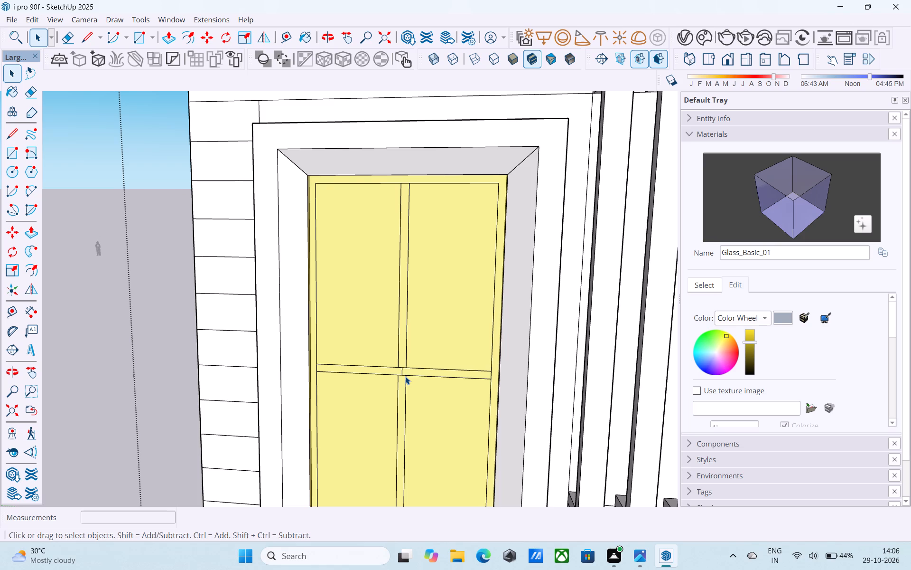
scroll(399, 376, down, 11)
scroll(358, 369, up, 1)
scroll(358, 369, down, 8)
middle_drag(351, 370, 370, 353)
click(304, 308)
scroll(303, 308, down, 6)
middle_drag(313, 333, 349, 332)
scroll(349, 332, up, 1)
middle_drag(400, 329, 430, 321)
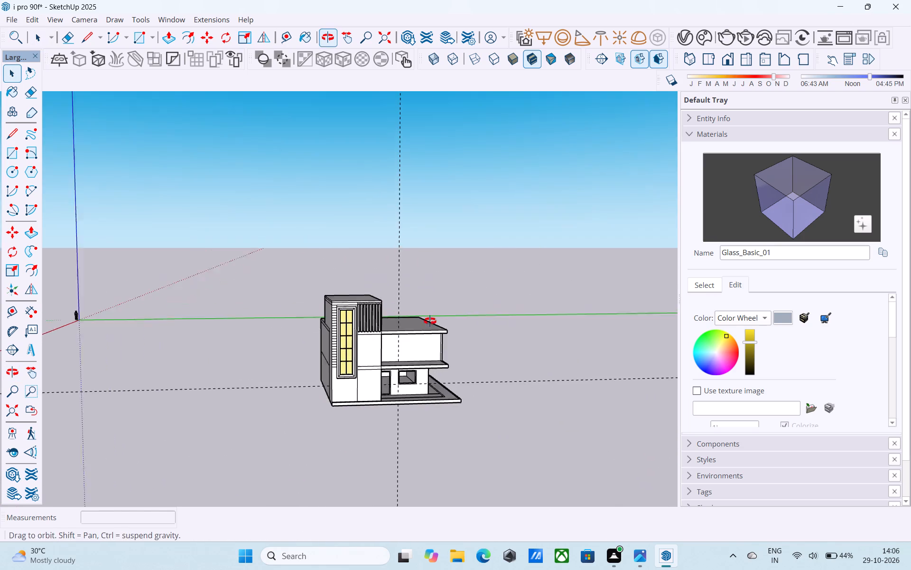
middle_drag(430, 321, 453, 310)
scroll(423, 328, down, 4)
middle_drag(423, 328, 430, 242)
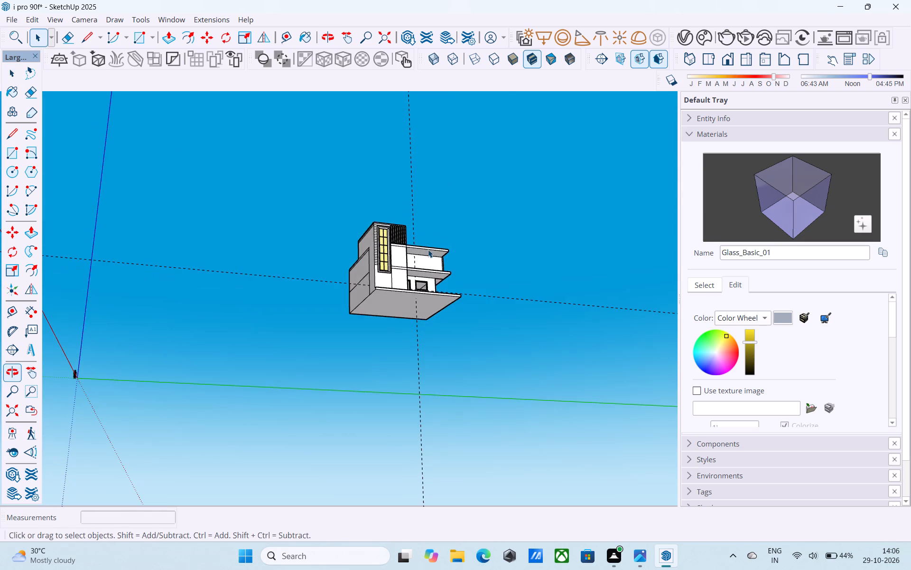
scroll(424, 301, up, 7)
middle_drag(363, 200, 381, 275)
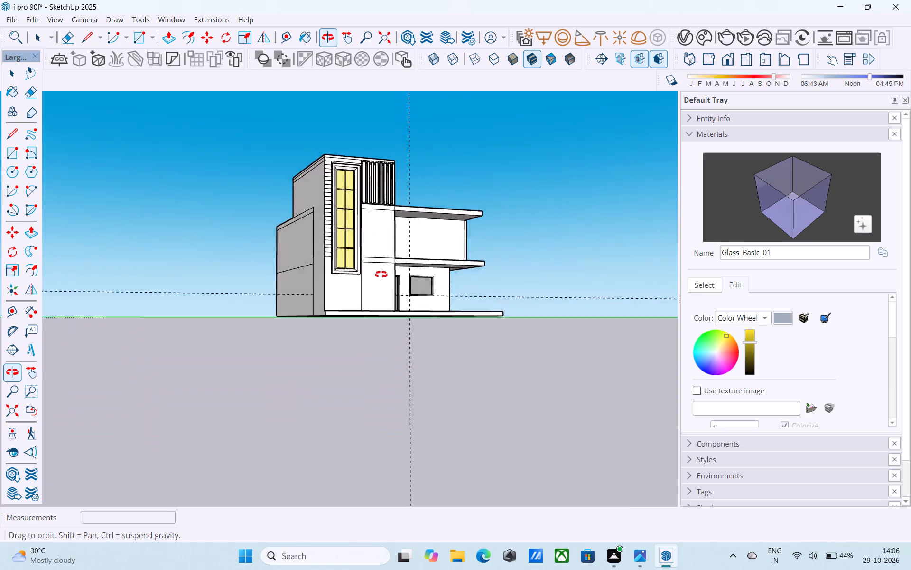
middle_drag(381, 275, 389, 292)
scroll(473, 291, down, 5)
middle_drag(475, 294, 412, 301)
scroll(352, 278, up, 6)
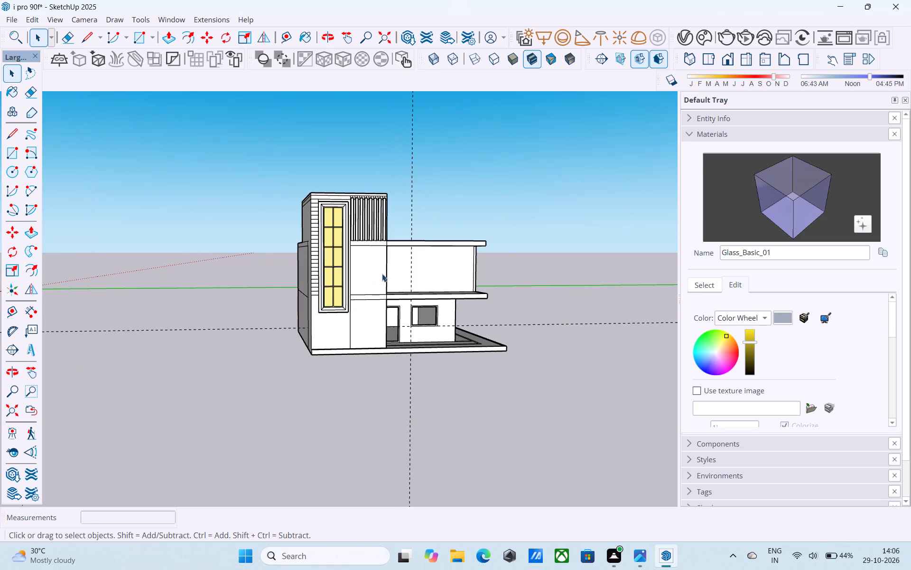
Open the house group and paint the tower wall below the vertical fins with Brick_20_1K from the Brick materials.
click(381, 274)
double_click(352, 262)
middle_drag(404, 248, 386, 250)
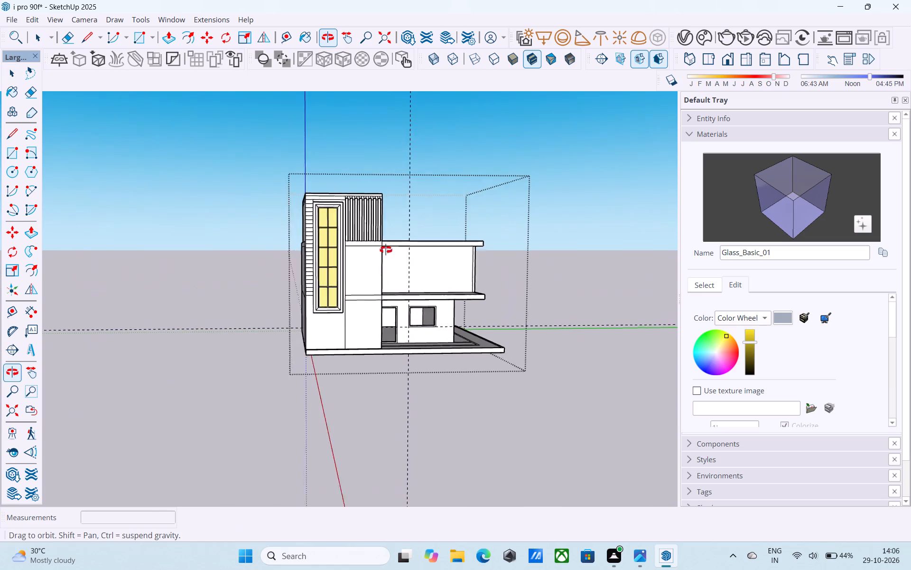
middle_drag(386, 250, 395, 275)
scroll(371, 282, up, 5)
scroll(371, 282, down, 1)
shift+middle_drag(370, 282, 403, 290)
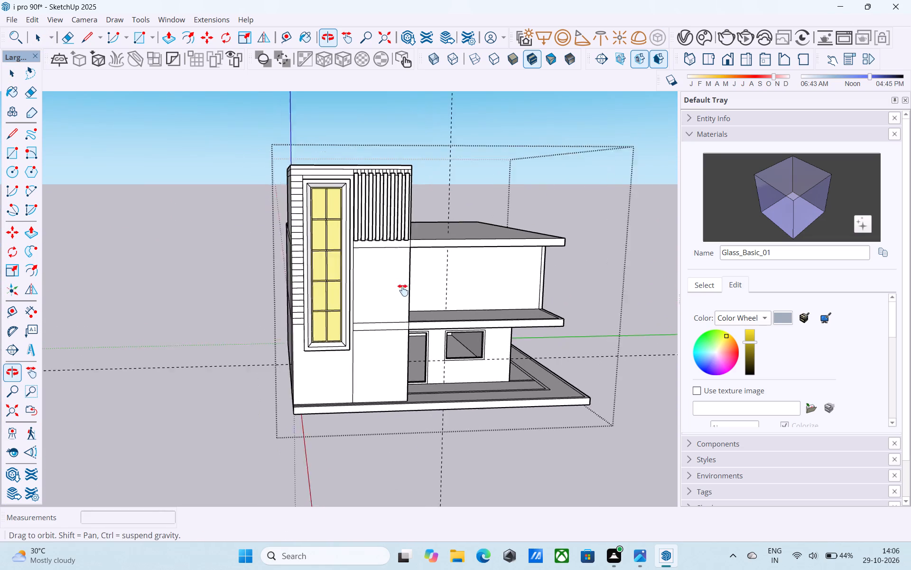
shift+middle_drag(403, 290, 340, 257)
shift+middle_drag(402, 271, 465, 319)
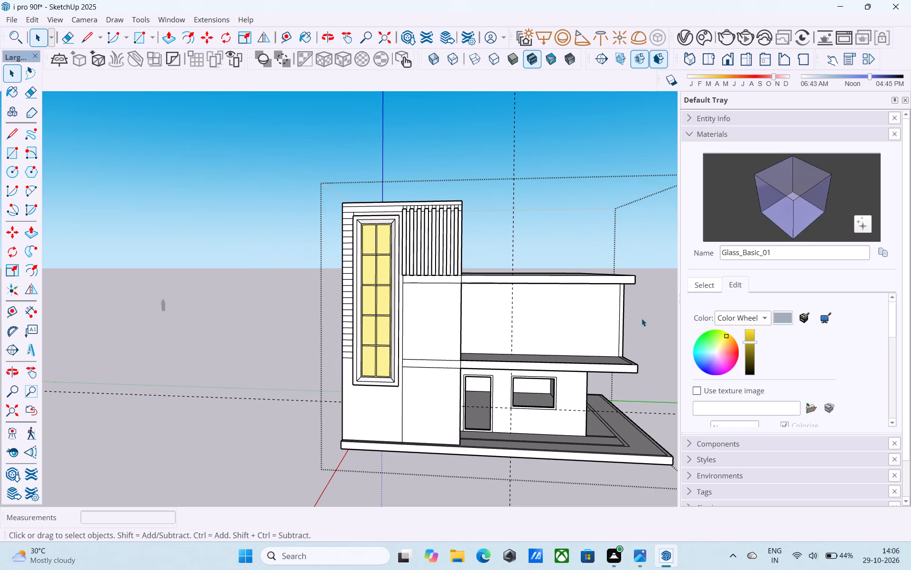
click(697, 286)
click(744, 299)
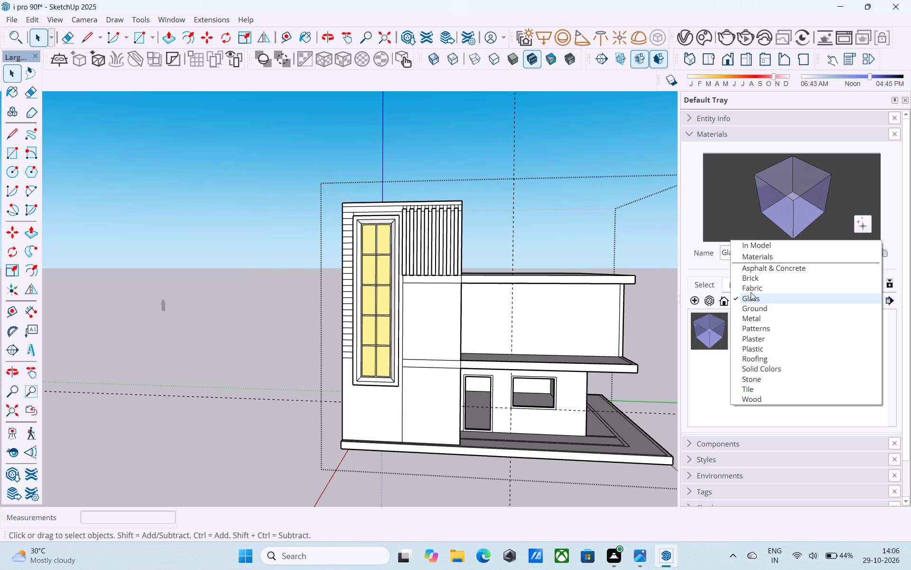
drag(753, 287, 753, 282)
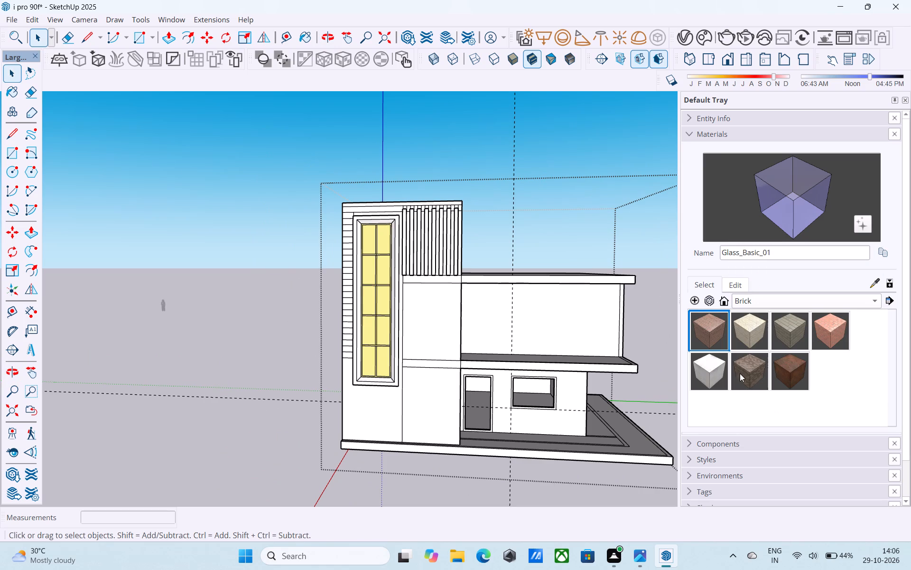
click(740, 373)
scroll(491, 306, up, 4)
click(428, 302)
Recolour the Brick_20_1K material to a muted grey with a slight mauve tint using the colour wheel.
scroll(422, 299, up, 5)
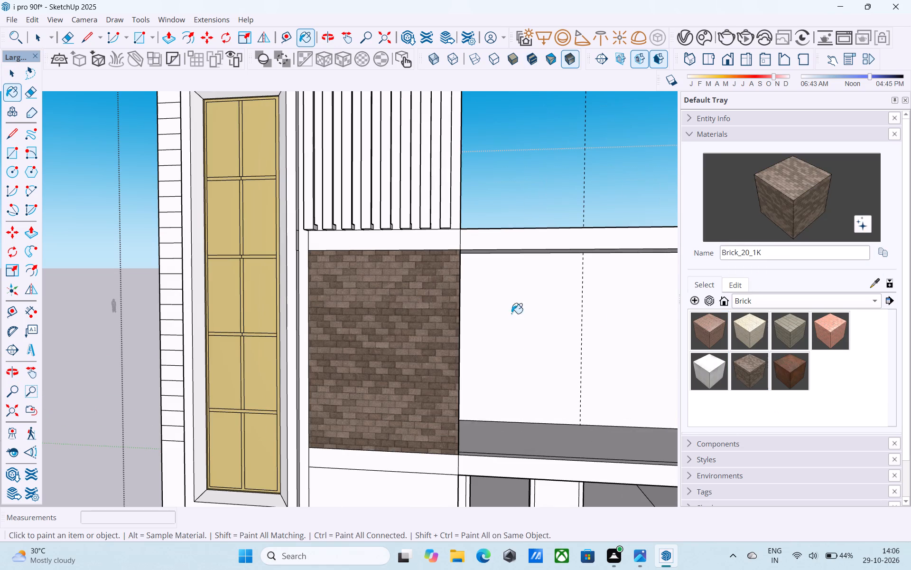
click(732, 285)
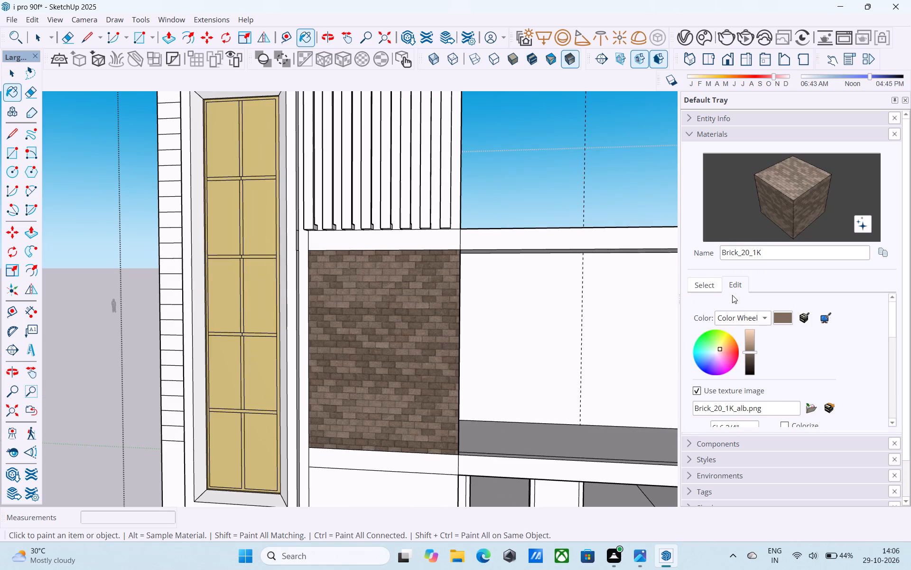
drag(720, 347, 719, 346)
drag(719, 346, 714, 359)
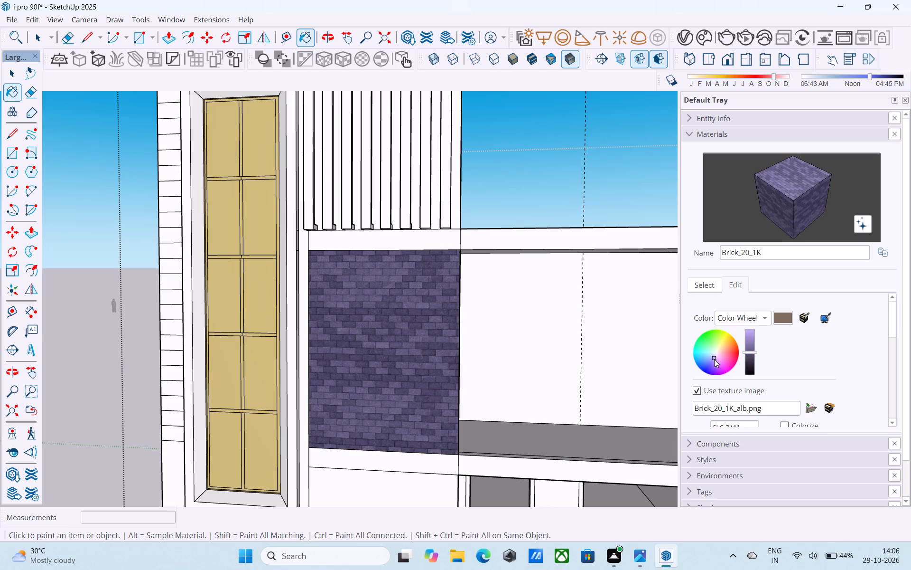
drag(714, 359, 715, 352)
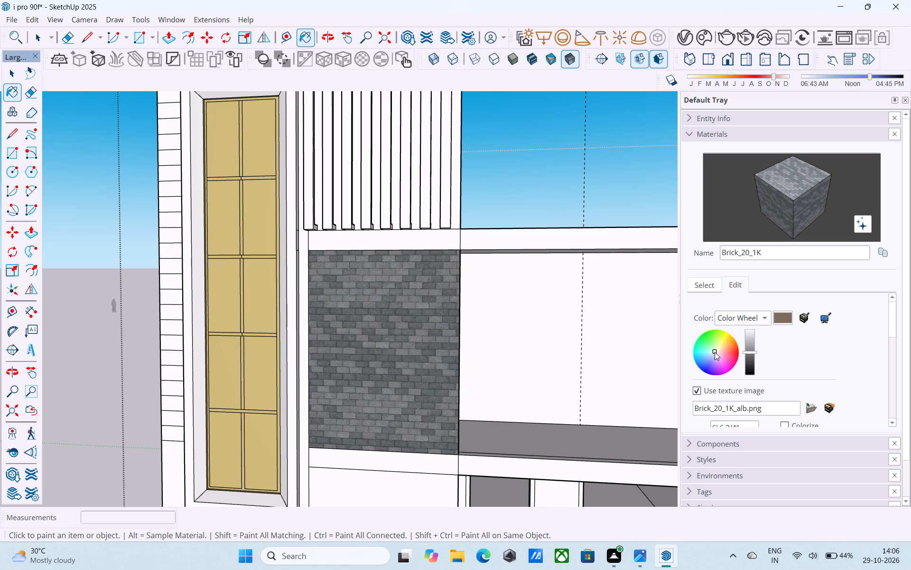
drag(715, 352, 715, 351)
middle_drag(425, 318, 495, 293)
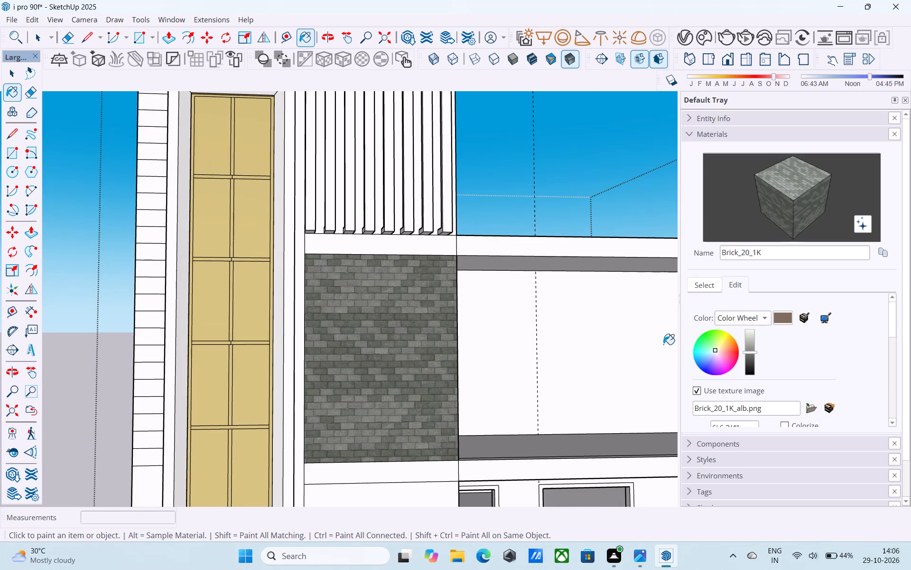
click(716, 352)
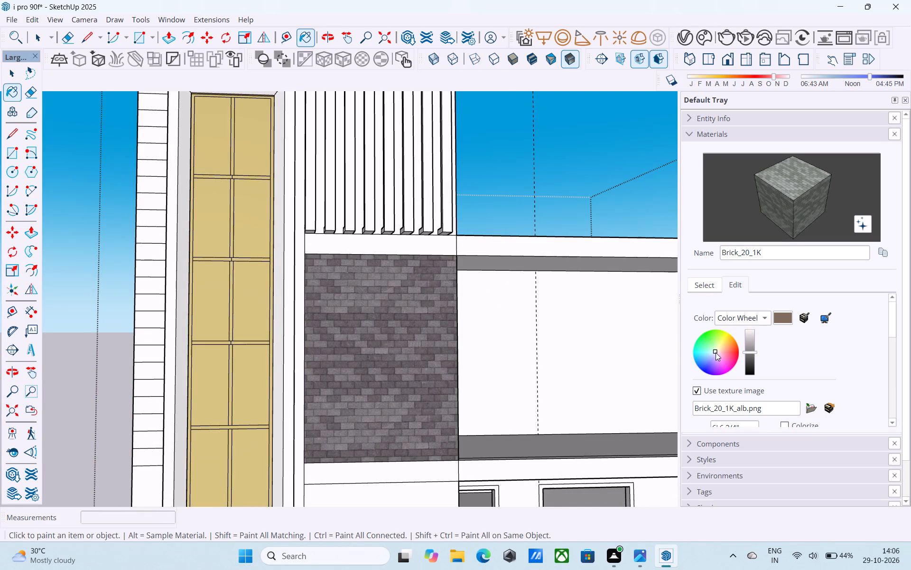
click(715, 349)
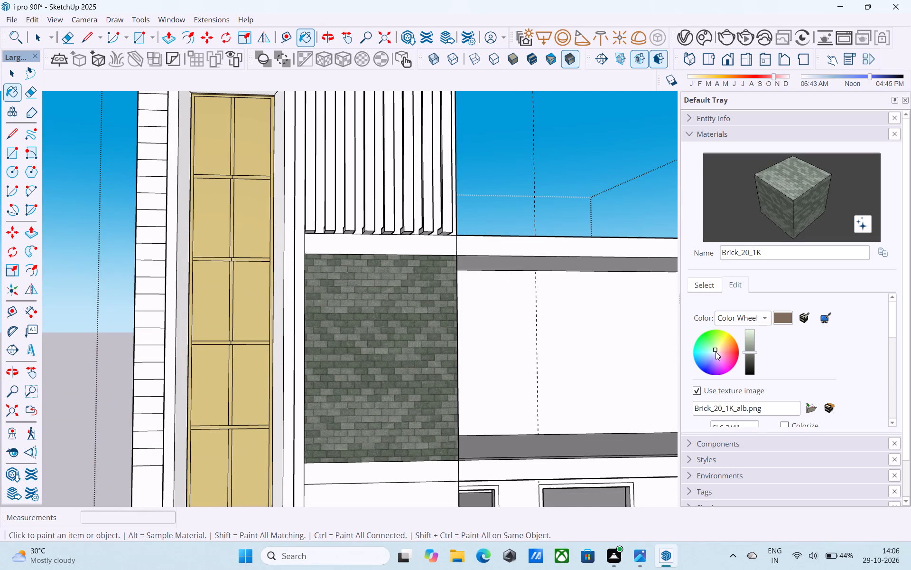
click(716, 352)
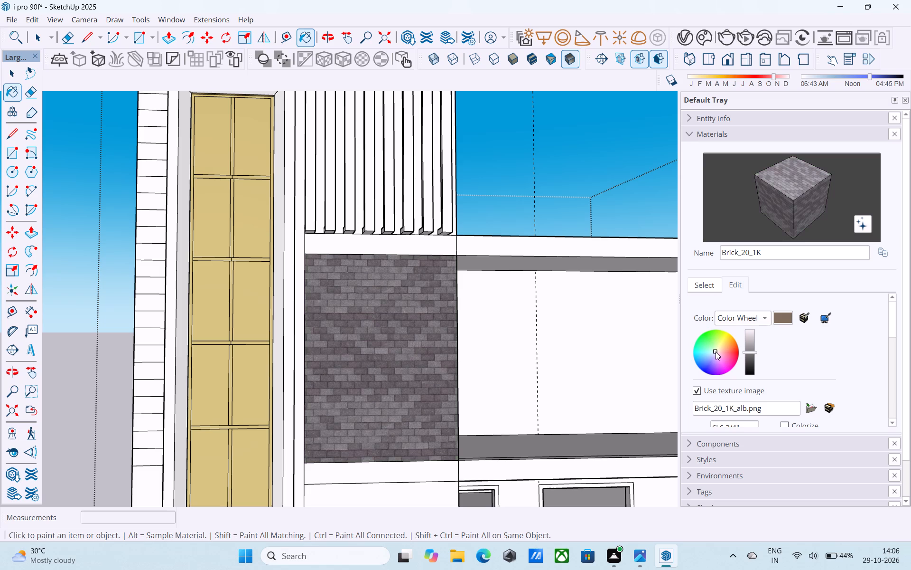
click(716, 351)
scroll(589, 344, down, 4)
middle_drag(586, 342, 574, 338)
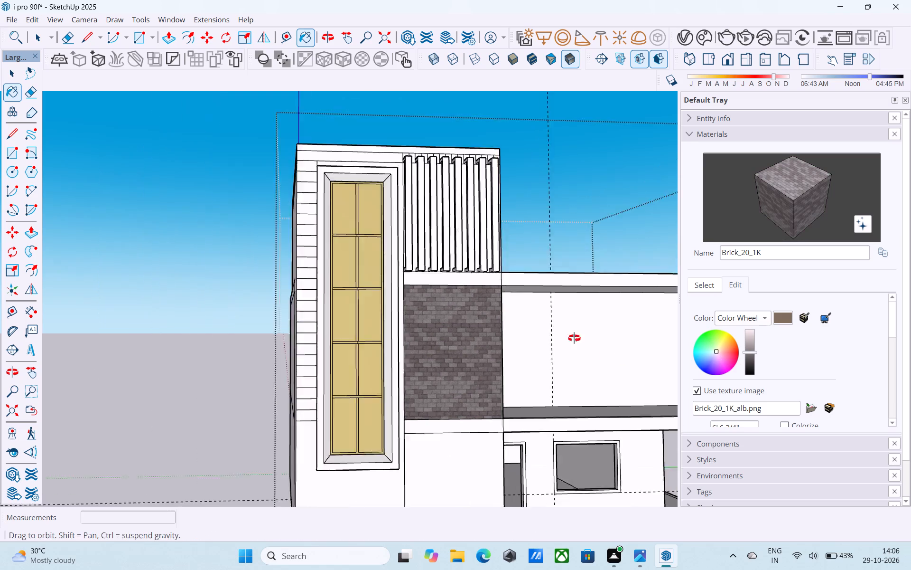
Erase the short vertical edge splitting the first-floor slab's front band below the brick wall's outer corner.
middle_drag(574, 338, 441, 338)
scroll(445, 336, down, 9)
middle_drag(445, 340, 519, 353)
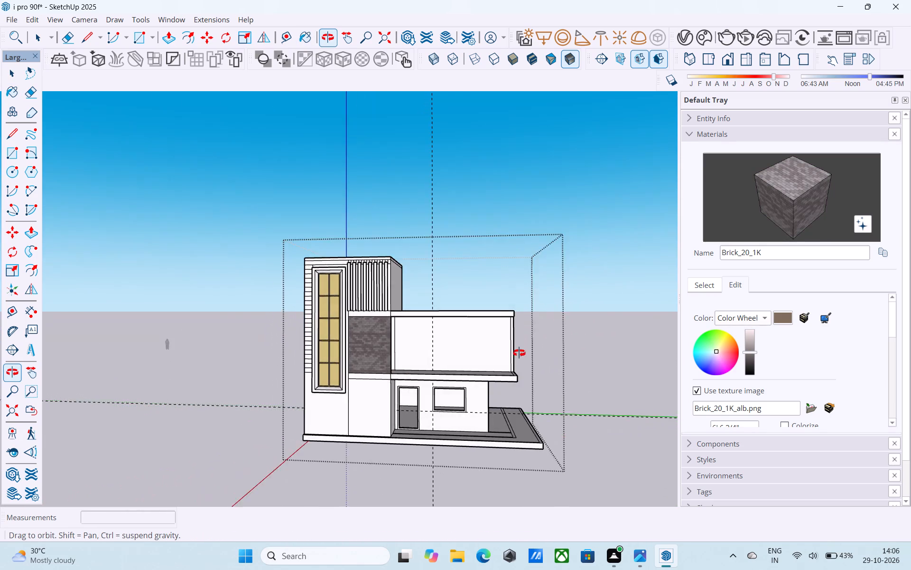
middle_drag(519, 353, 542, 360)
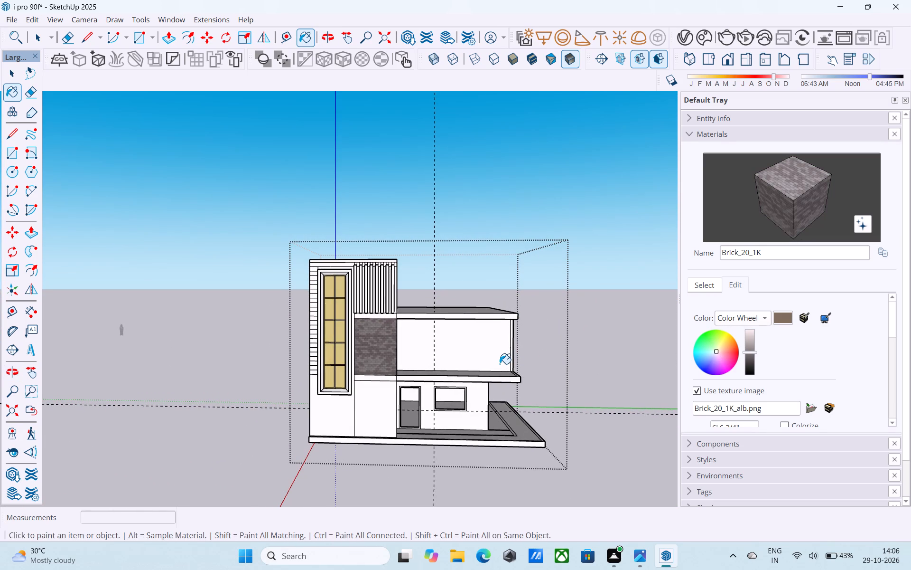
middle_drag(450, 375, 466, 374)
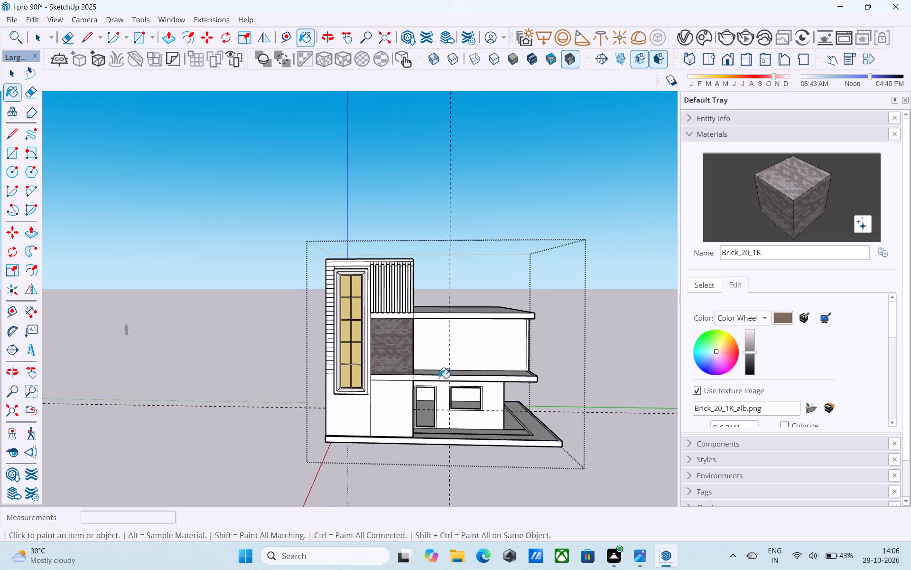
scroll(439, 378, up, 6)
key(space)
scroll(387, 378, up, 10)
key(e)
drag(398, 375, 390, 376)
Offset the outline of the first-floor slab's front band inward by 3".
key(space)
click(385, 377)
key(f)
click(385, 377)
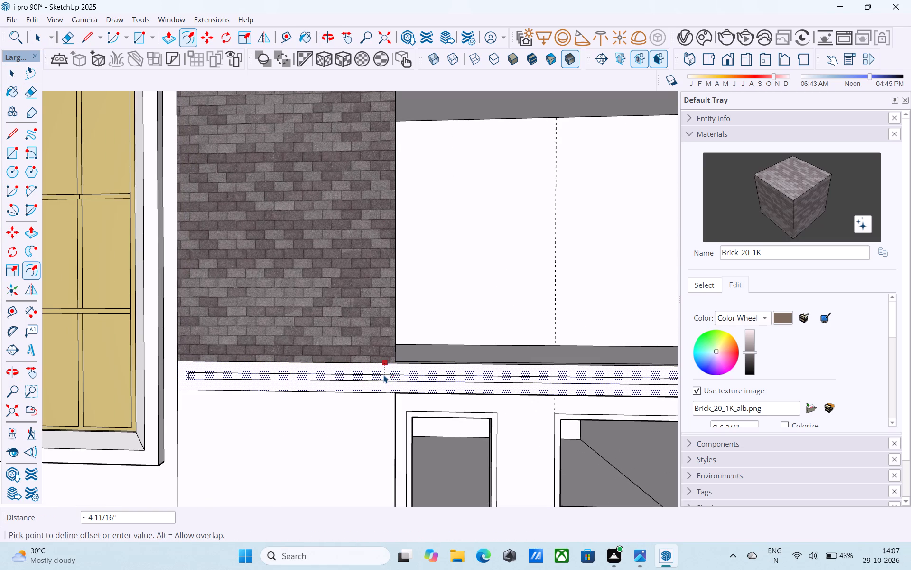
text(2")
key(Return)
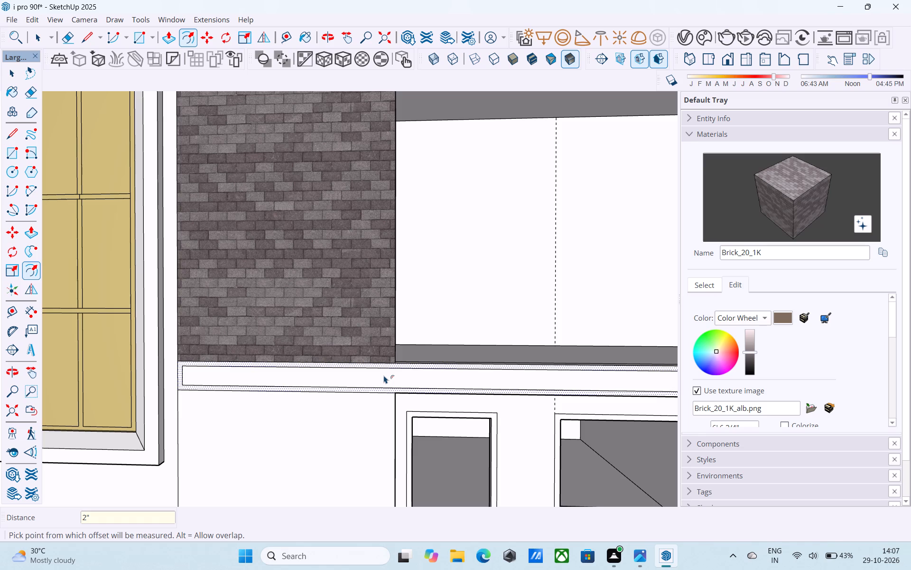
text(3")
key(Return)
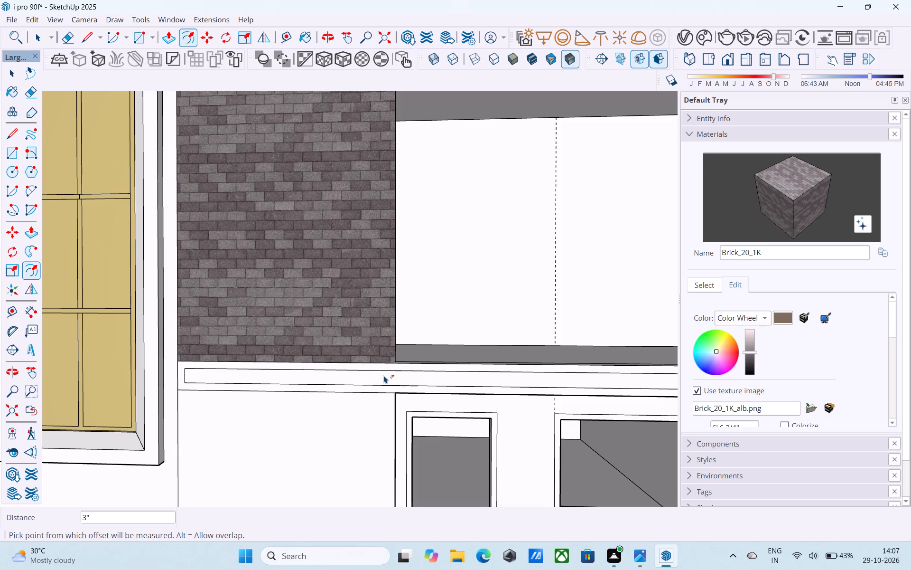
Draw two 3" lines extending the inset outline's corners to the band's tower end.
key(l)
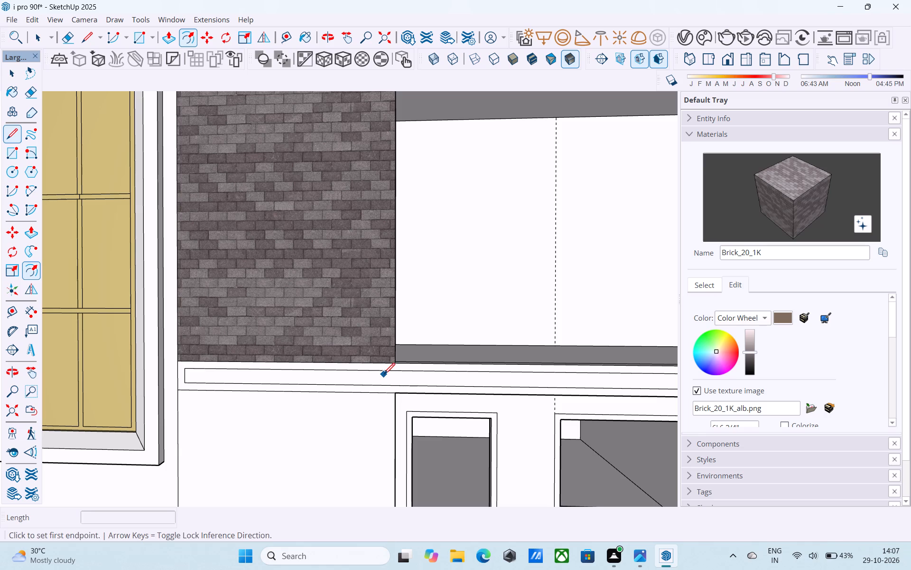
scroll(184, 366, up, 7)
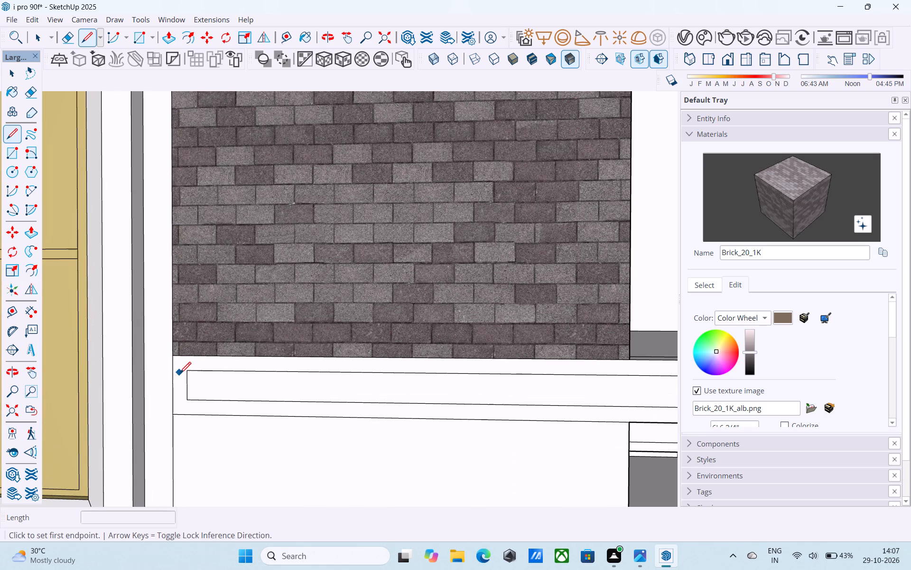
click(189, 371)
click(174, 371)
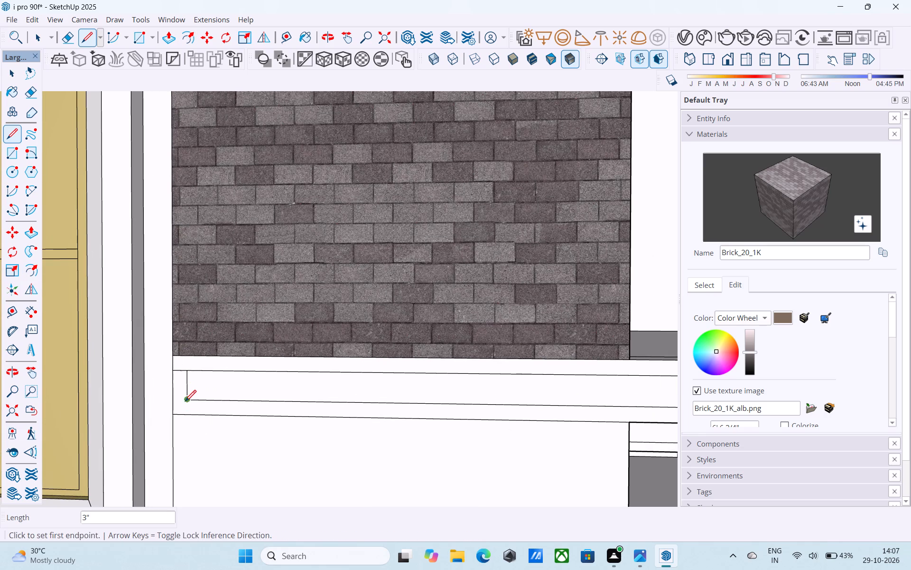
click(185, 400)
click(177, 397)
Draw two 3" lines extending the inset outline's corners to the band's far end, away from the tower.
scroll(98, 429, down, 5)
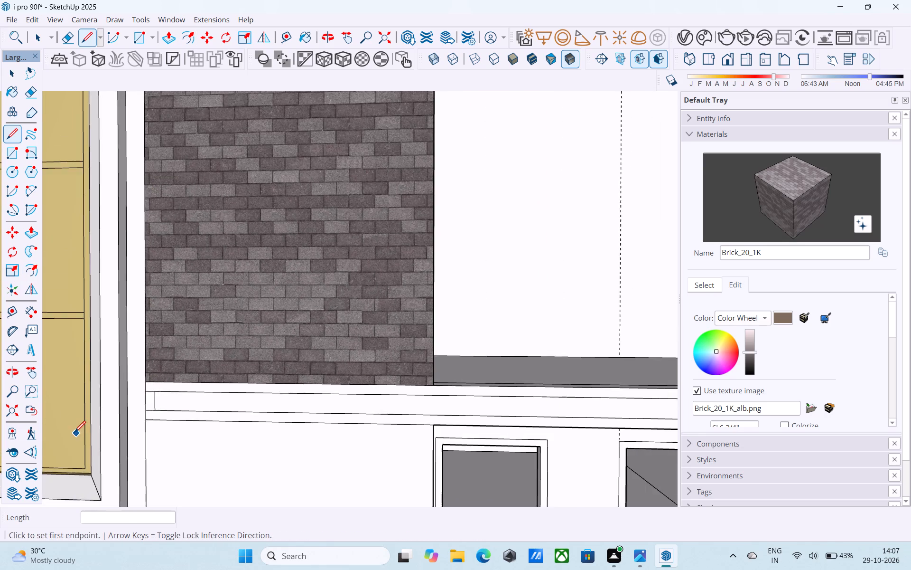
scroll(74, 433, down, 13)
middle_drag(196, 448, 192, 445)
scroll(380, 425, up, 11)
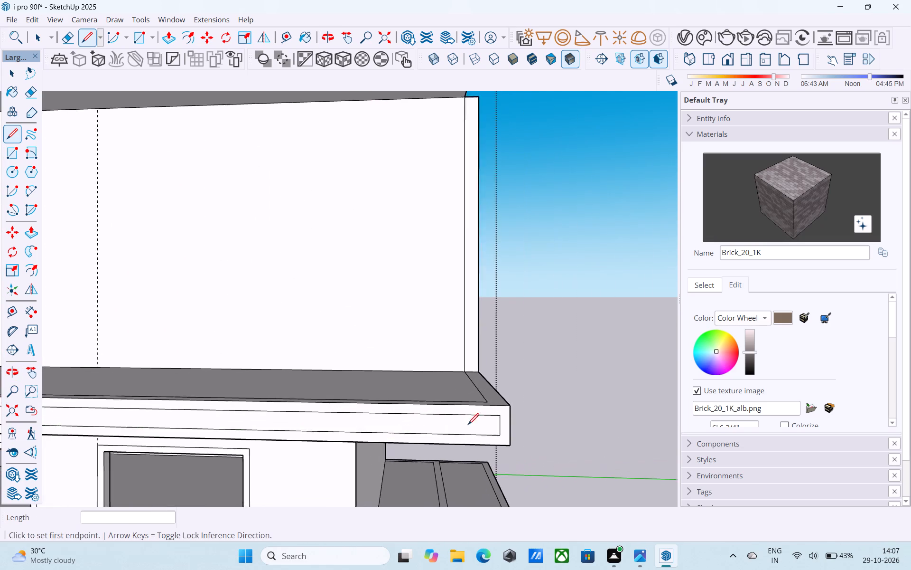
scroll(468, 426, up, 6)
click(517, 409)
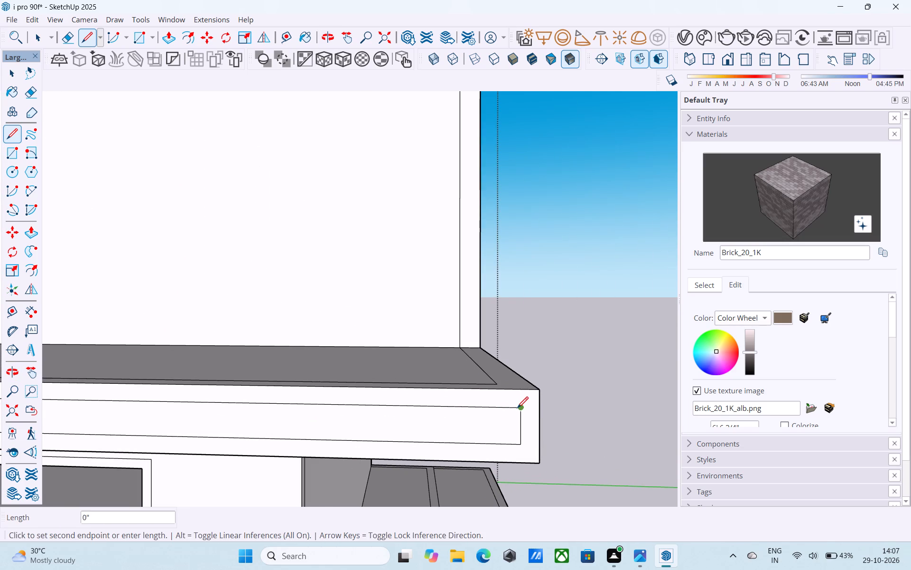
click(539, 407)
click(522, 441)
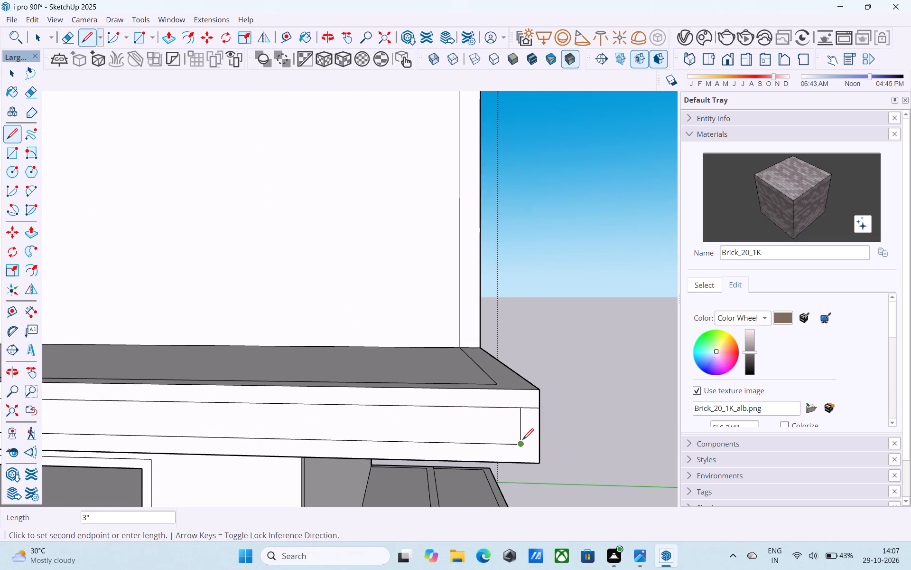
click(539, 445)
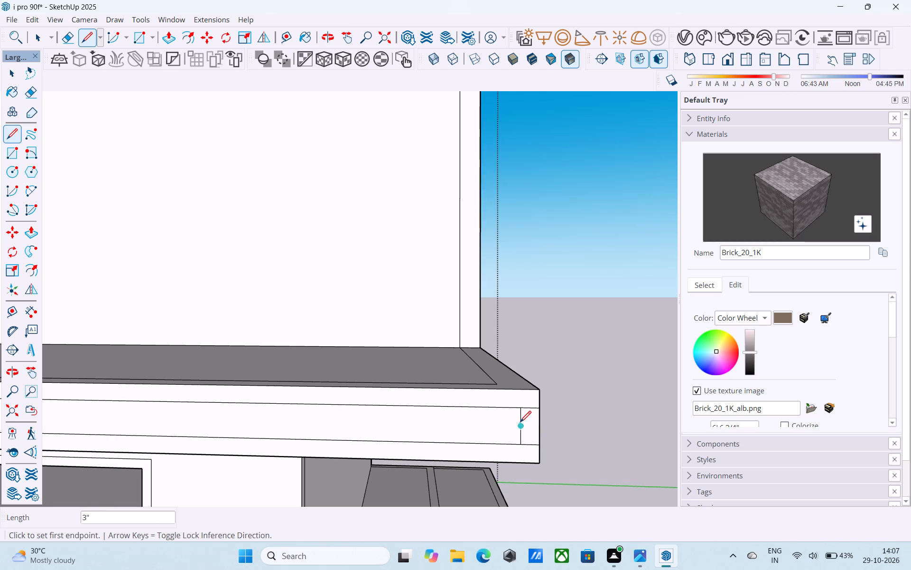
Erase the inset outline's short vertical edge at each end so the band splits into continuous horizontal strips.
key(e)
click(520, 423)
scroll(521, 424, down, 6)
scroll(559, 447, down, 12)
scroll(258, 443, up, 11)
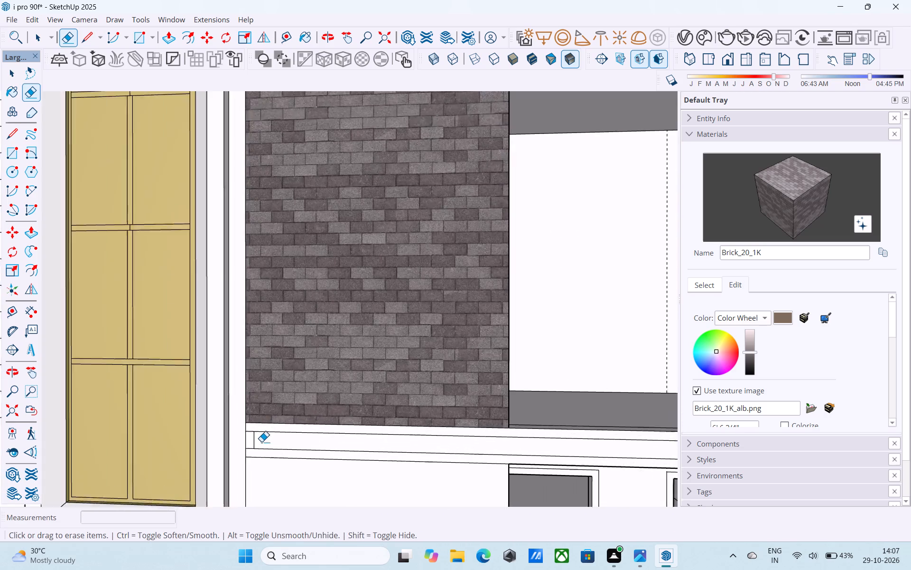
scroll(261, 442, up, 6)
click(250, 437)
Push the upper strip of the first-floor slab's front band back 2".
scroll(195, 470, down, 9)
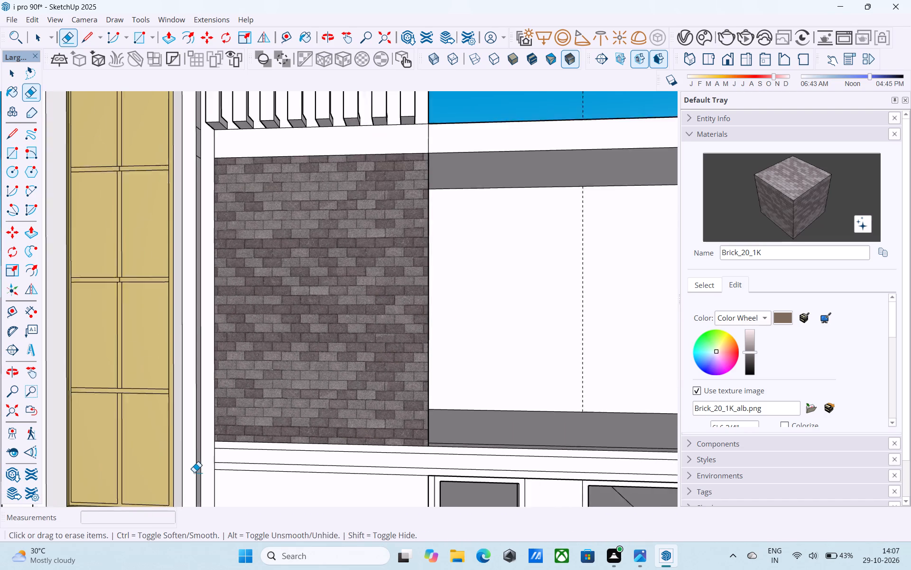
scroll(194, 472, down, 2)
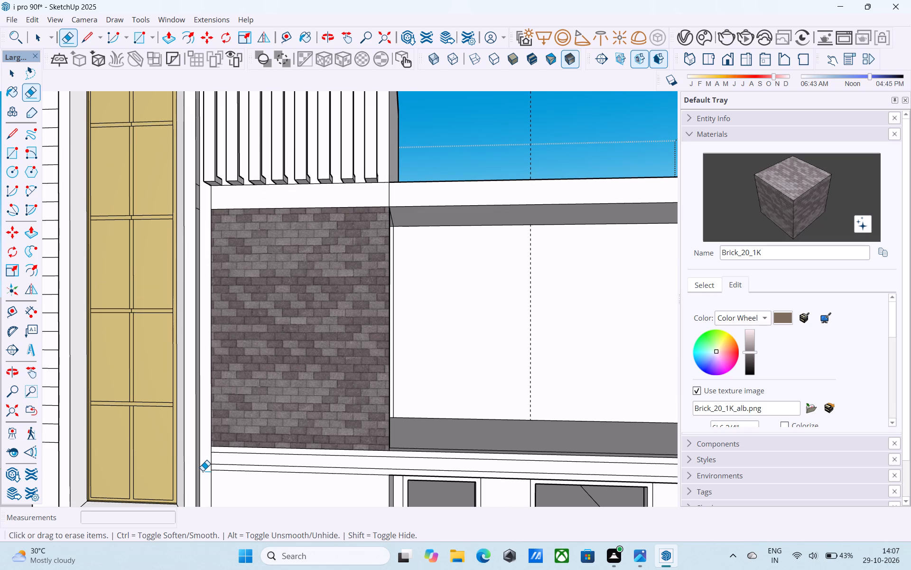
scroll(227, 473, down, 5)
middle_drag(279, 475, 270, 468)
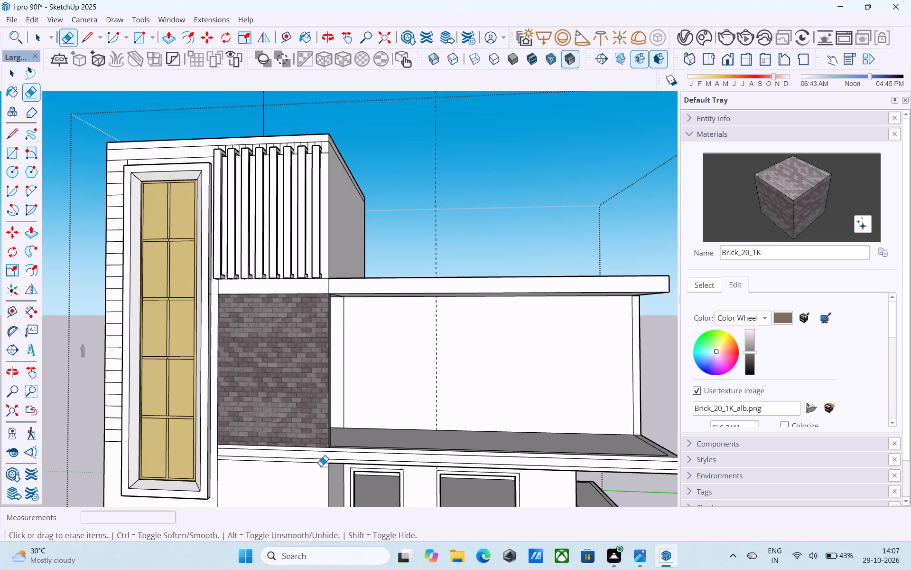
scroll(321, 466, up, 5)
scroll(321, 466, down, 5)
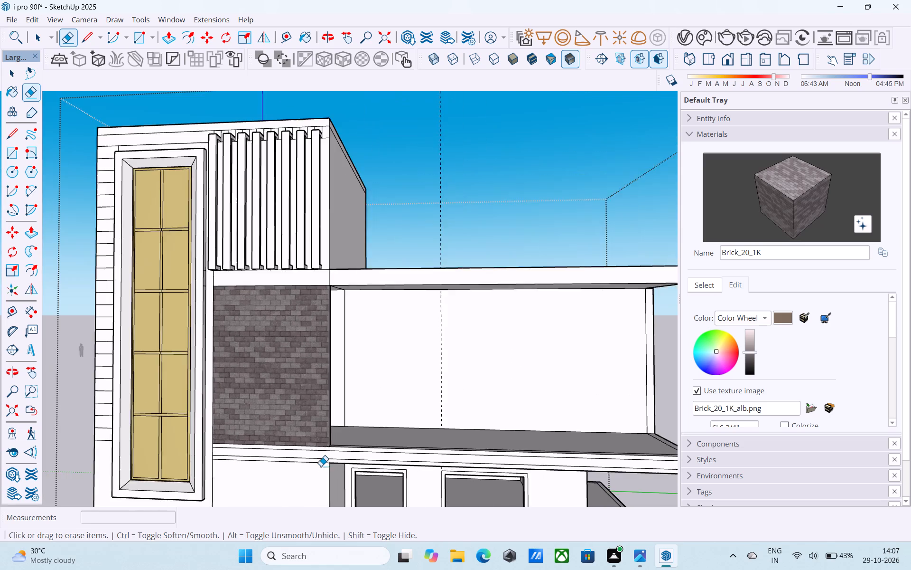
middle_drag(321, 466, 226, 454)
key(space)
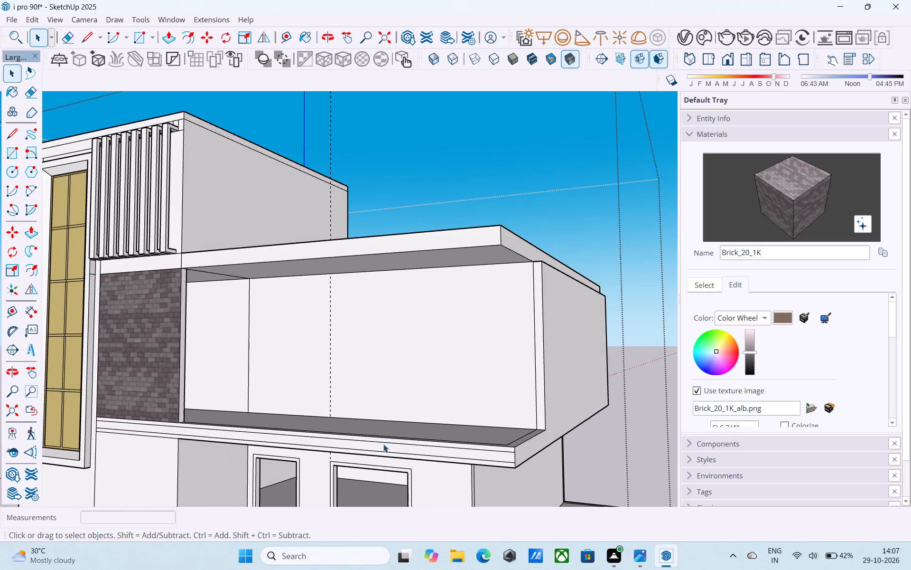
scroll(493, 454, up, 4)
click(504, 445)
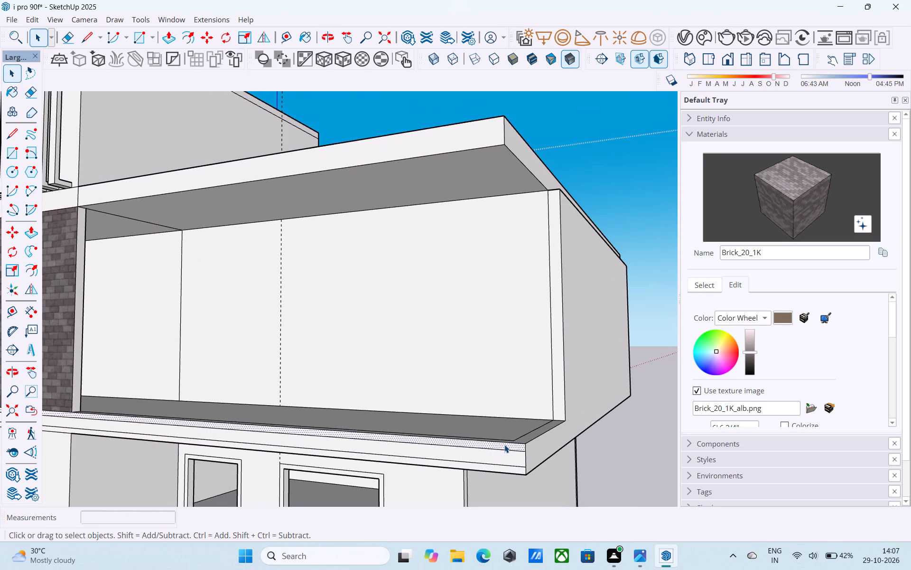
scroll(504, 445, up, 2)
key(p)
click(504, 445)
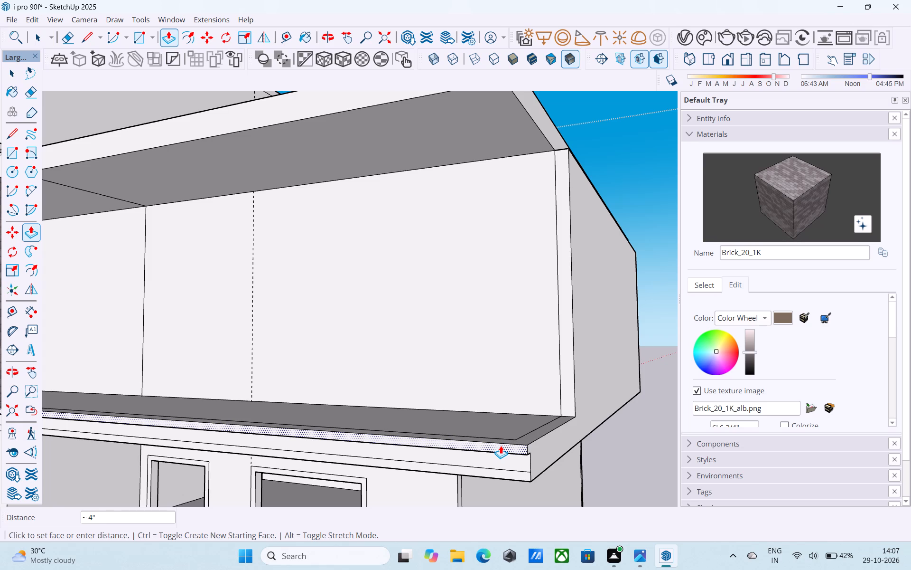
text(2")
key(Return)
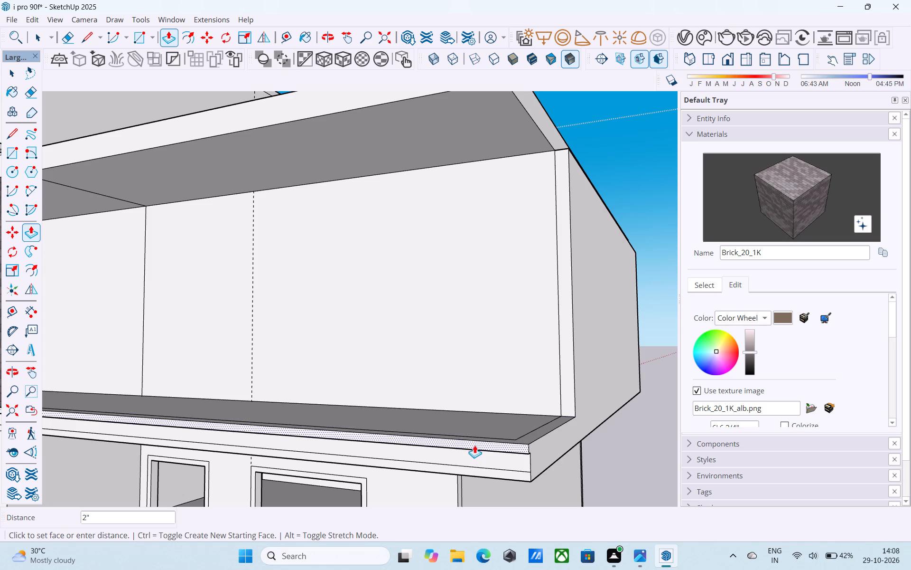
Repeat the 2" push on the lower strip of the slab's front band.
scroll(474, 444, down, 4)
middle_drag(468, 438, 461, 429)
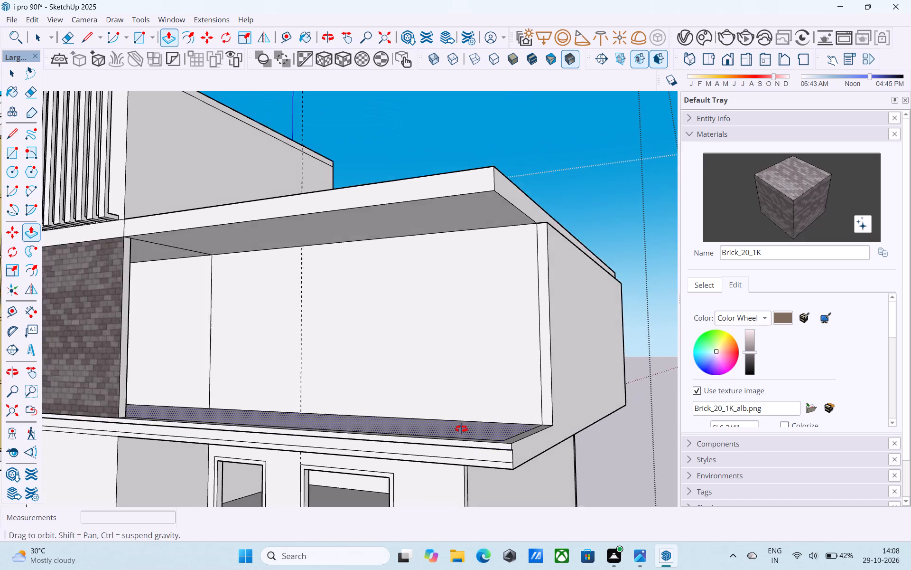
middle_drag(461, 429, 490, 407)
scroll(486, 460, up, 8)
double_click(486, 460)
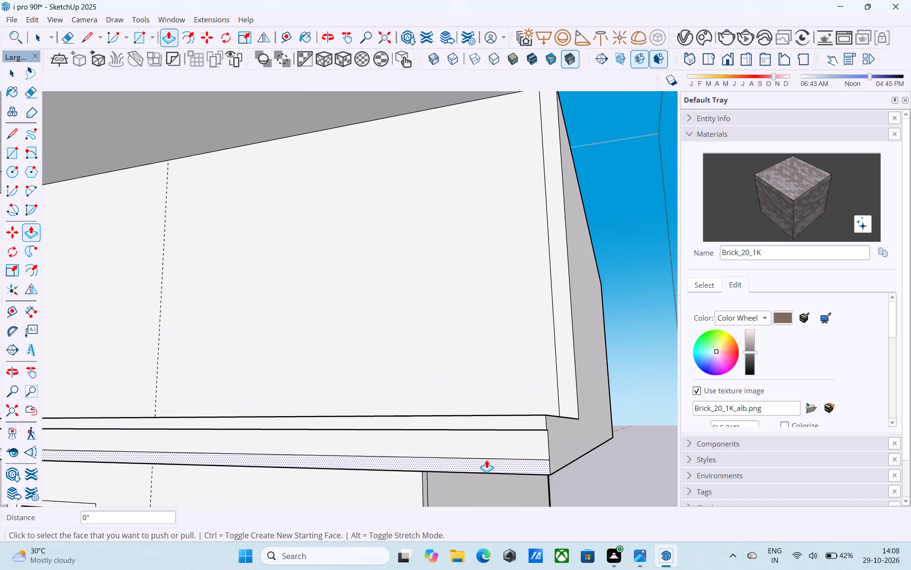
Examine the stepped slab edge and the house's front and side from above and below.
scroll(486, 460, down, 4)
middle_drag(485, 460, 350, 467)
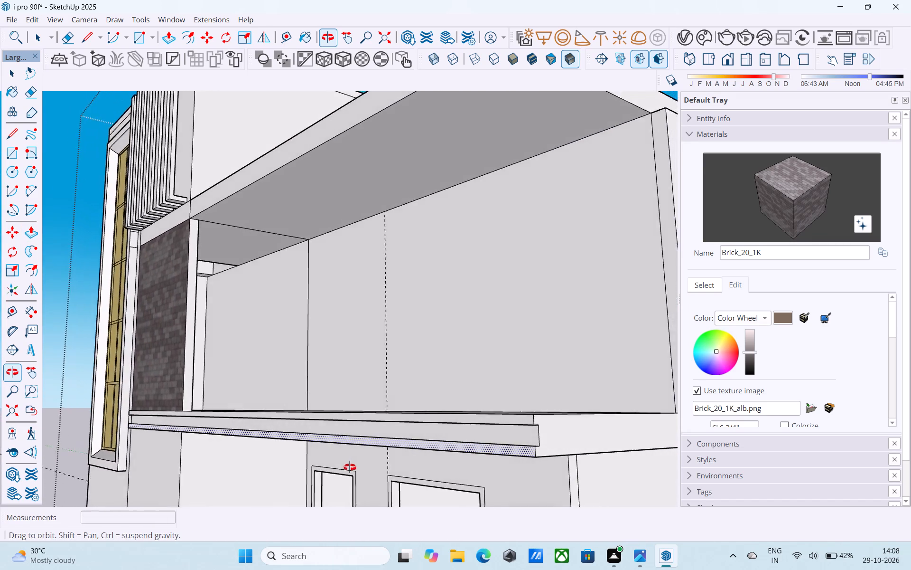
middle_drag(350, 467, 303, 487)
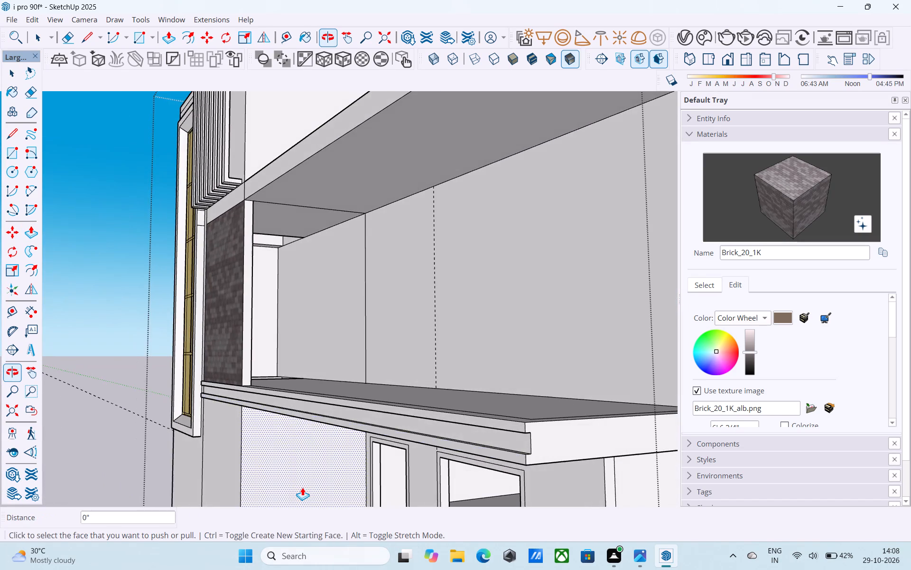
scroll(297, 484, down, 7)
scroll(386, 482, down, 4)
middle_drag(386, 481, 556, 437)
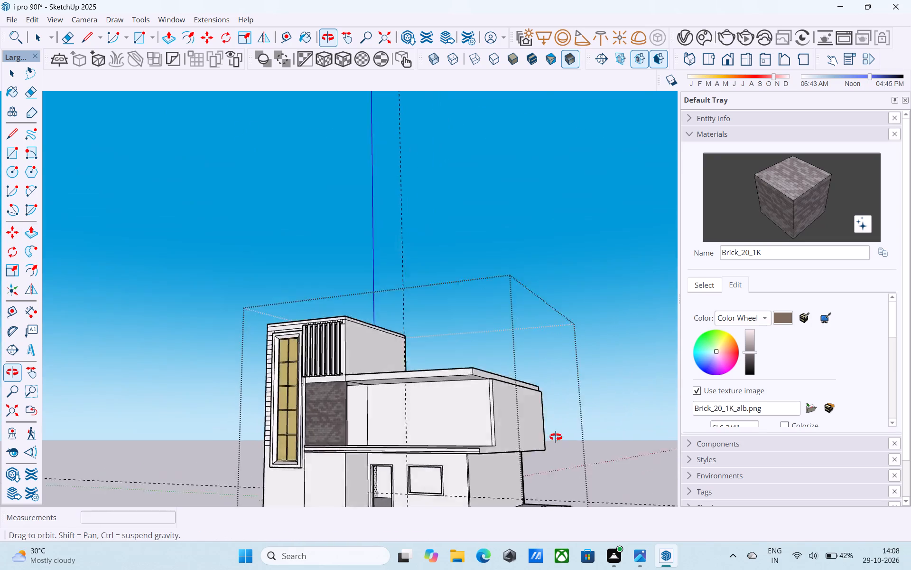
middle_drag(556, 437, 564, 476)
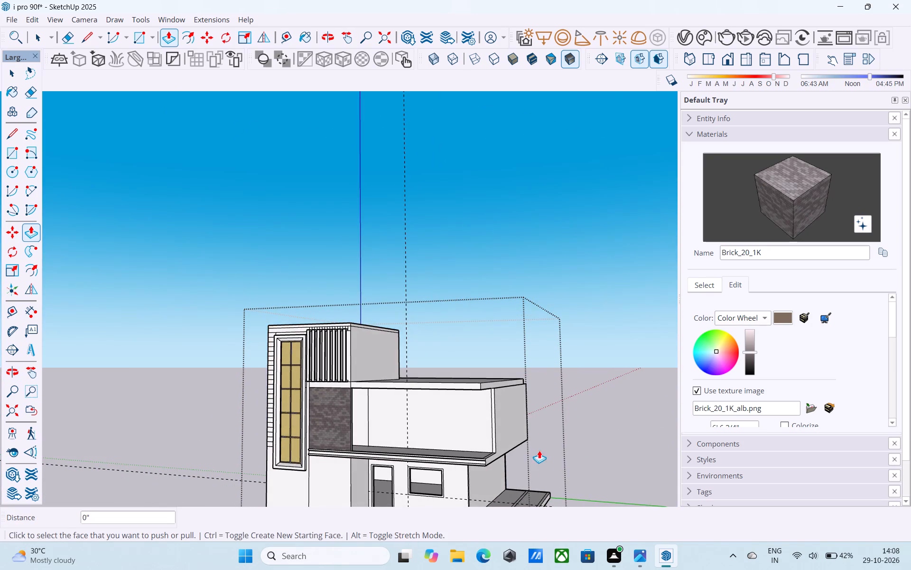
middle_drag(515, 441, 511, 401)
scroll(511, 401, up, 5)
scroll(511, 400, down, 5)
middle_drag(511, 400, 510, 397)
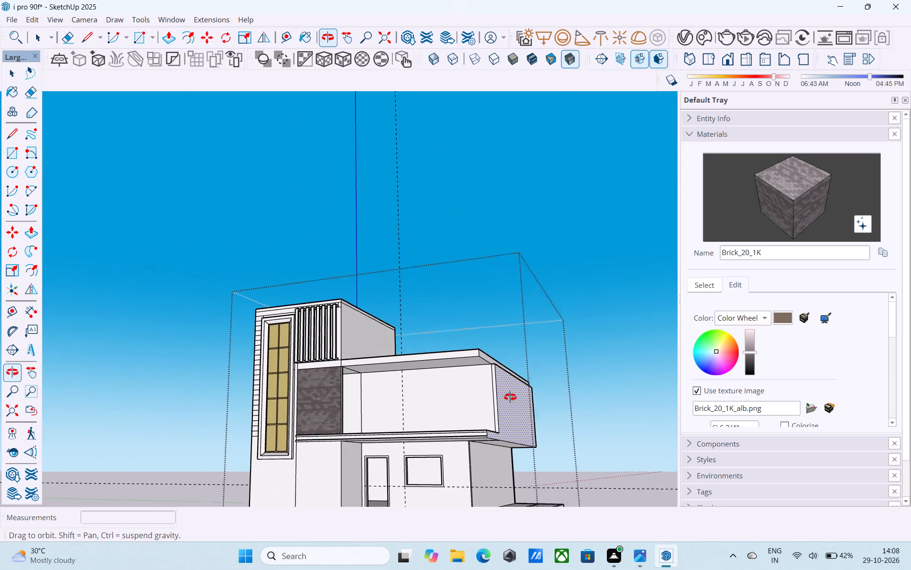
middle_drag(510, 397, 510, 392)
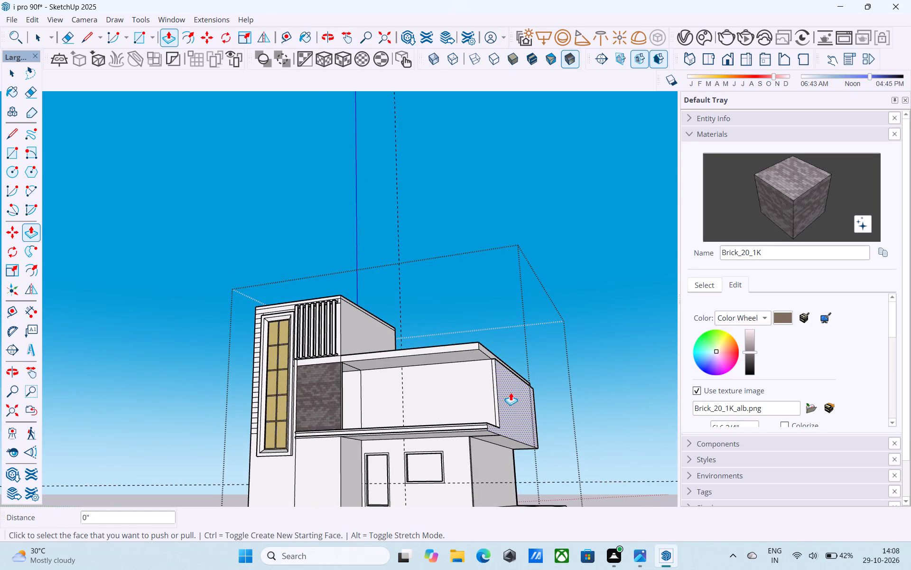
scroll(511, 392, up, 5)
scroll(511, 392, down, 5)
middle_click(510, 392)
key(space)
middle_drag(495, 411, 506, 363)
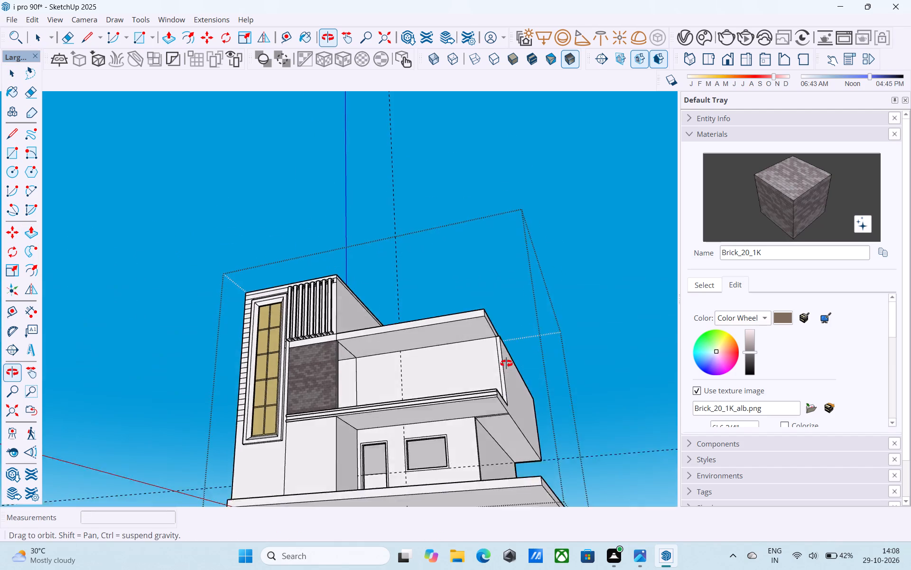
middle_drag(506, 363, 481, 437)
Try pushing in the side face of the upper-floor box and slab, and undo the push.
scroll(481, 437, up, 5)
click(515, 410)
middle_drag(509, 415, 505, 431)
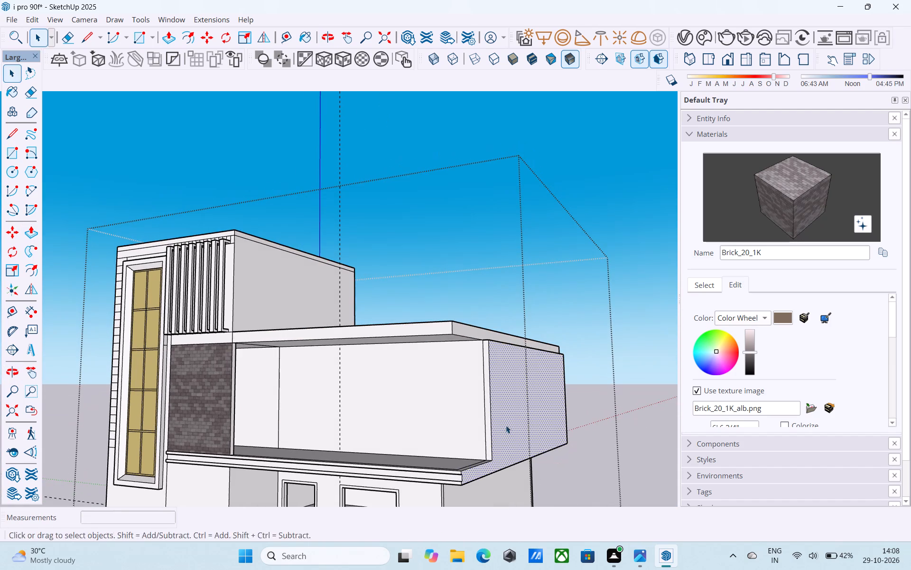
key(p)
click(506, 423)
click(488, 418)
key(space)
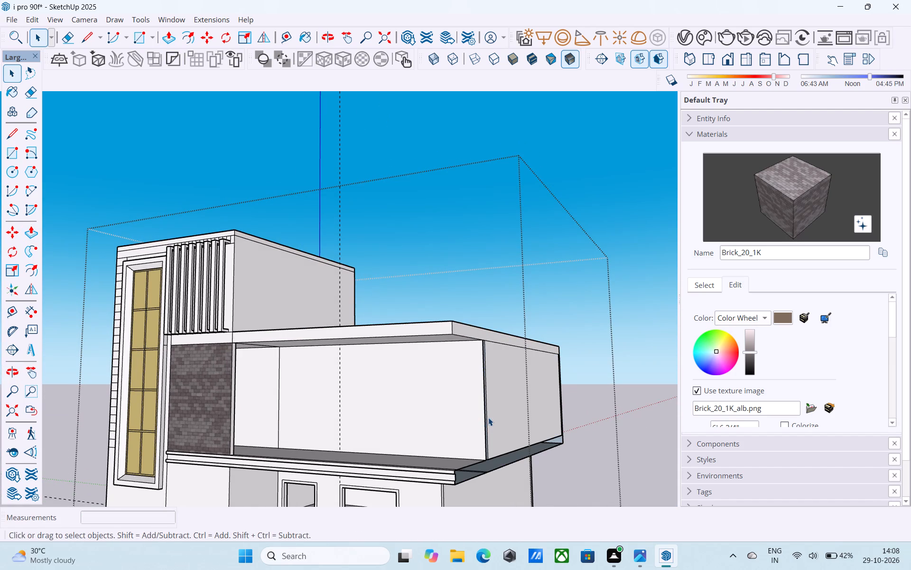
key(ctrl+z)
Draw a vertical line about 11' long up the upper-floor front wall, starting from the ground-floor wall corner beneath the slab.
middle_drag(490, 415, 557, 371)
scroll(557, 371, down, 3)
middle_drag(511, 457, 495, 428)
scroll(490, 408, up, 6)
key(l)
scroll(495, 403, up, 3)
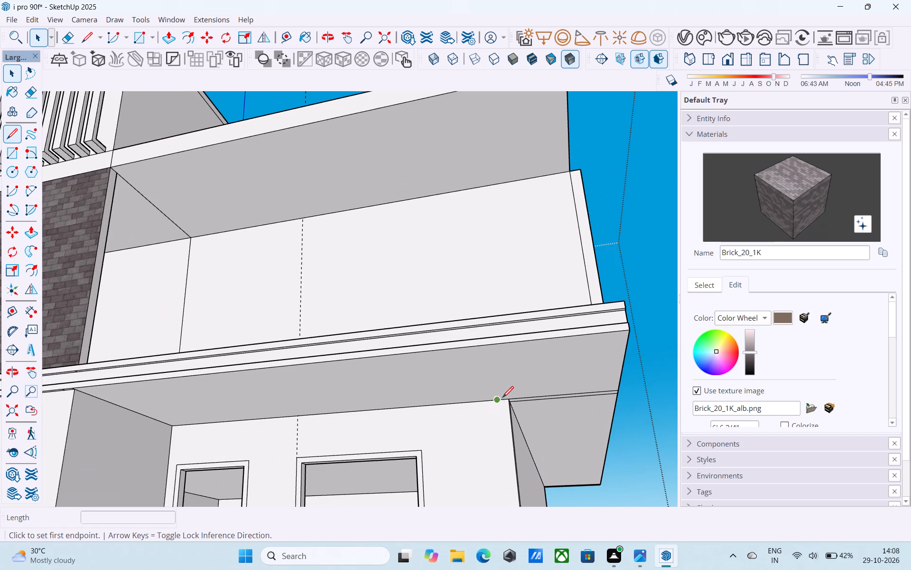
click(509, 402)
scroll(516, 361, down, 5)
middle_drag(518, 314, 526, 372)
scroll(522, 352, up, 3)
click(505, 308)
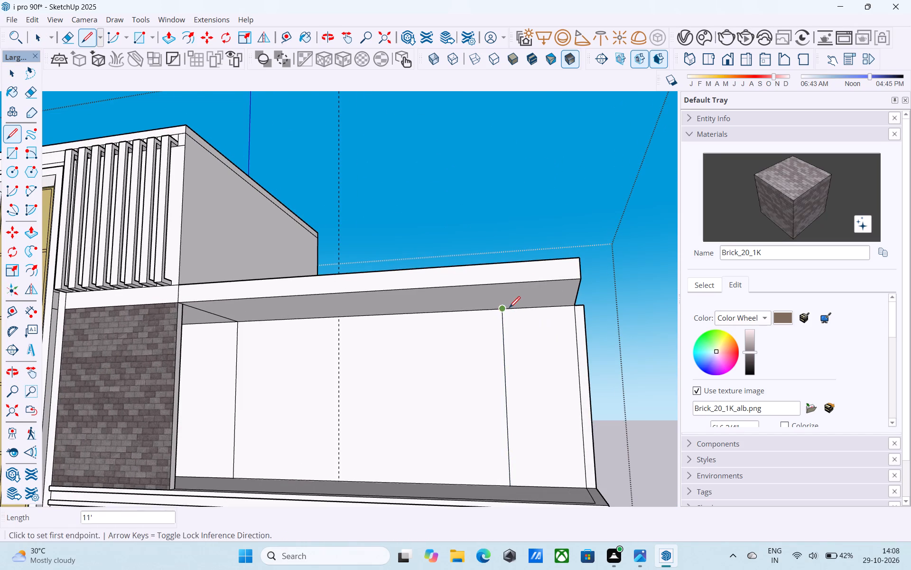
Push the front-wall strip between the new line and the outer side wall through the wall's thickness to open it.
scroll(509, 309, down, 3)
shift+middle_drag(509, 309, 439, 342)
key(space)
click(456, 371)
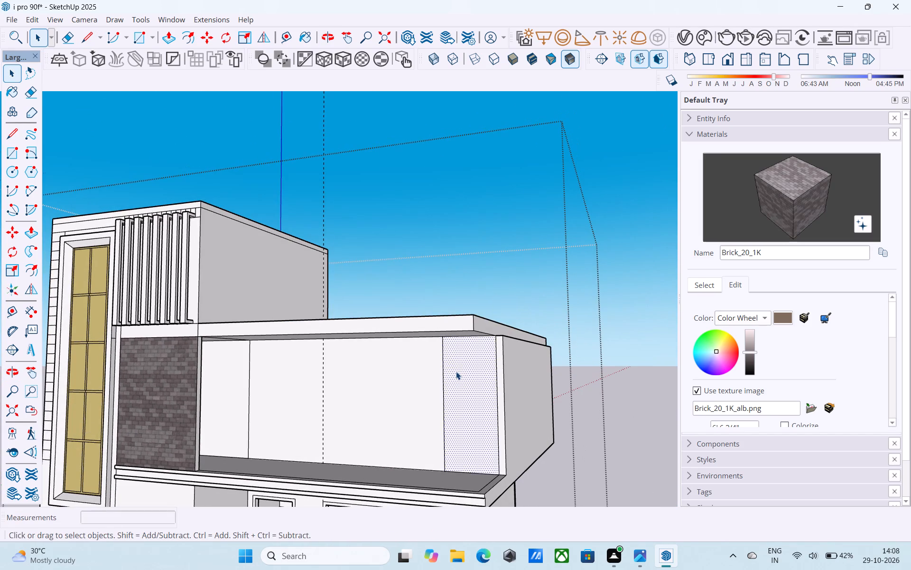
scroll(456, 371, up, 3)
key(p)
click(456, 371)
scroll(457, 370, up, 1)
click(470, 360)
key(space)
Remove the upper floor's outer side wall by pushing its front end face back 31' 6" and erasing the leftover face's edge.
scroll(470, 360, down, 1)
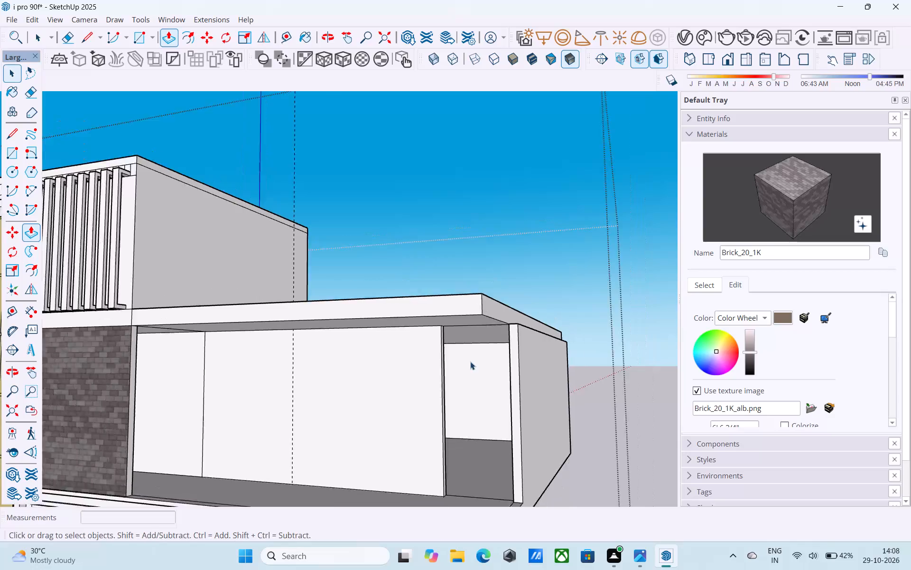
scroll(470, 361, down, 2)
middle_drag(470, 362, 521, 366)
scroll(542, 382, up, 3)
click(543, 382)
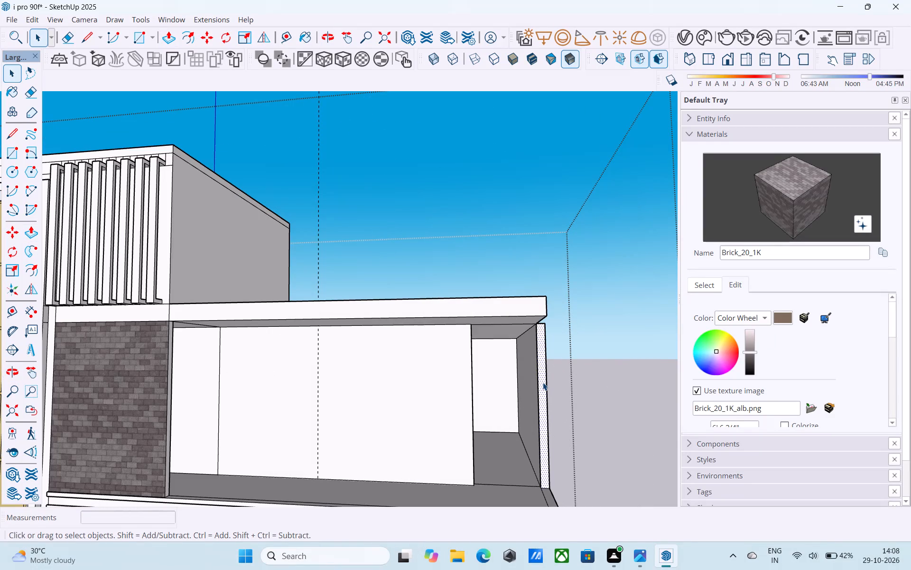
key(p)
click(543, 382)
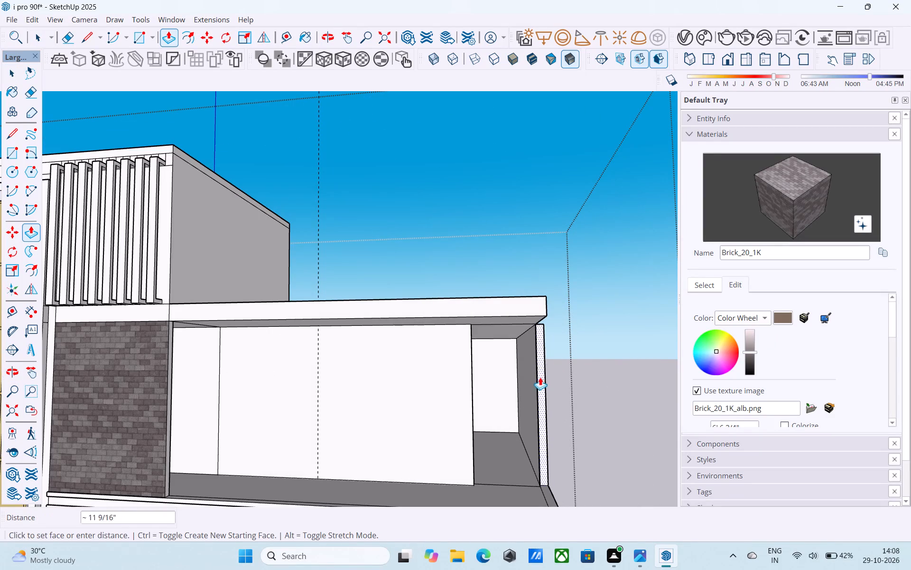
click(509, 364)
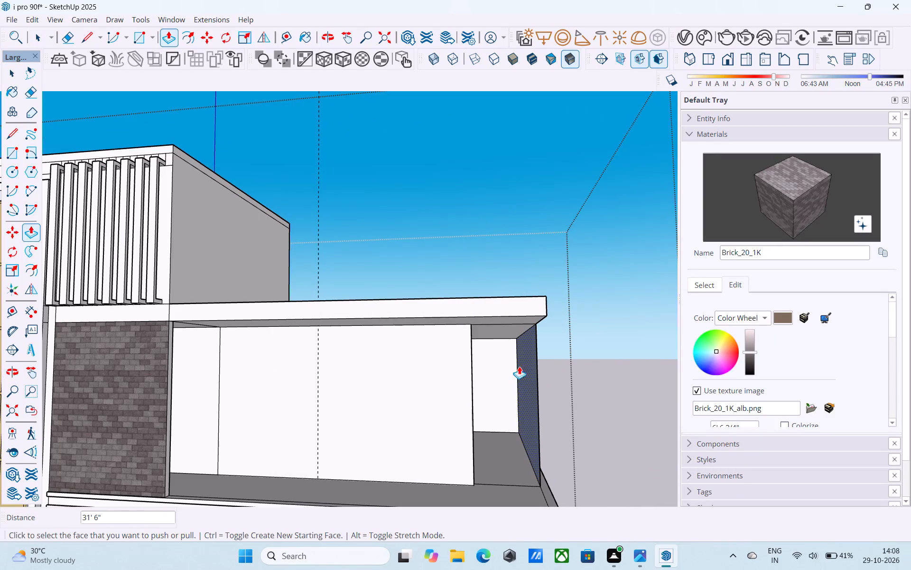
key(e)
click(537, 379)
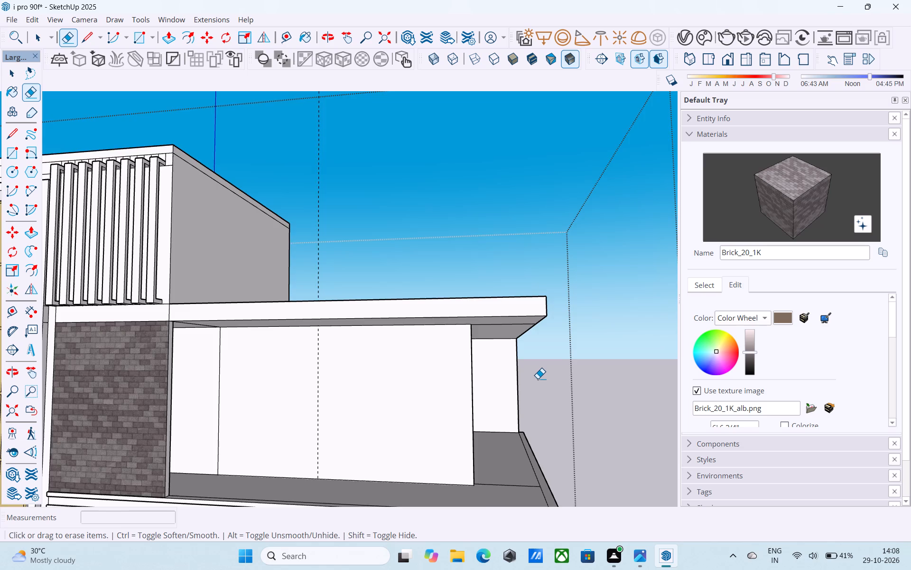
Copy the inner vertical edge at the open end of the upper-floor front wall 6" inward along the wall.
scroll(538, 379, down, 12)
middle_drag(535, 375, 478, 377)
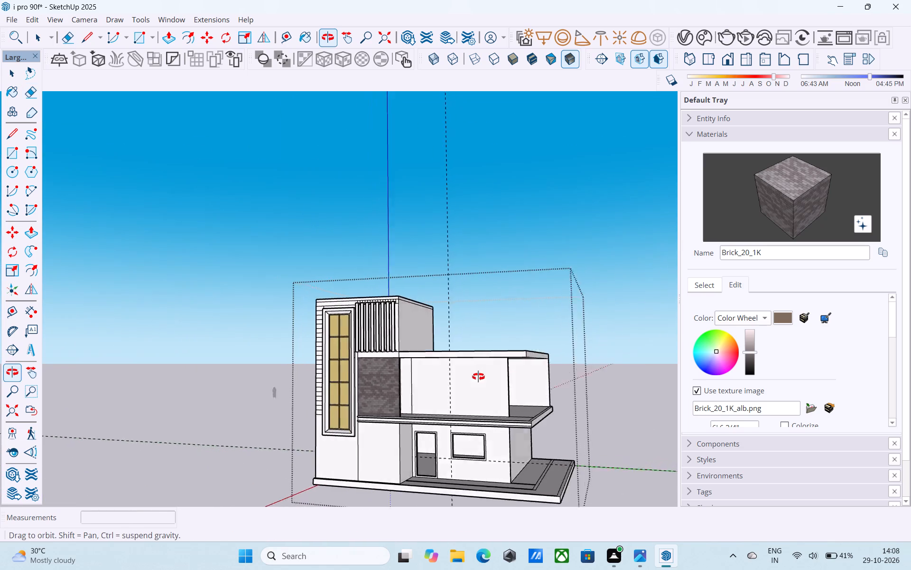
middle_drag(478, 377, 173, 405)
middle_drag(297, 425, 383, 459)
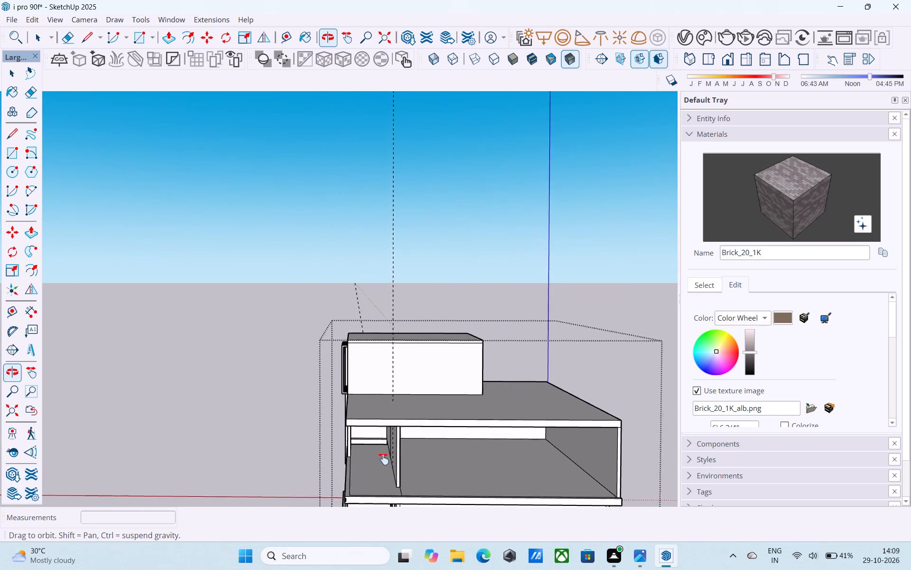
middle_drag(383, 459, 182, 442)
middle_drag(251, 447, 288, 442)
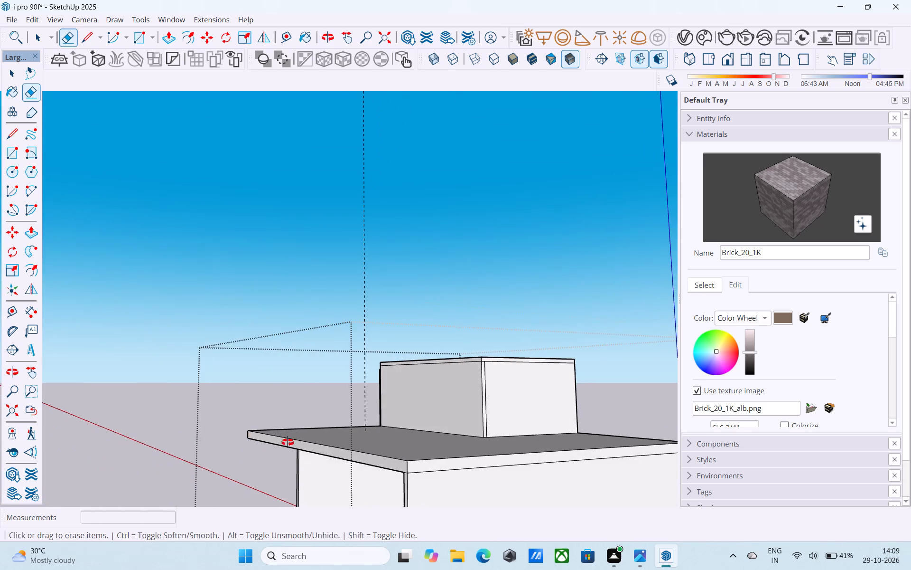
middle_drag(288, 442, 363, 339)
scroll(335, 378, up, 10)
key(space)
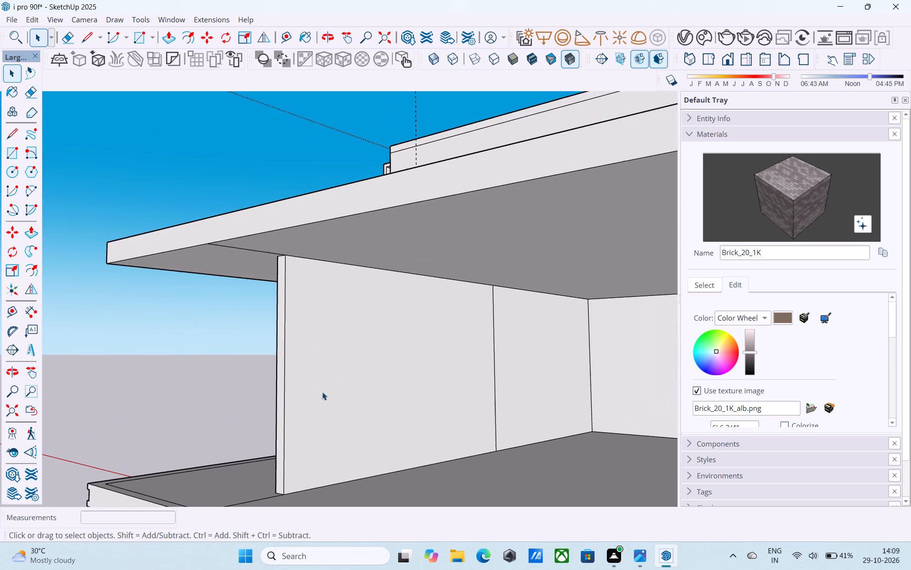
click(283, 393)
key(m)
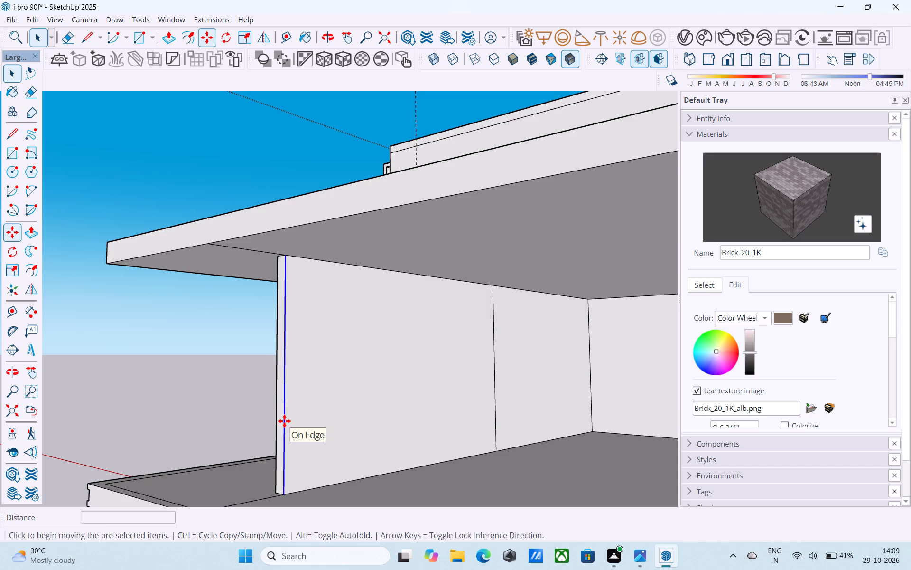
scroll(289, 486, up, 4)
click(283, 495)
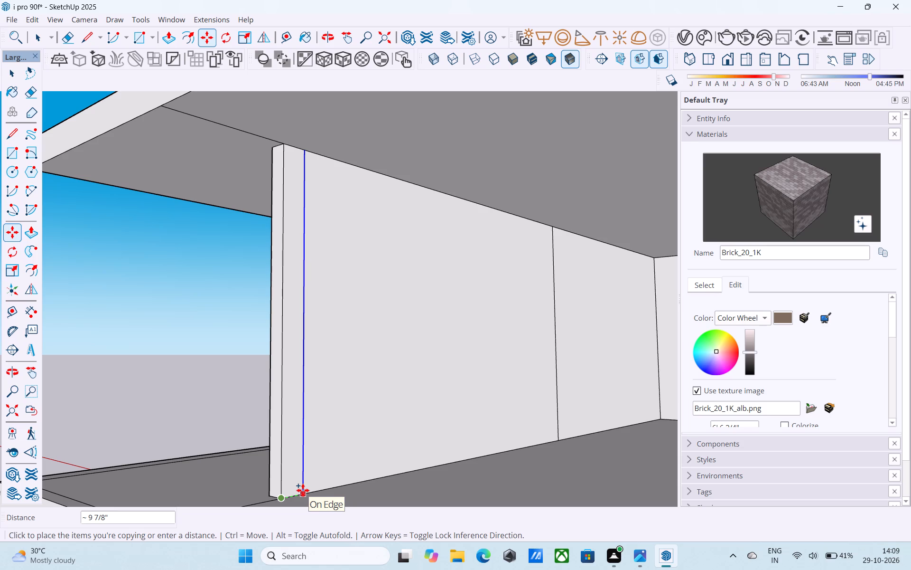
text(6")
key(Return)
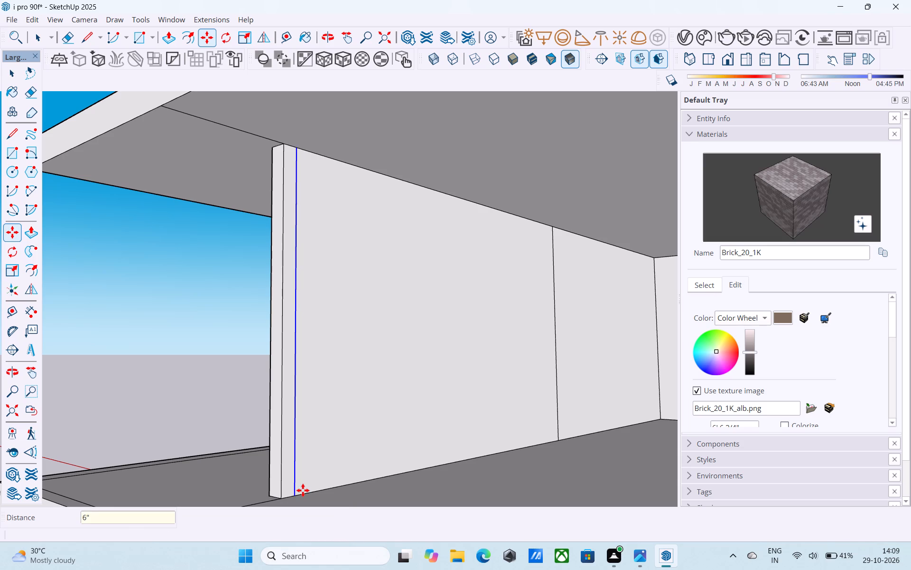
Extrude the 6" strip on the front wall's inner face by 30' 6" to the back wall to form the new side wall.
key(space)
scroll(303, 490, up, 1)
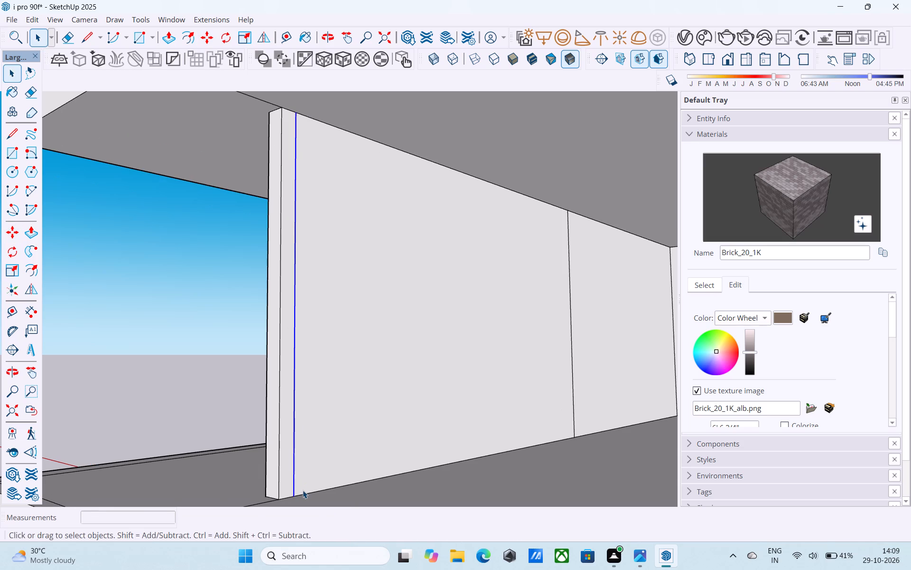
click(288, 468)
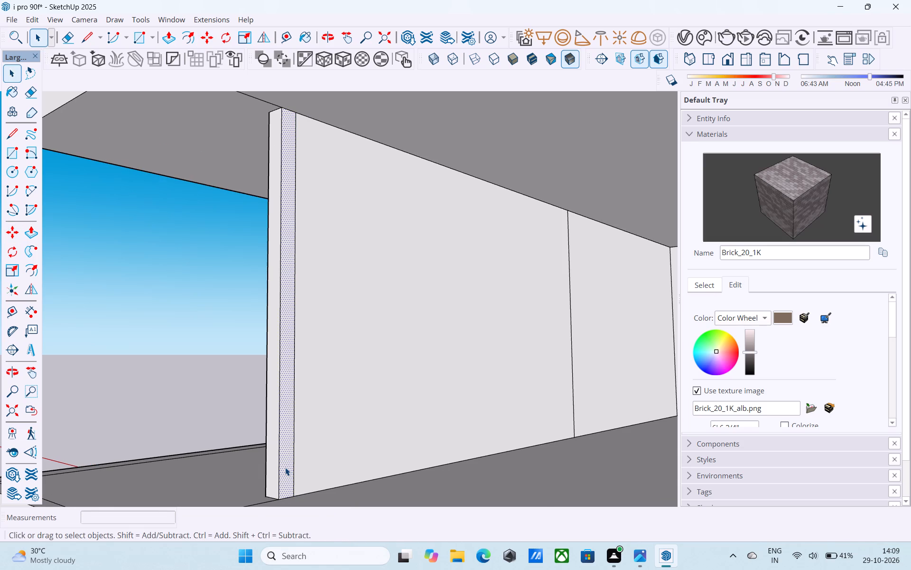
key(p)
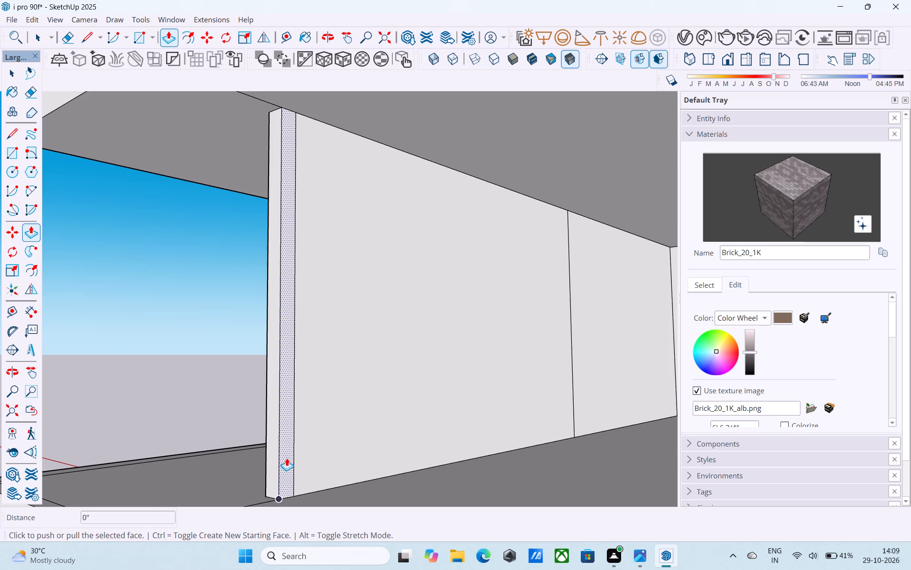
click(287, 458)
scroll(294, 464, down, 18)
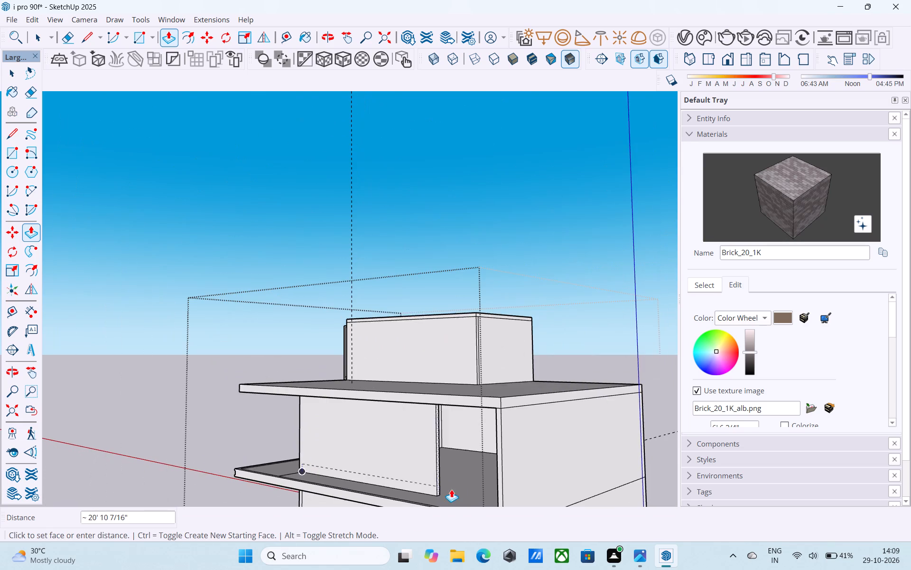
middle_drag(489, 479, 772, 429)
scroll(608, 438, up, 4)
click(541, 423)
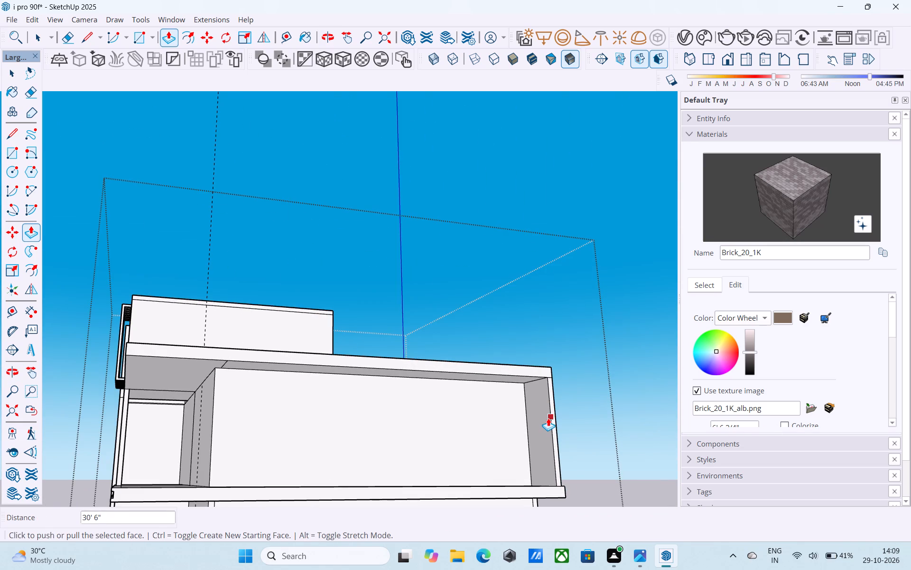
Push the protruding end of the upper-floor back wall in 4' to align with the new side wall.
middle_click(547, 418)
key(space)
scroll(547, 418, up, 6)
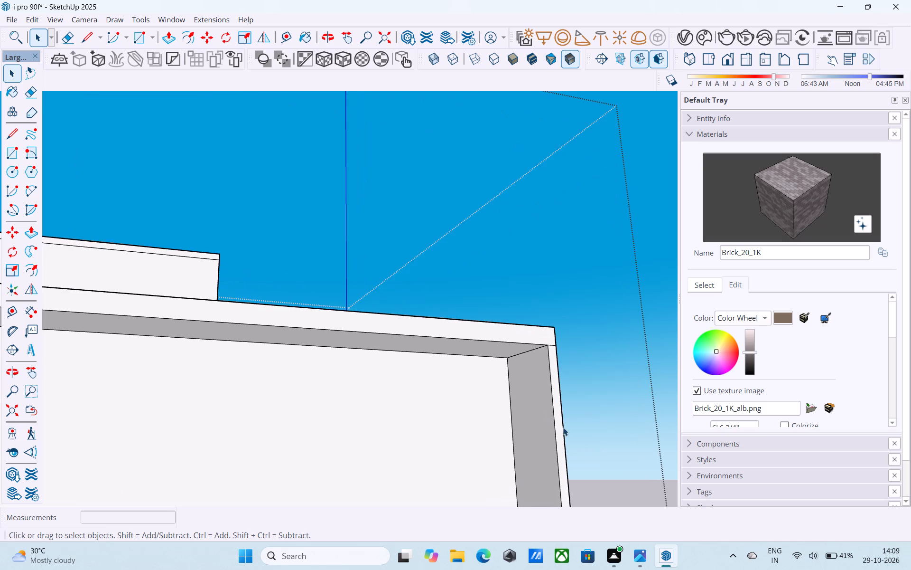
click(558, 425)
key(p)
click(558, 425)
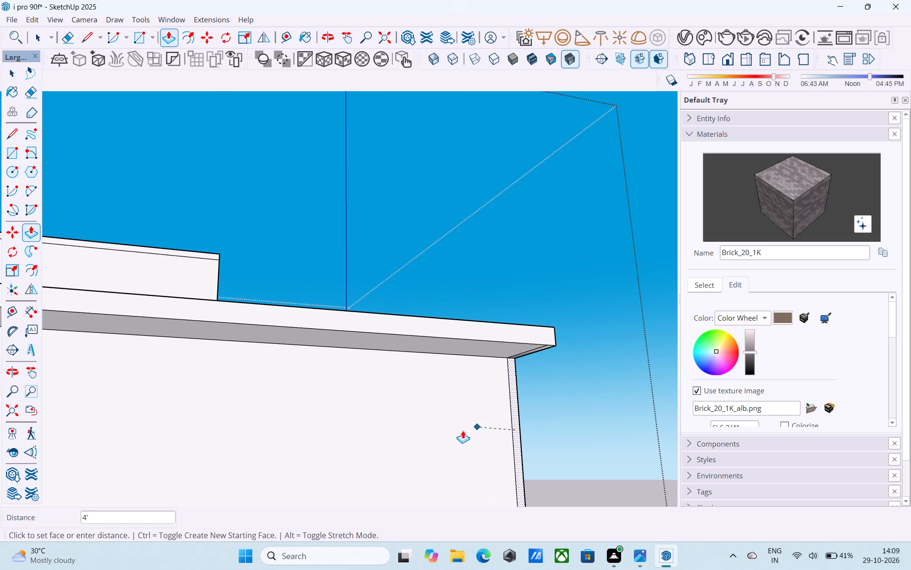
click(462, 430)
key(space)
Examine the set-back upper floor and the overhanging slabs from the side, from below and from the front.
scroll(460, 430, down, 11)
middle_drag(461, 436, 385, 432)
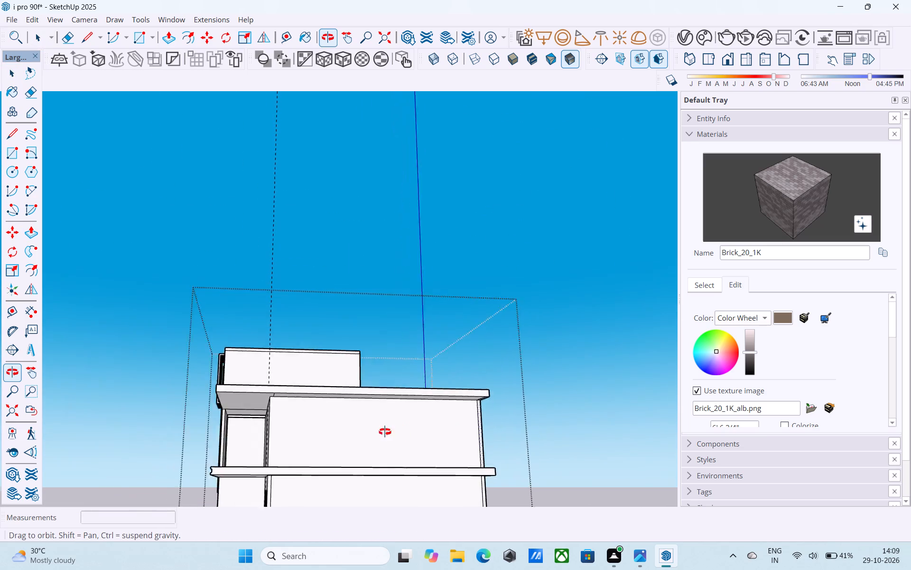
middle_drag(385, 432, 304, 458)
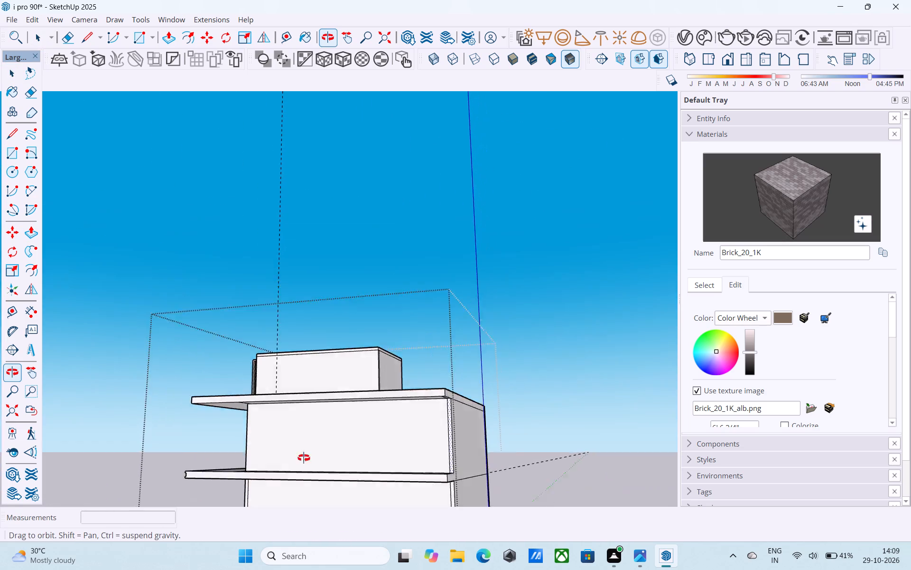
middle_drag(304, 458, 543, 494)
scroll(543, 494, up, 1)
scroll(515, 466, down, 3)
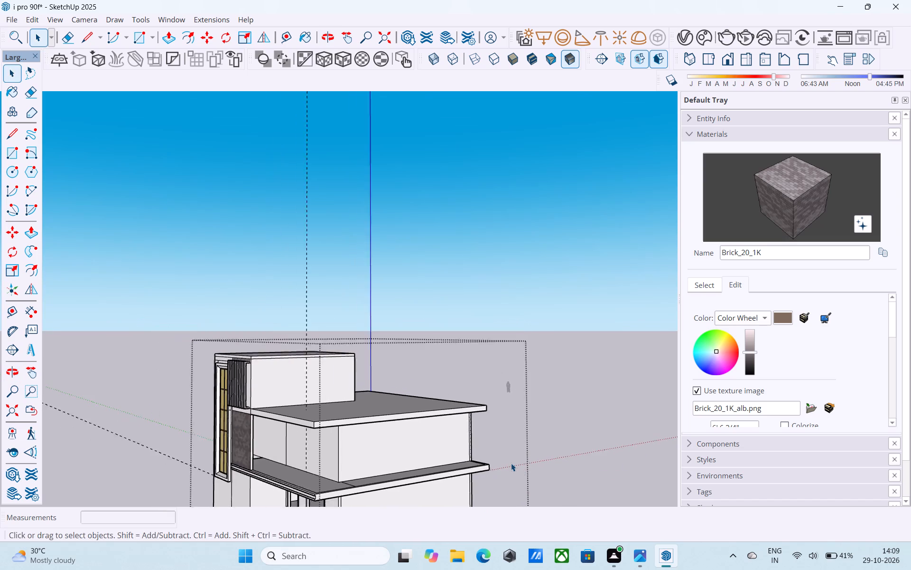
scroll(511, 463, down, 2)
middle_drag(479, 479, 480, 448)
middle_drag(389, 304, 392, 284)
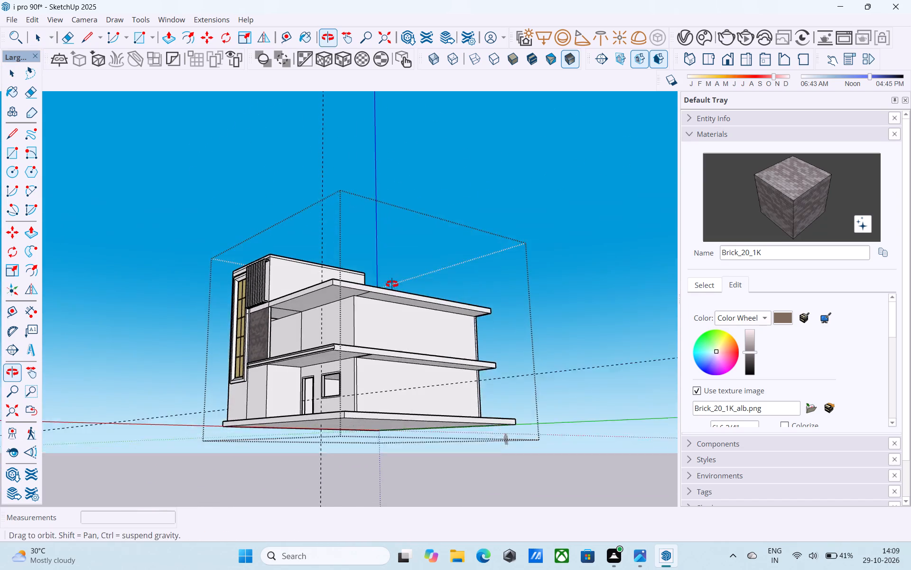
middle_drag(392, 284, 390, 280)
scroll(382, 272, up, 4)
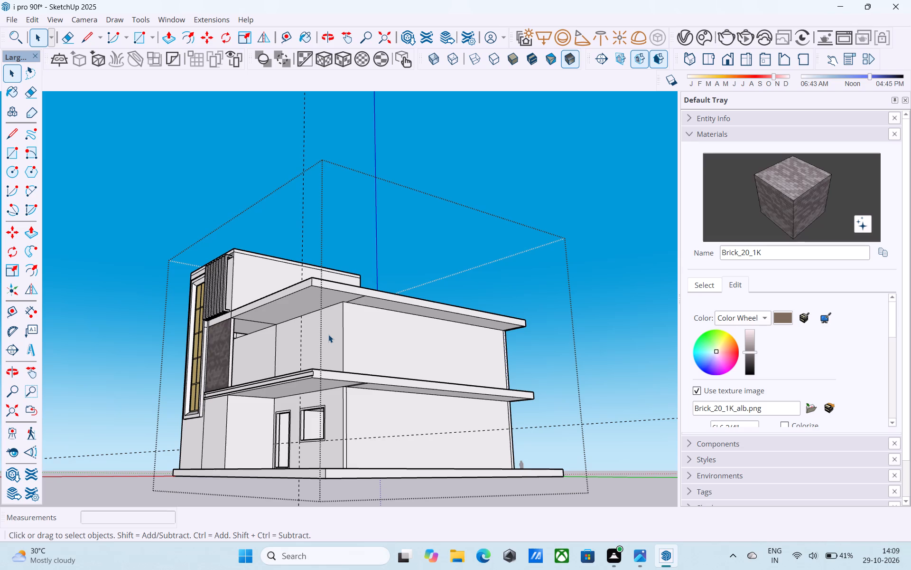
middle_drag(330, 335, 361, 300)
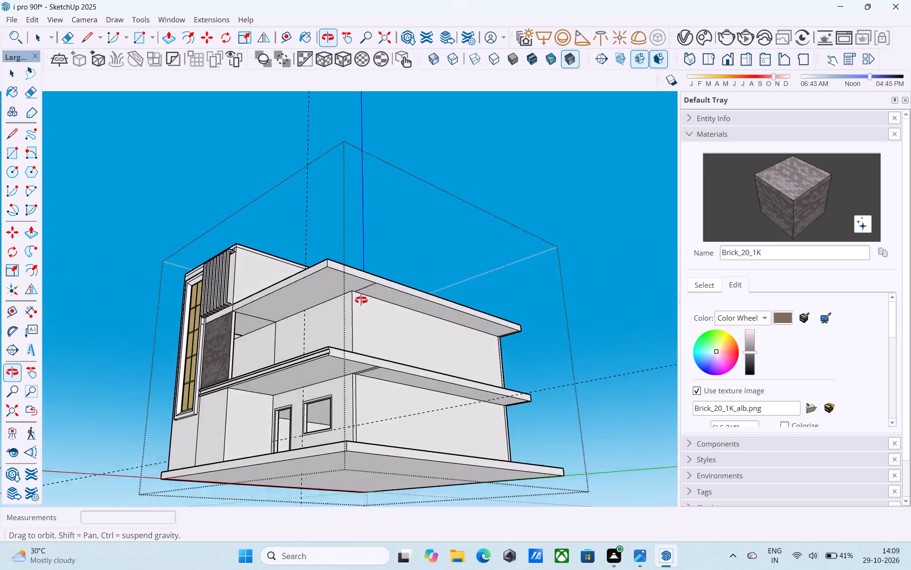
middle_drag(361, 300, 460, 327)
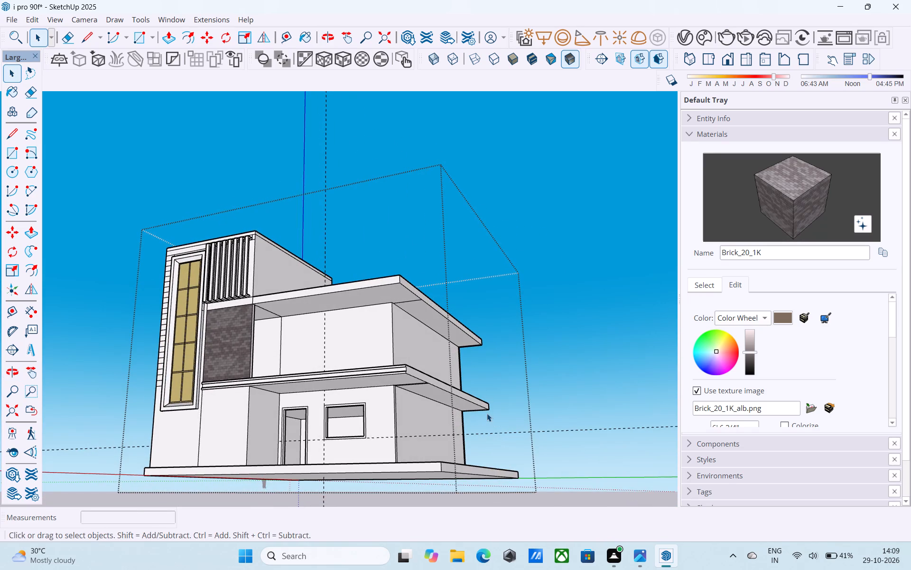
scroll(487, 413, down, 2)
middle_drag(487, 416, 614, 477)
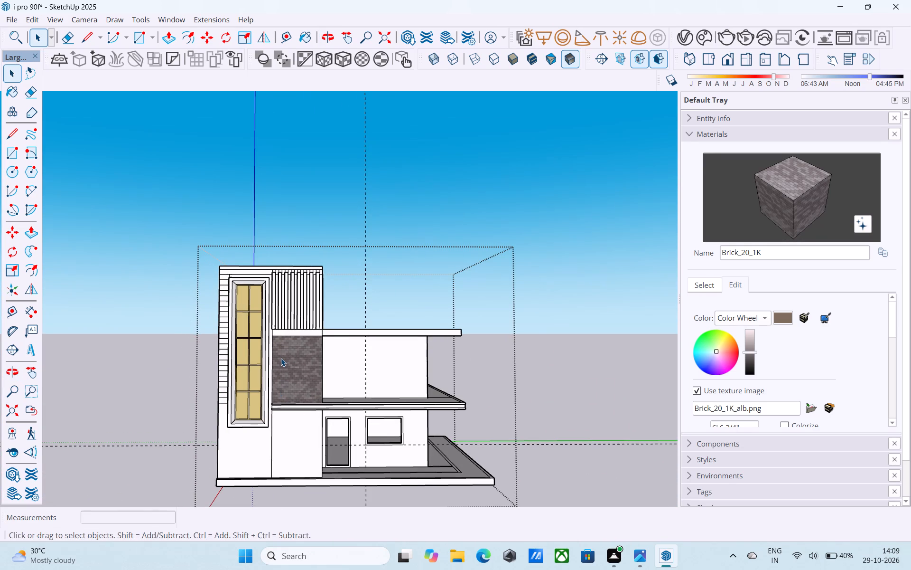
Examine the tower front closely, including the tall window, brick panel and vertical slats, from several angles.
scroll(281, 355, up, 4)
middle_drag(281, 358, 240, 368)
scroll(239, 369, up, 3)
middle_click(240, 368)
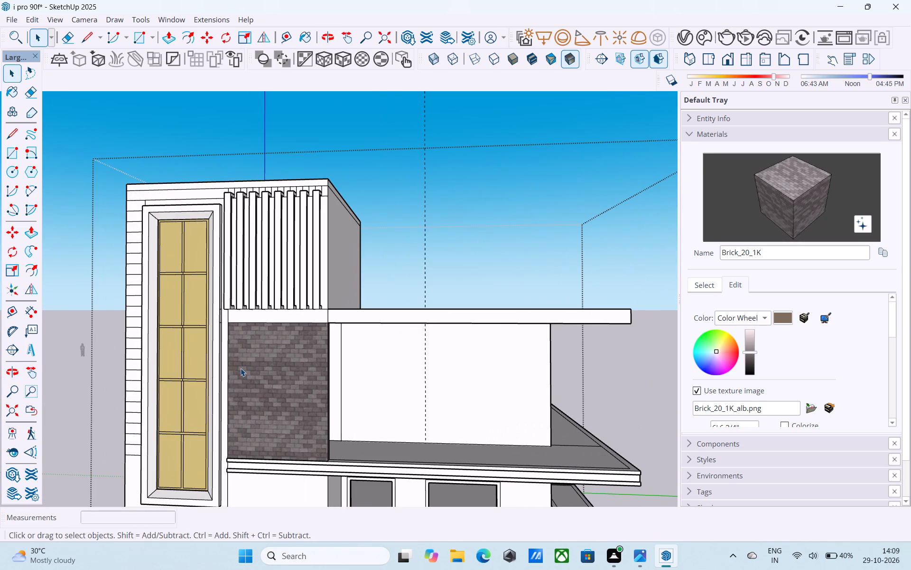
scroll(251, 370, up, 5)
middle_click(258, 385)
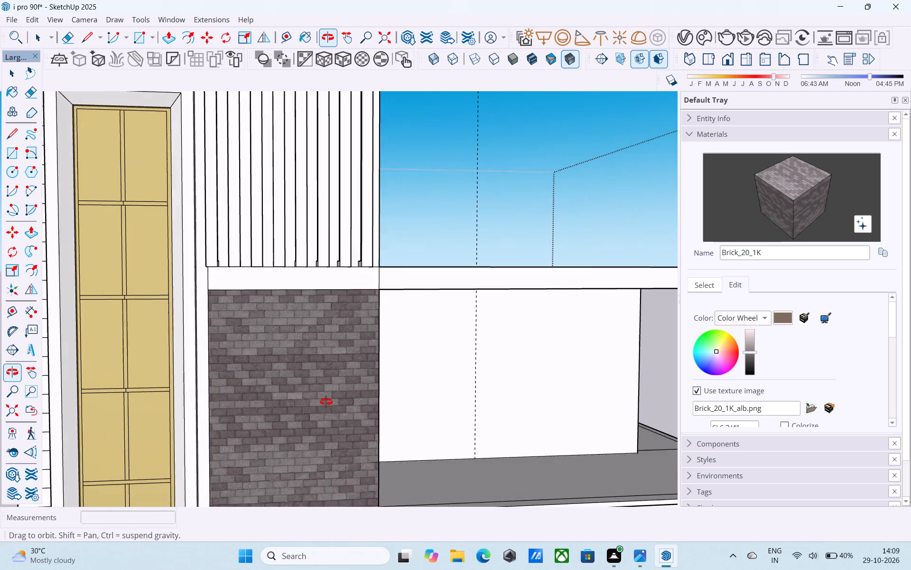
middle_drag(245, 378, 282, 360)
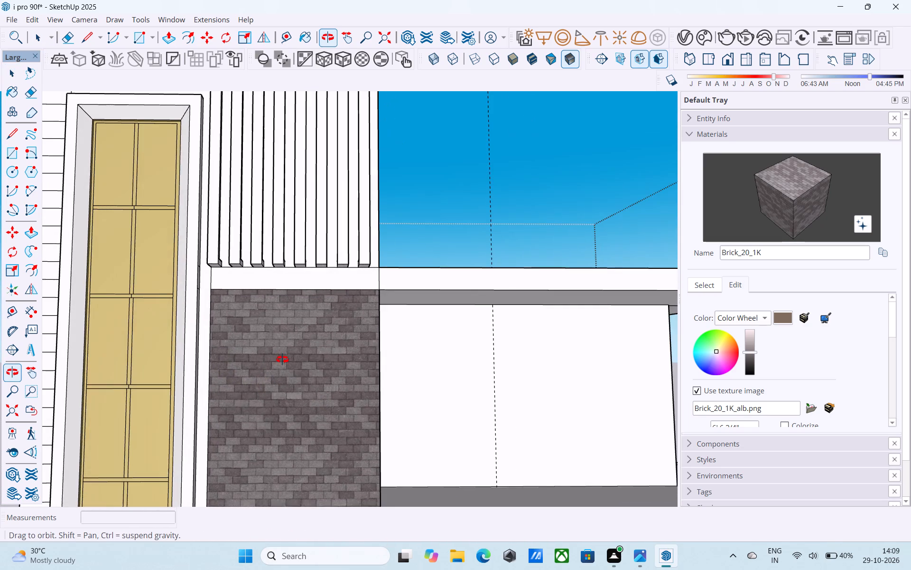
middle_drag(282, 360, 311, 352)
scroll(311, 352, down, 5)
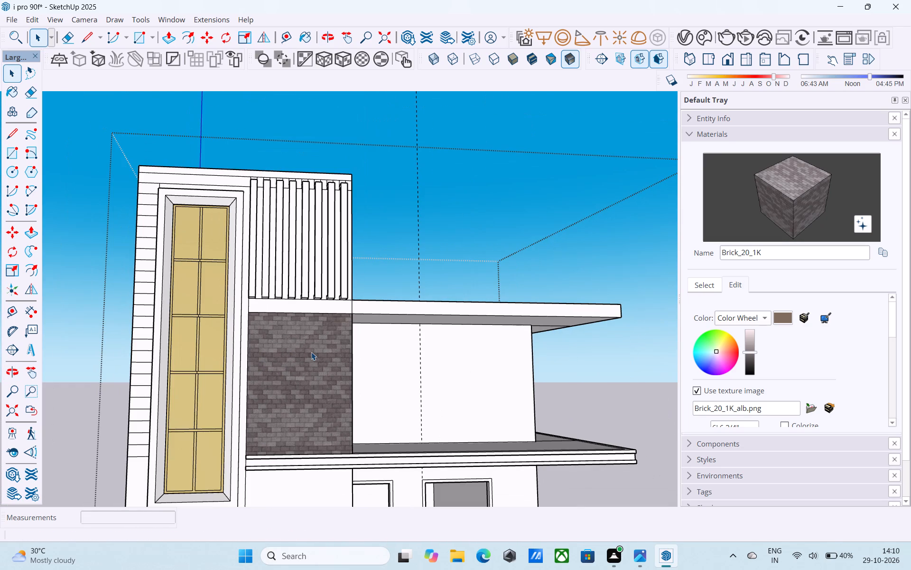
scroll(234, 344, up, 5)
scroll(233, 342, down, 5)
middle_drag(233, 345, 233, 412)
scroll(219, 300, up, 3)
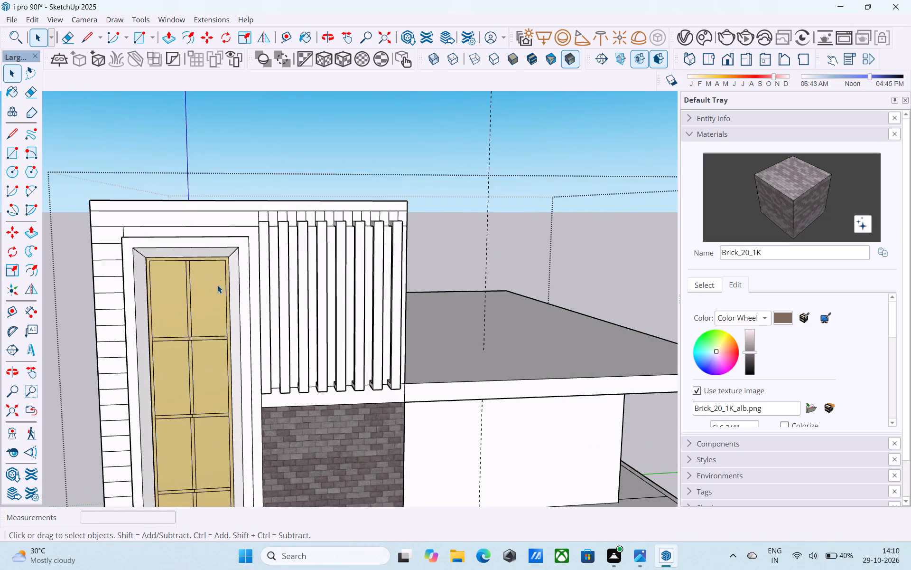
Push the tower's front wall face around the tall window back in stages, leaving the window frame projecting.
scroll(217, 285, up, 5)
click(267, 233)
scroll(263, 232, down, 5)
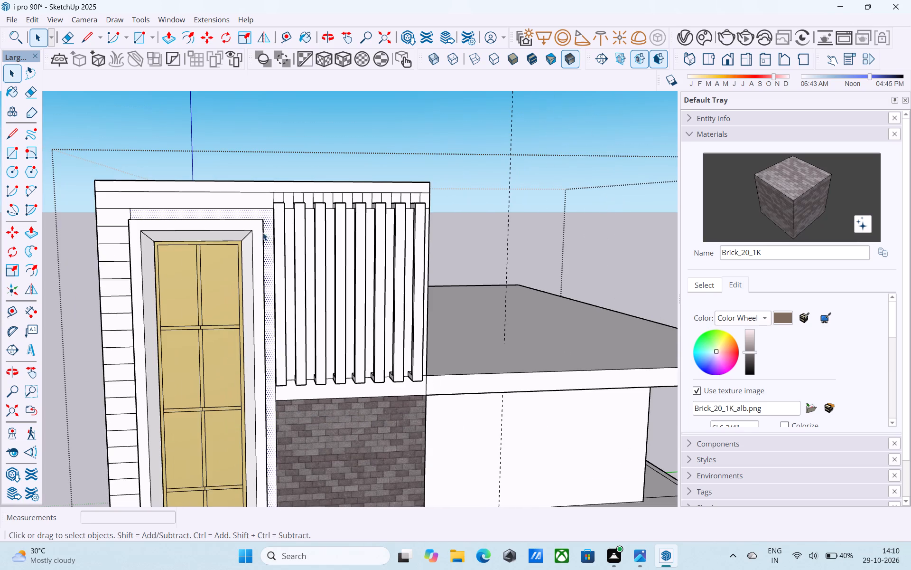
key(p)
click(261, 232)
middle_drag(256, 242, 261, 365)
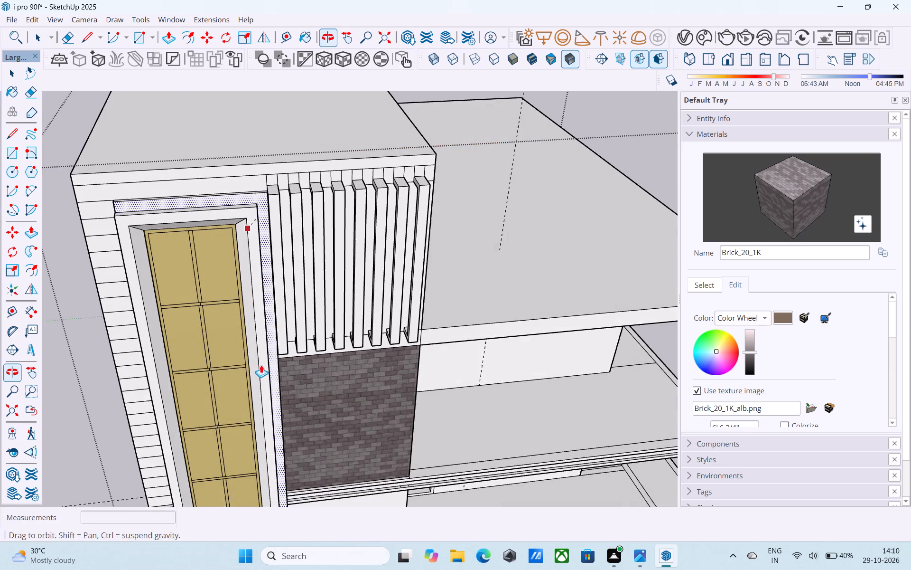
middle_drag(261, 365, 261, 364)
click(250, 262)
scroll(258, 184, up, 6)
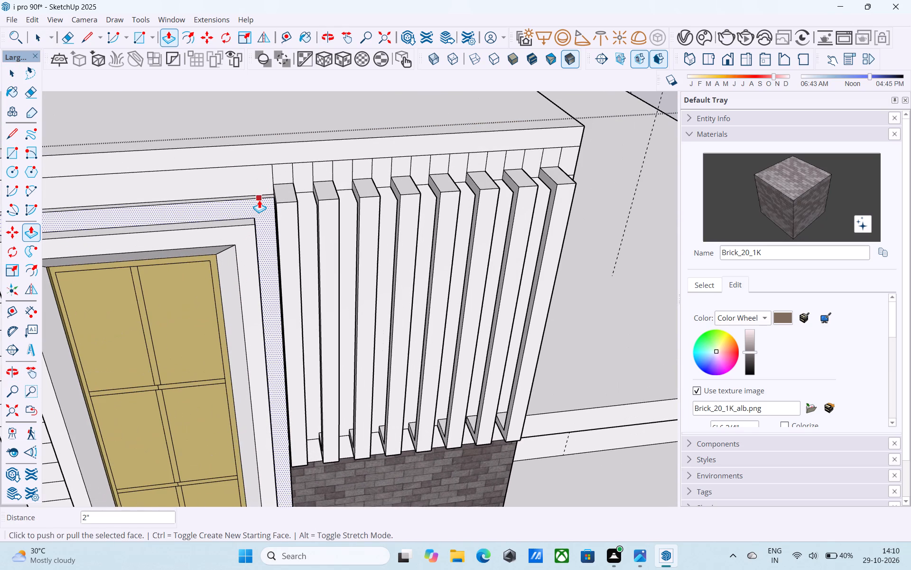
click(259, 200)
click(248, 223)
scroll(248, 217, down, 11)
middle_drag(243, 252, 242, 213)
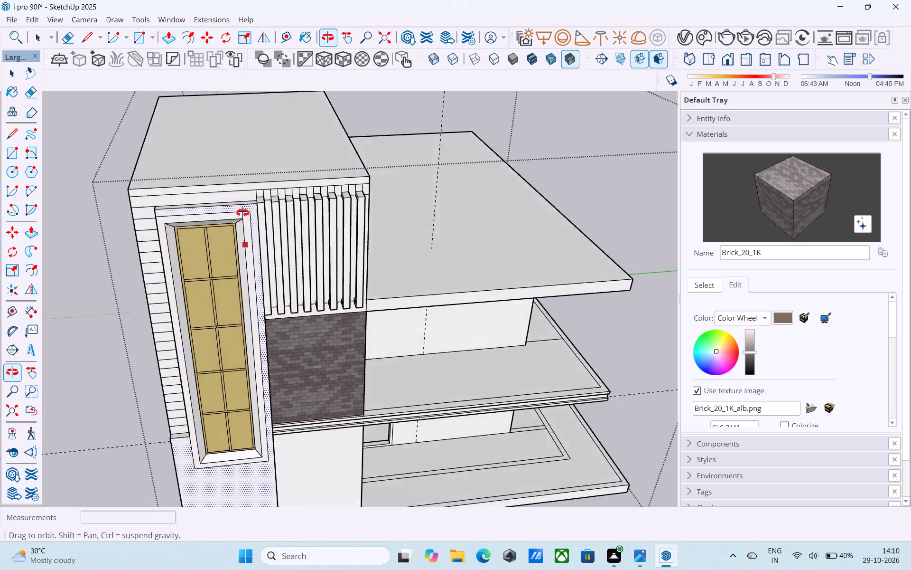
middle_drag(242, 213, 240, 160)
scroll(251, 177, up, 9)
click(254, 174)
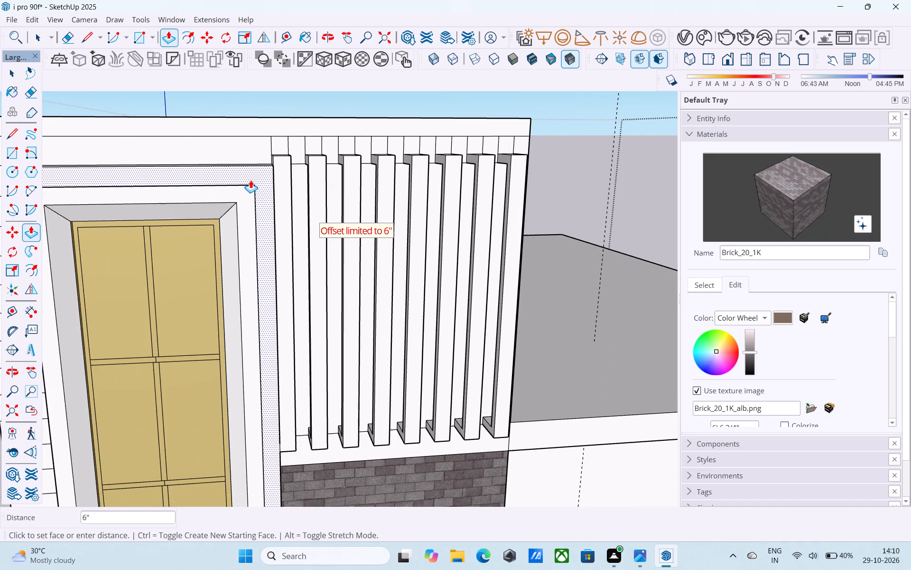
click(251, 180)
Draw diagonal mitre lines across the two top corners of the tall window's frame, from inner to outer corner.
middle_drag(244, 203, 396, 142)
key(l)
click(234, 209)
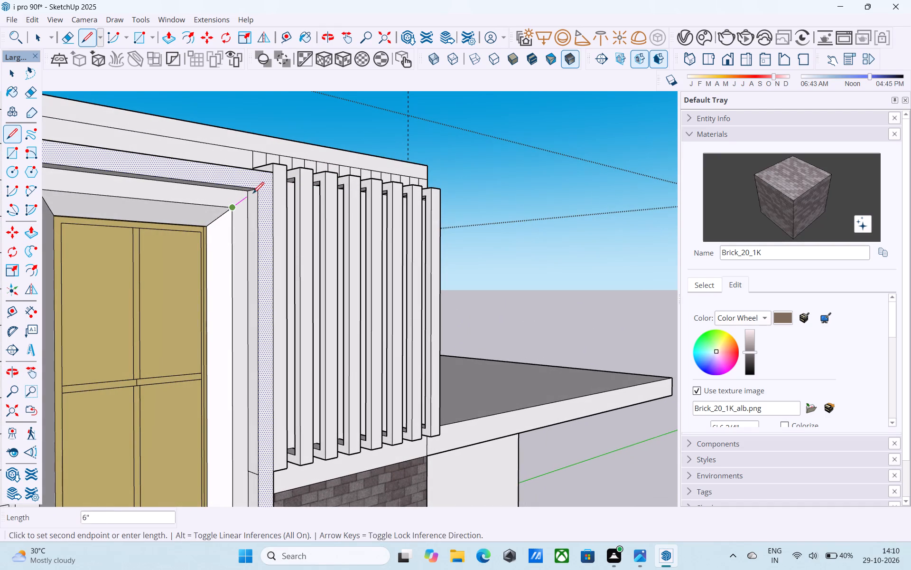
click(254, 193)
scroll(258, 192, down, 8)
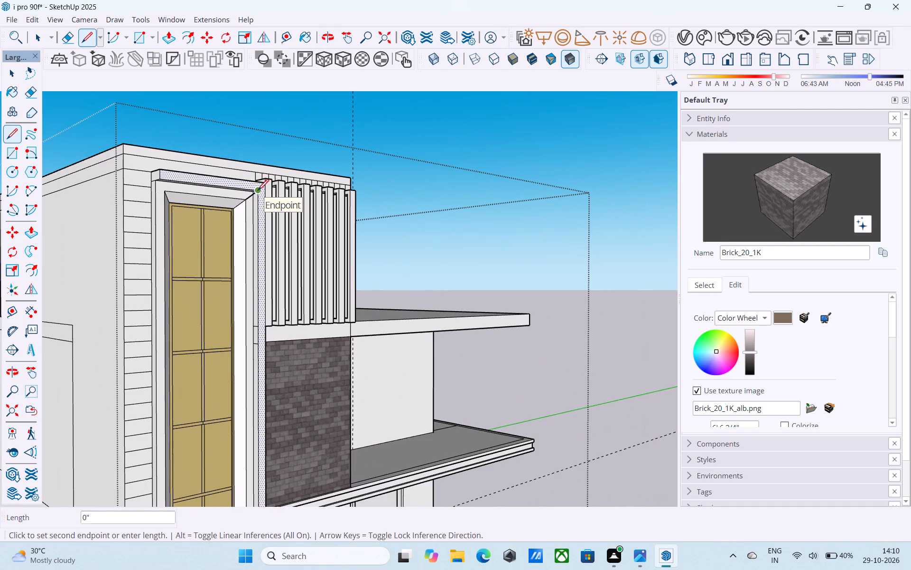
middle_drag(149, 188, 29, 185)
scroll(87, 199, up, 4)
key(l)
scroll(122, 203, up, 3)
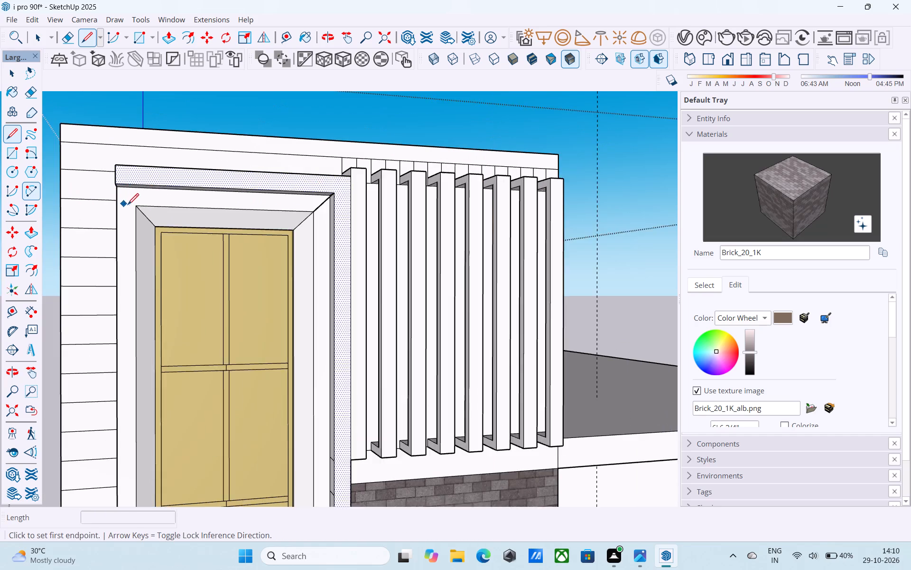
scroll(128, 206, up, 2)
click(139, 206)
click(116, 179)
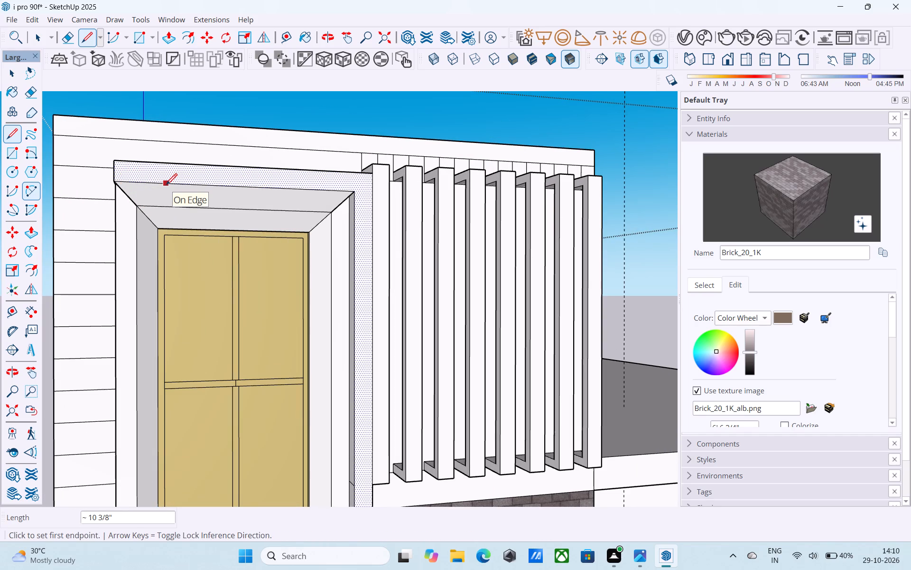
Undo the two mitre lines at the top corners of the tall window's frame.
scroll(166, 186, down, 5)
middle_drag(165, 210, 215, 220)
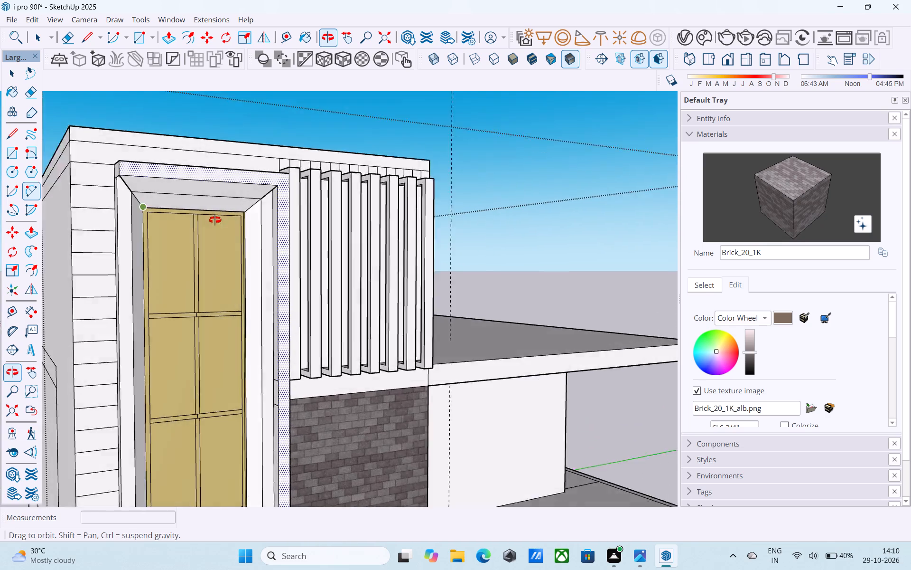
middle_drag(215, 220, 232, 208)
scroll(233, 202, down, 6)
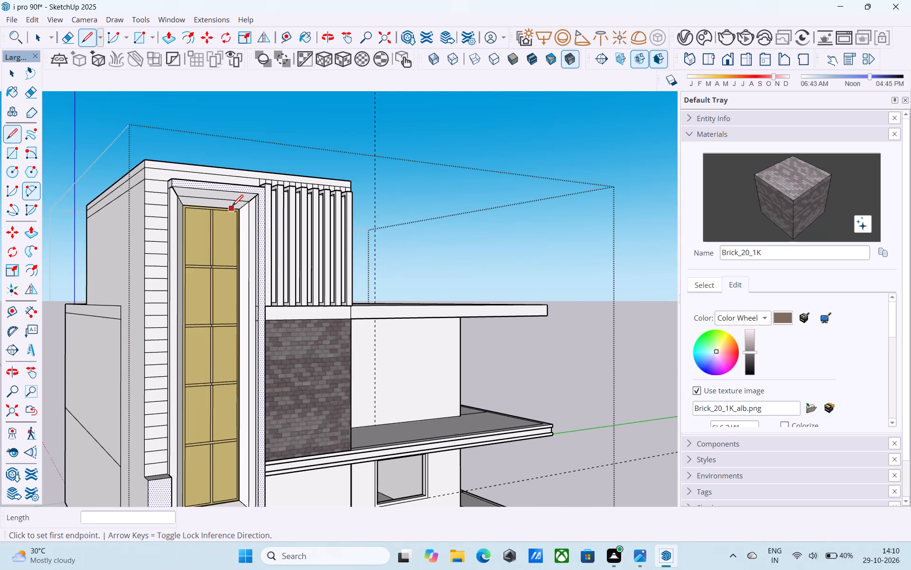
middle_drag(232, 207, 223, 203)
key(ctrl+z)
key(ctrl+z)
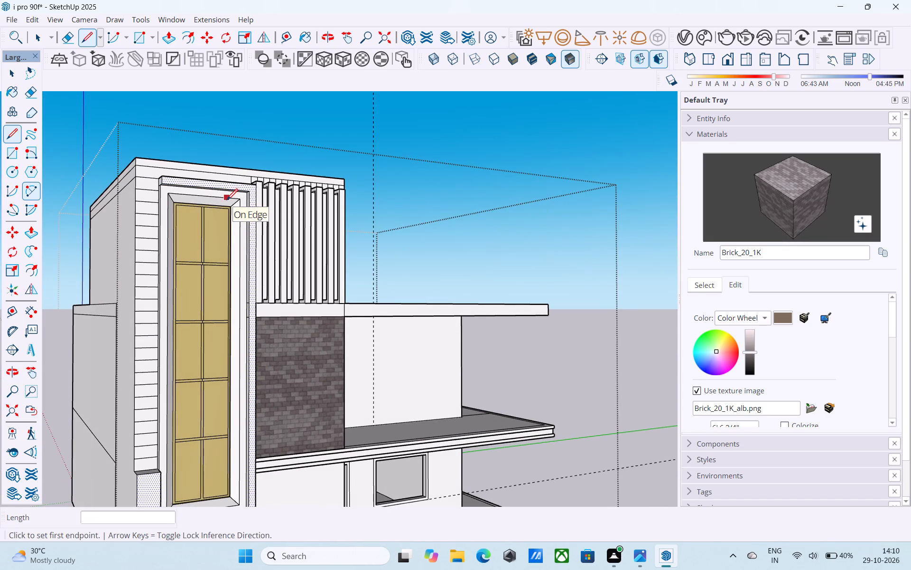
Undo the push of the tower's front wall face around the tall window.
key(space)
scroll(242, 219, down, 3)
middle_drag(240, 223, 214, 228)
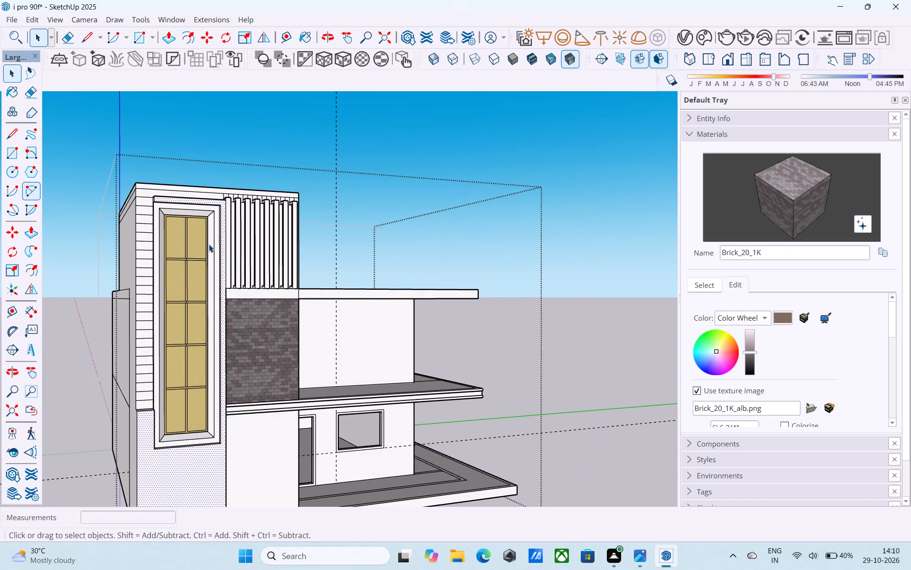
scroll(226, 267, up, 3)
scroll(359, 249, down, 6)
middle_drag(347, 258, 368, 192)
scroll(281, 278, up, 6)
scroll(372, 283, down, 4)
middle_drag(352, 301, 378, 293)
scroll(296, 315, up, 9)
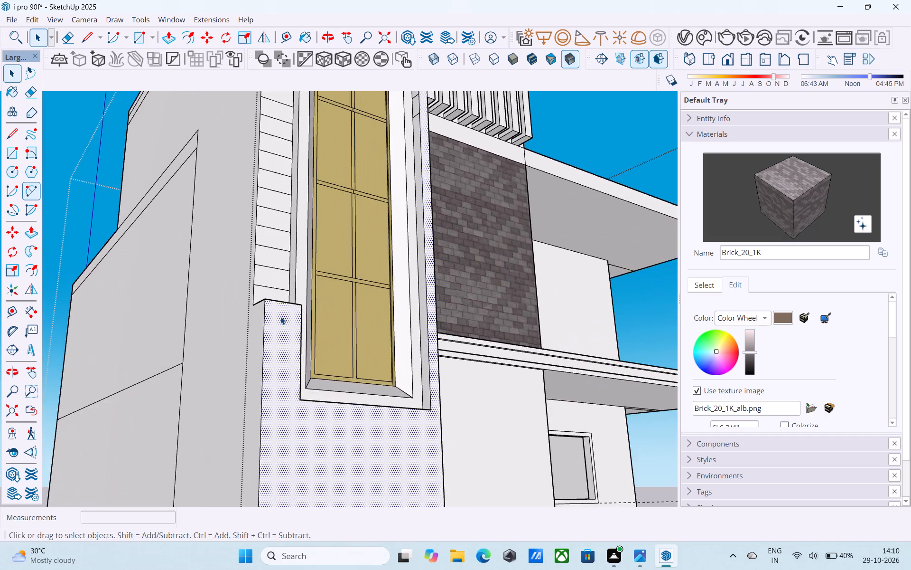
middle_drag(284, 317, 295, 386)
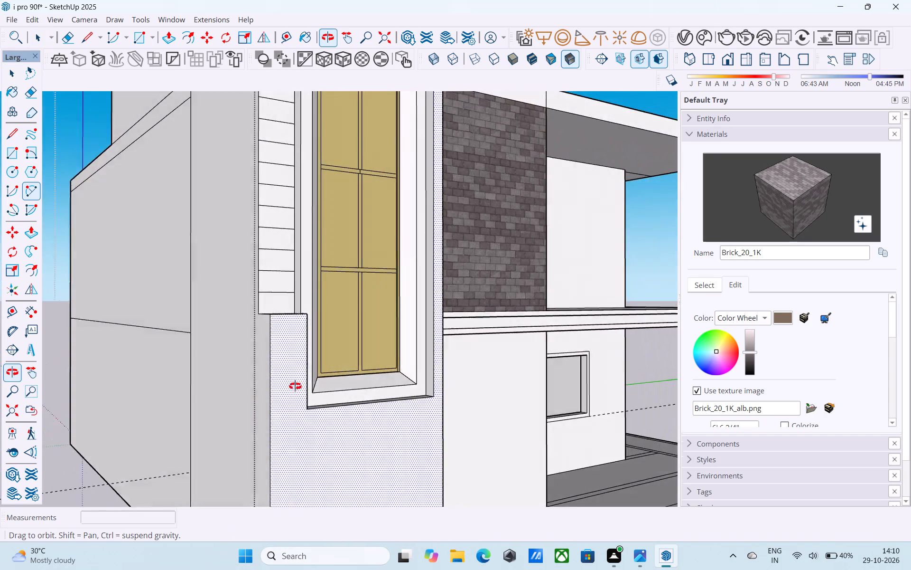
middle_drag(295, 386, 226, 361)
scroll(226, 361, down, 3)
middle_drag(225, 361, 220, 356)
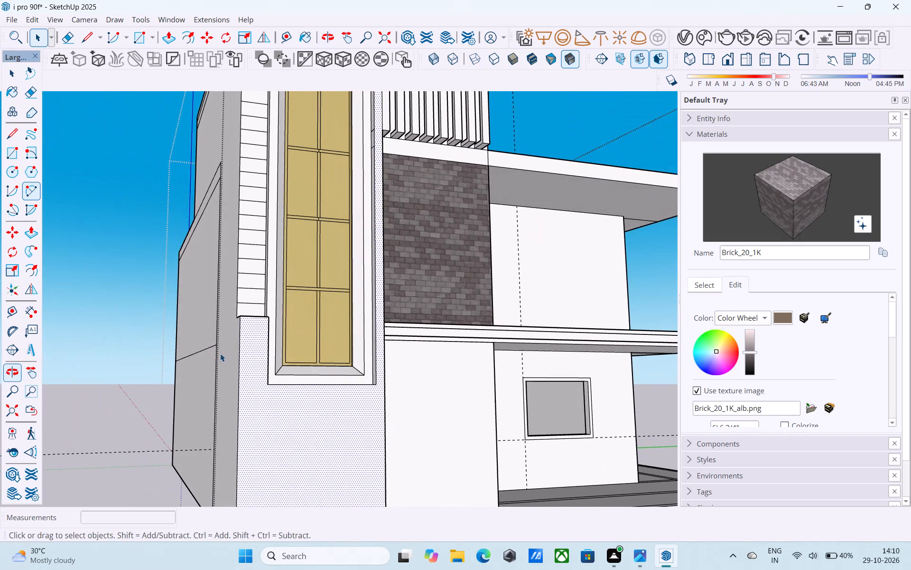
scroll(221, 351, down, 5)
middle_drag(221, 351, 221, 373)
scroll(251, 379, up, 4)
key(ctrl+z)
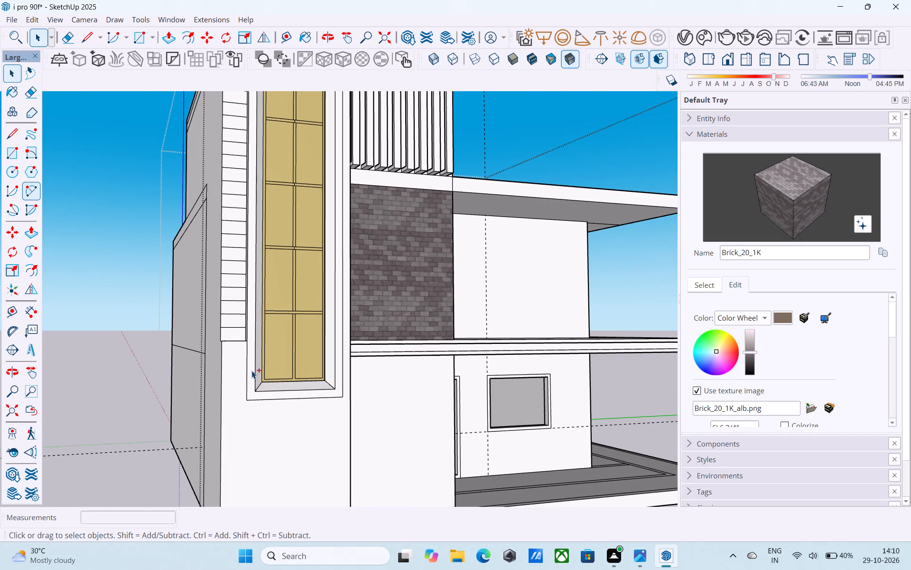
Examine the tall window frame and surrounding tower wall close up and from above, and the whole front elevation.
scroll(258, 362, down, 4)
middle_drag(258, 362, 253, 416)
scroll(253, 416, up, 4)
scroll(251, 416, down, 3)
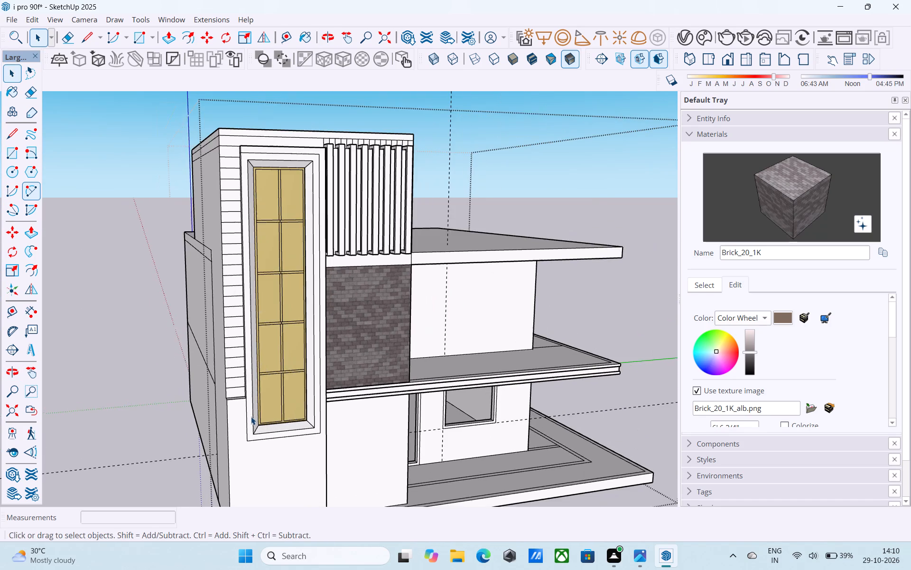
middle_drag(250, 418, 250, 438)
scroll(250, 438, up, 4)
click(246, 443)
scroll(246, 443, down, 5)
shift+middle_drag(246, 443, 245, 461)
scroll(247, 379, up, 4)
scroll(247, 379, down, 2)
shift+middle_drag(247, 379, 235, 472)
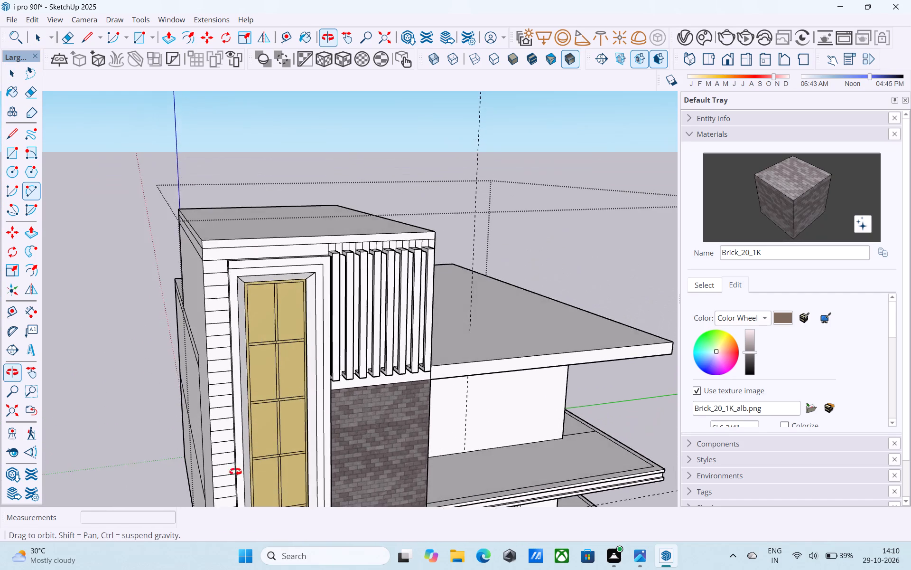
shift+middle_drag(235, 472, 205, 494)
scroll(205, 494, up, 1)
scroll(227, 386, down, 3)
middle_drag(227, 386, 239, 405)
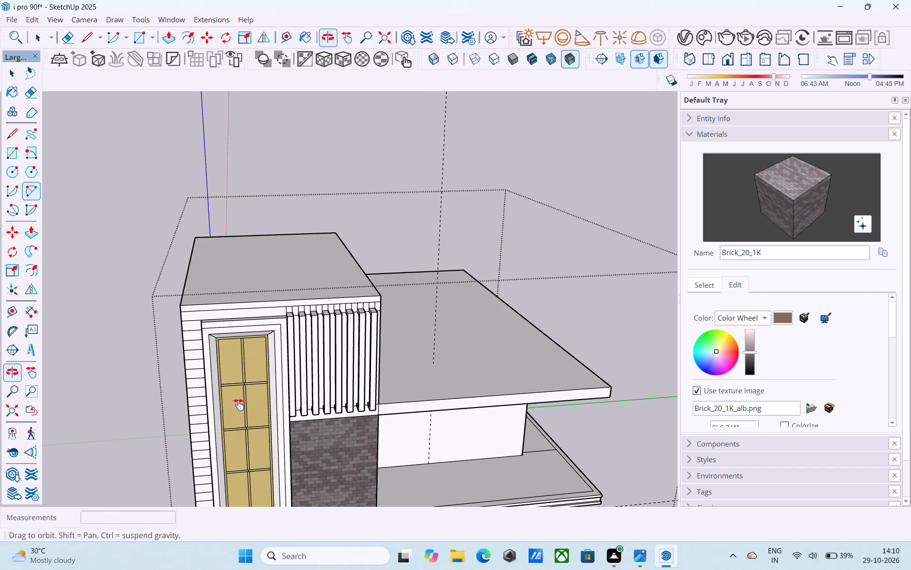
middle_drag(239, 405, 237, 401)
middle_drag(332, 413, 261, 374)
scroll(261, 374, up, 1)
scroll(274, 366, down, 4)
shift+middle_drag(275, 366, 296, 301)
scroll(296, 301, up, 1)
scroll(296, 301, down, 4)
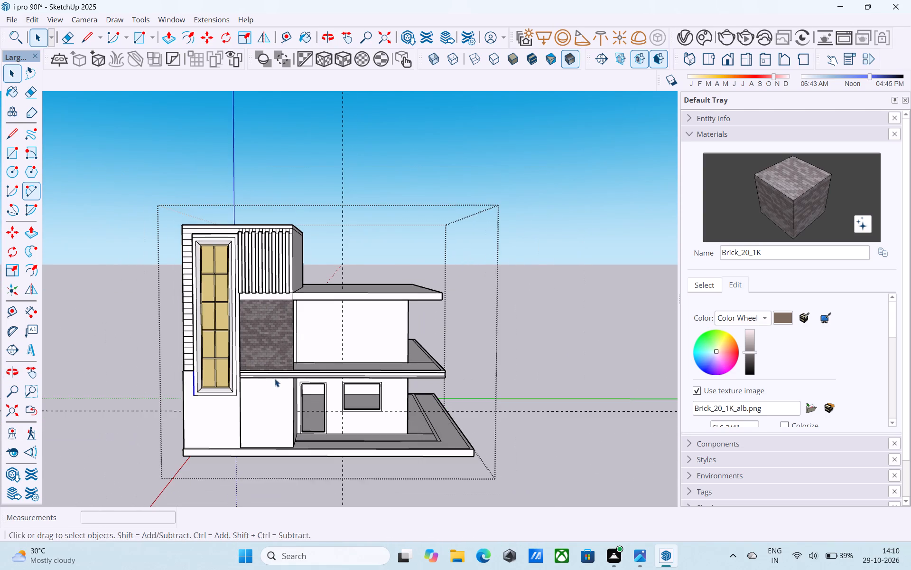
Push the tower's front wall face around the tall window back flush with the adjacent ground-floor wall face.
middle_drag(275, 380, 135, 330)
scroll(176, 355, up, 6)
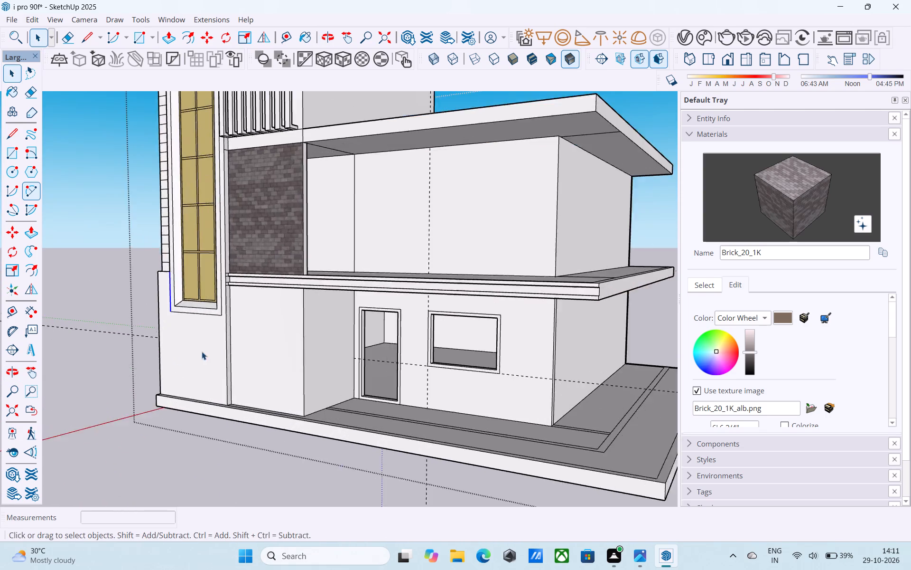
scroll(202, 351, up, 6)
middle_drag(214, 341, 206, 364)
click(212, 368)
key(p)
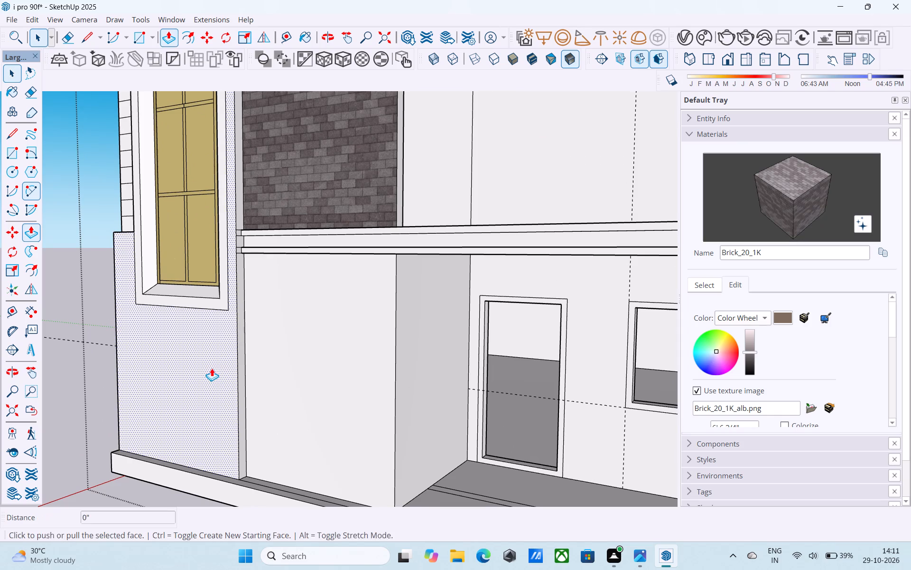
click(212, 368)
click(270, 360)
key(space)
scroll(271, 358, down, 1)
middle_drag(271, 358, 413, 354)
key(ctrl+z)
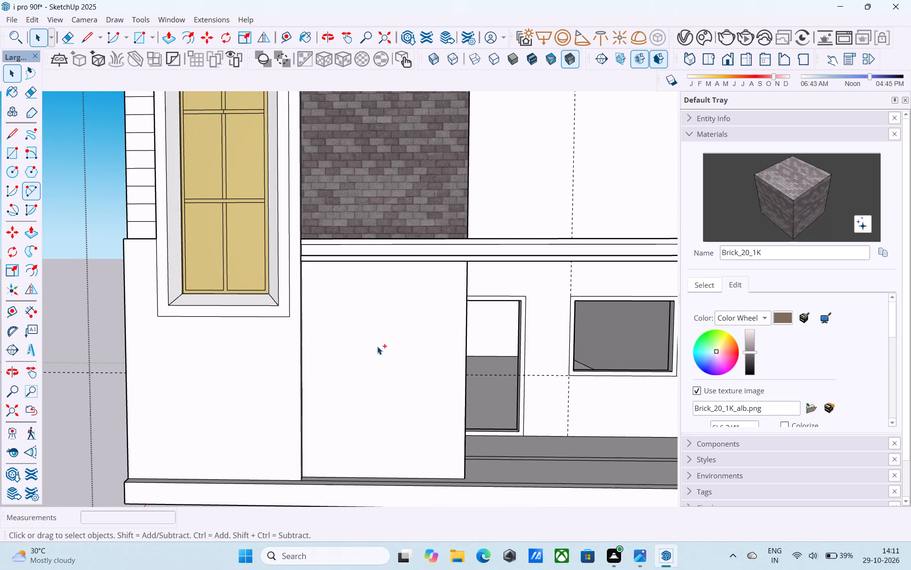
key(ctrl+y)
Save the model.
key(ctrl+s)
key(space)
Examine the brick panel beside the tall window up close from both sides, selecting its face.
scroll(377, 346, down, 5)
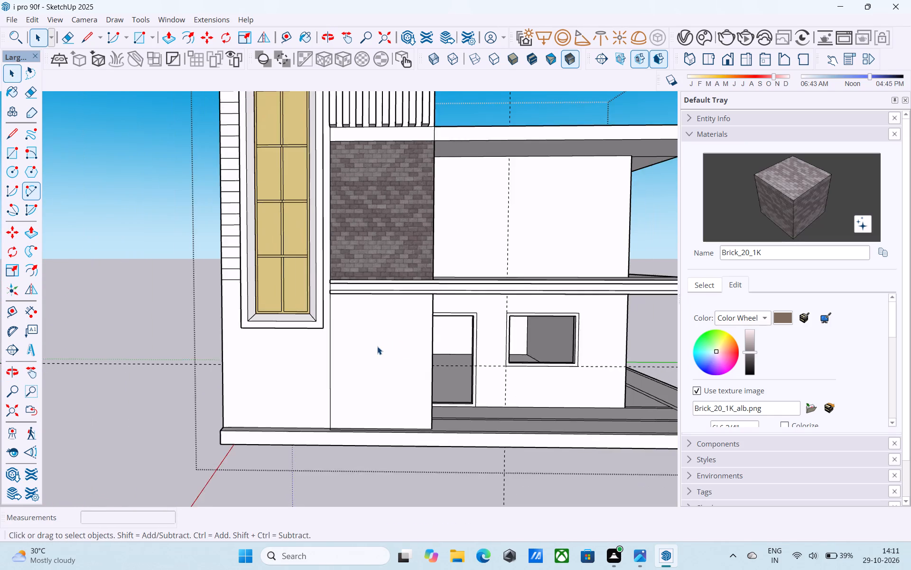
scroll(377, 346, down, 4)
middle_drag(376, 350, 378, 401)
scroll(347, 342, up, 11)
middle_drag(349, 320, 474, 356)
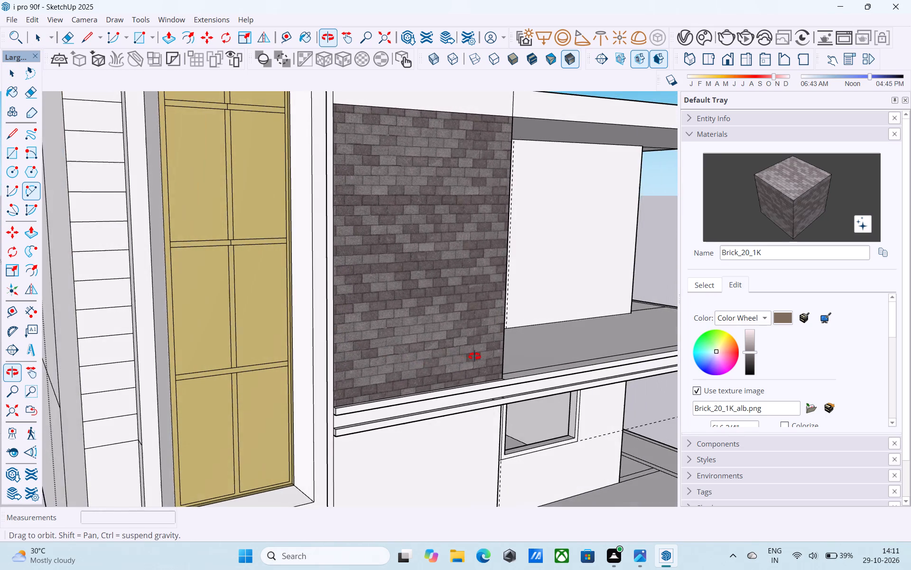
middle_drag(474, 356, 316, 323)
scroll(332, 329, up, 4)
middle_drag(331, 330, 359, 328)
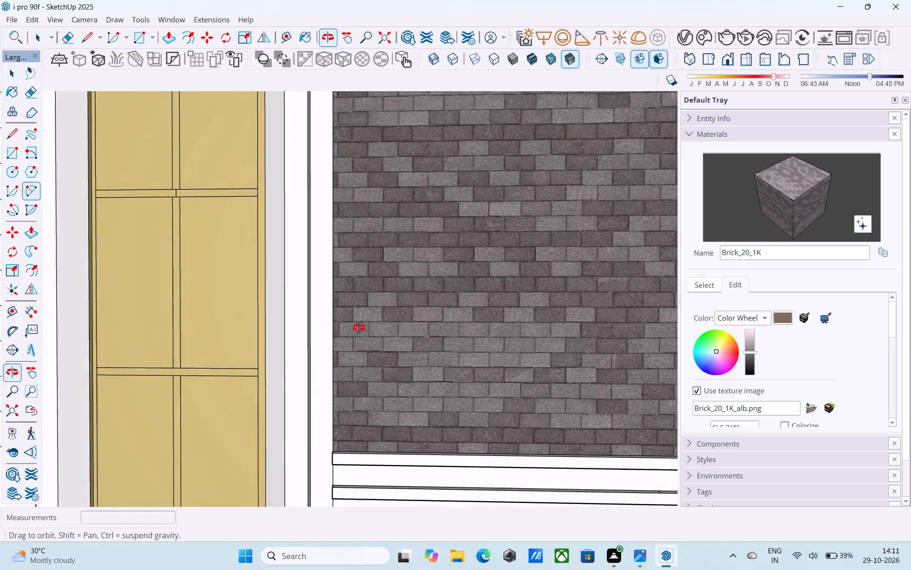
middle_drag(359, 328, 493, 356)
click(462, 343)
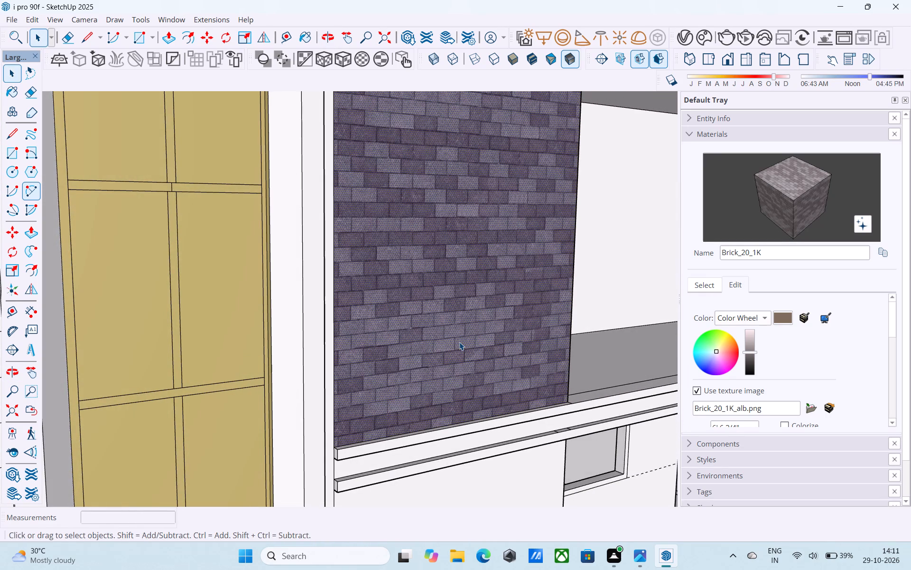
scroll(459, 342, down, 5)
shift+middle_drag(459, 344, 88, 388)
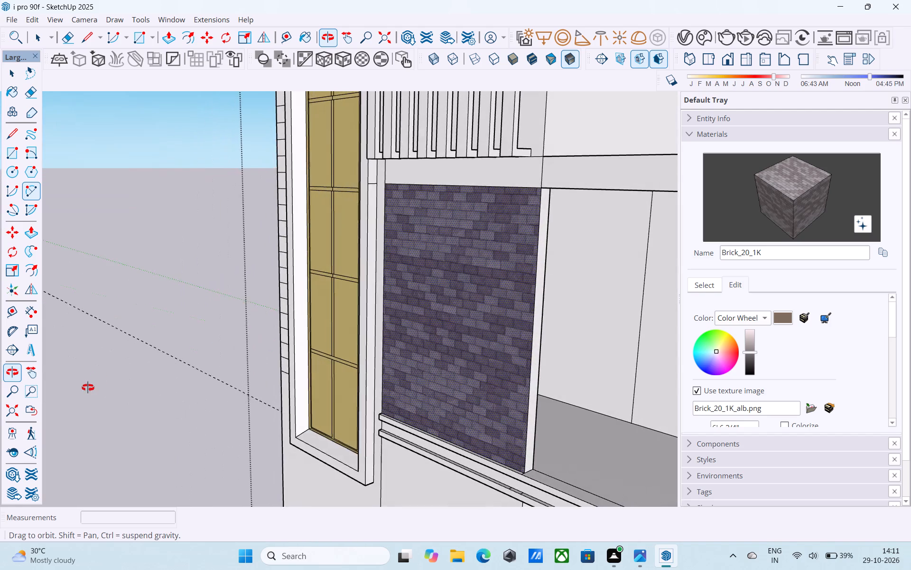
shift+middle_drag(88, 388, 117, 366)
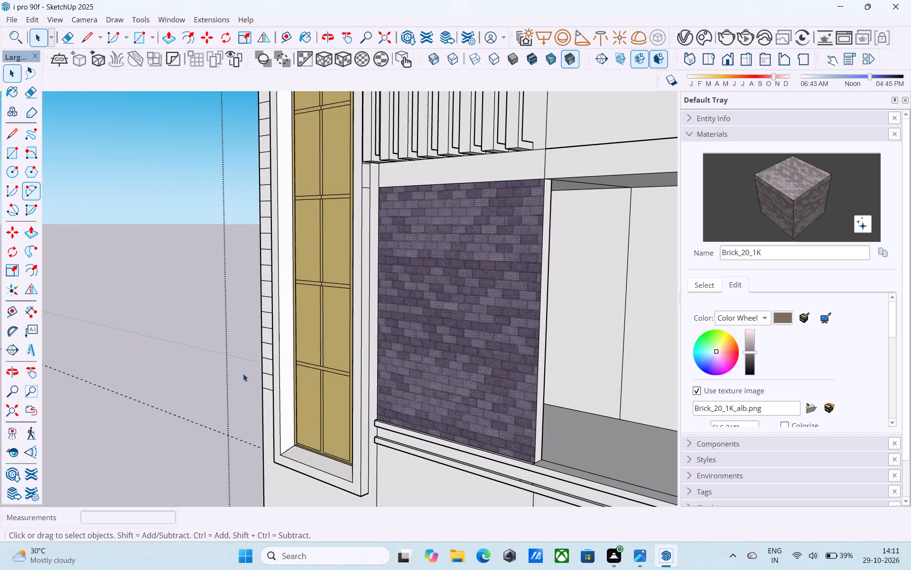
Examine the whole house from the front corner, the side and the front, including the tower and overhanging slabs.
scroll(247, 371, down, 1)
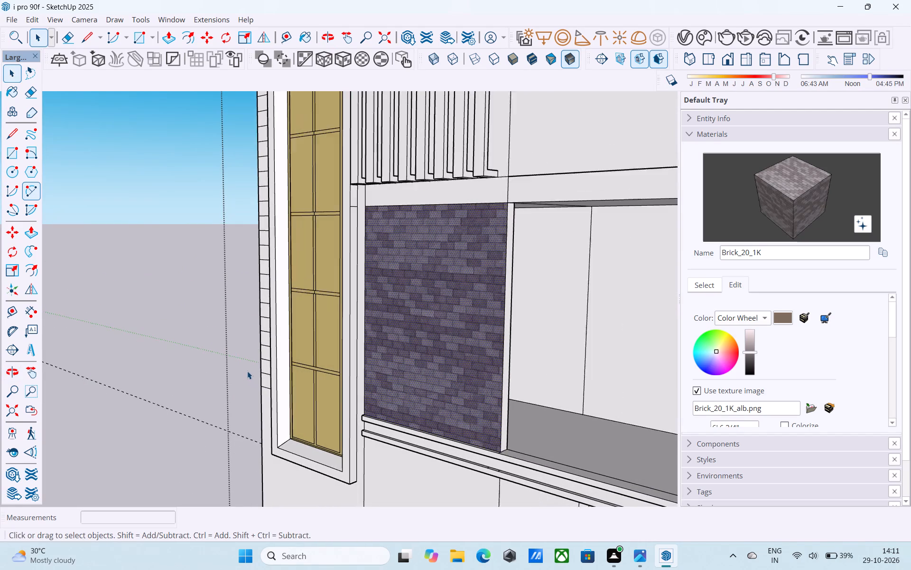
scroll(247, 371, down, 2)
shift+middle_drag(307, 389, 159, 375)
scroll(159, 373, down, 5)
middle_drag(179, 397, 213, 390)
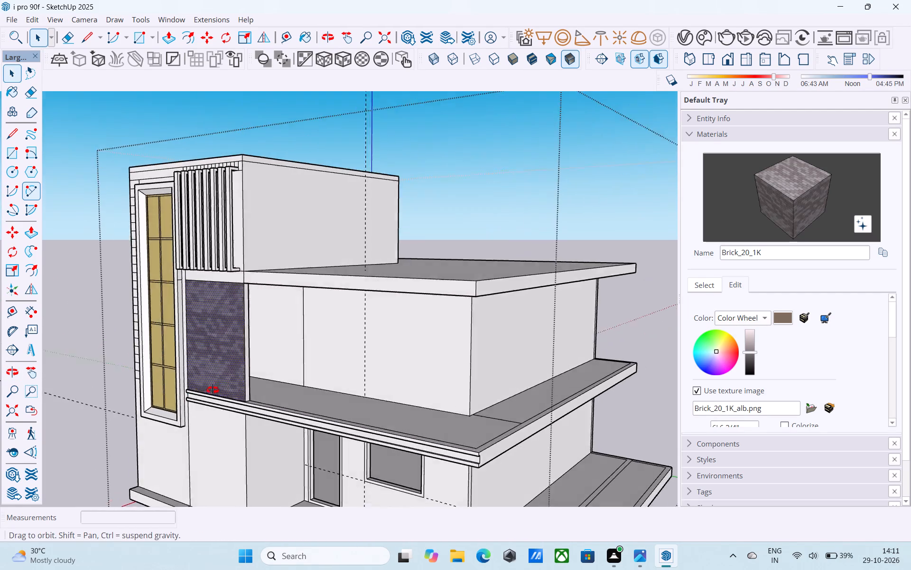
middle_drag(213, 390, 230, 379)
middle_drag(231, 379, 359, 384)
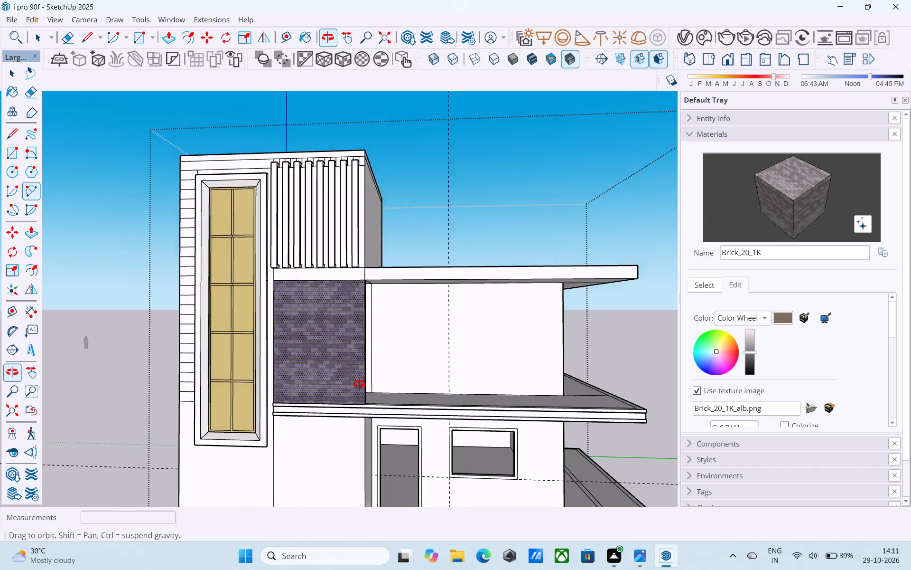
middle_drag(359, 384, 318, 366)
scroll(319, 361, down, 5)
middle_drag(341, 384, 68, 356)
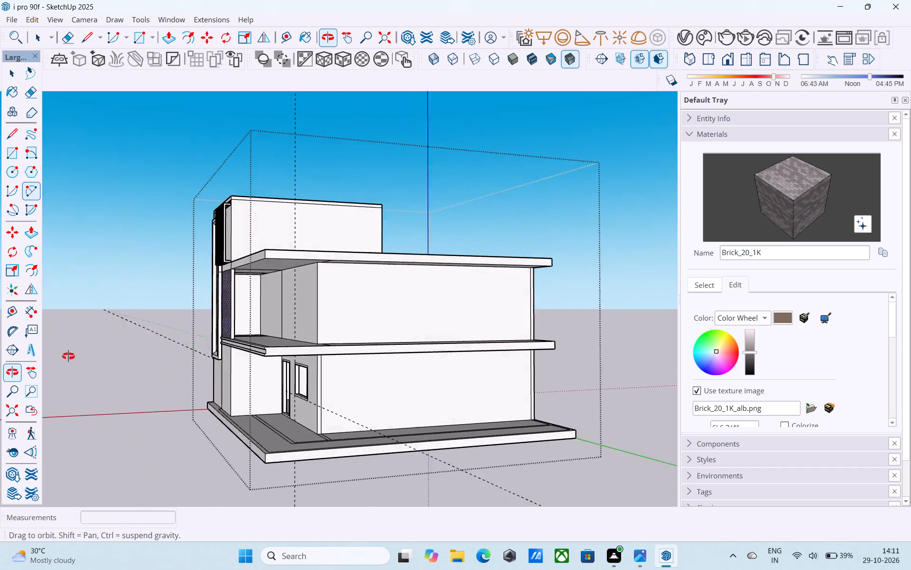
middle_drag(68, 356, 354, 394)
scroll(354, 394, up, 5)
scroll(354, 394, down, 3)
shift+middle_click(354, 394)
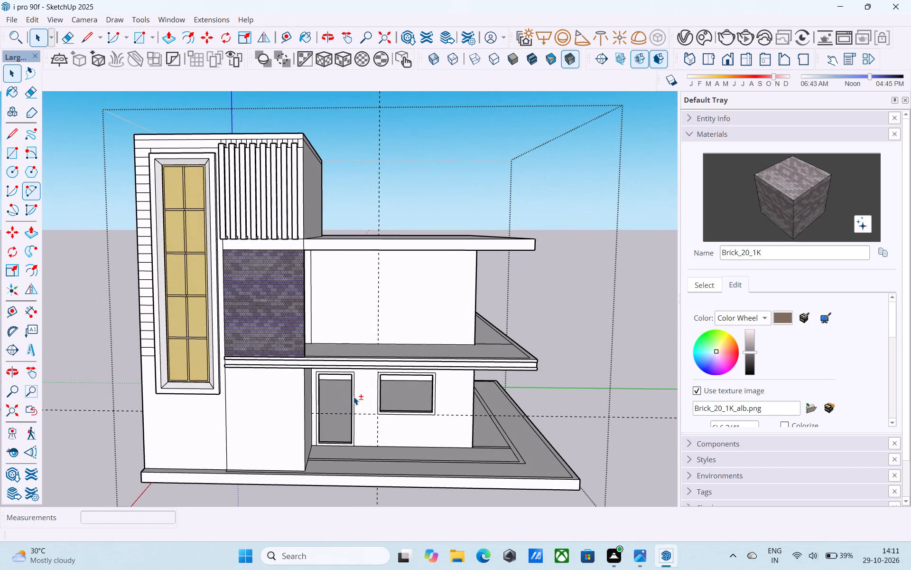
Offset the outline of the ground-floor tower side wall face beside the door inward by 6".
key(space)
scroll(353, 397, down, 6)
middle_drag(353, 397, 179, 365)
scroll(244, 369, up, 6)
click(304, 407)
scroll(304, 407, up, 7)
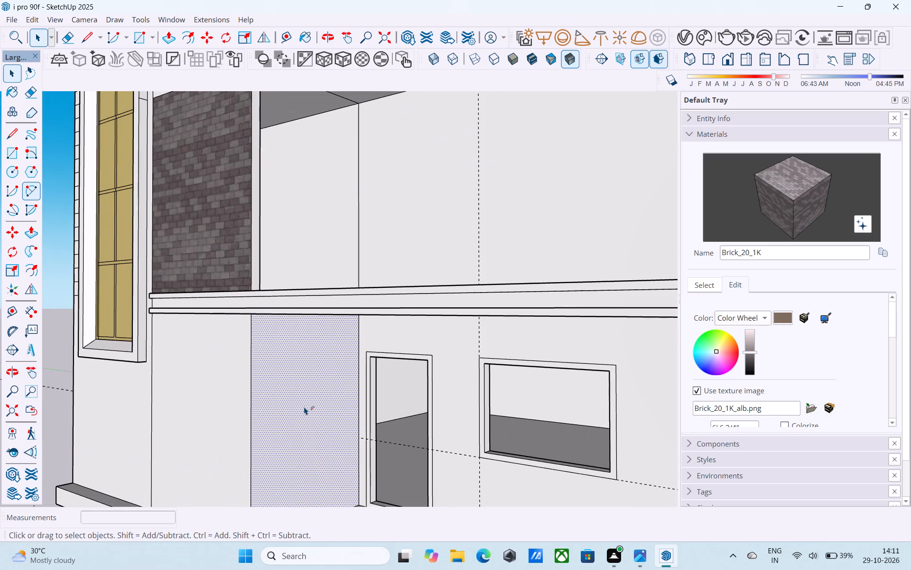
key(f)
click(304, 407)
key(6)
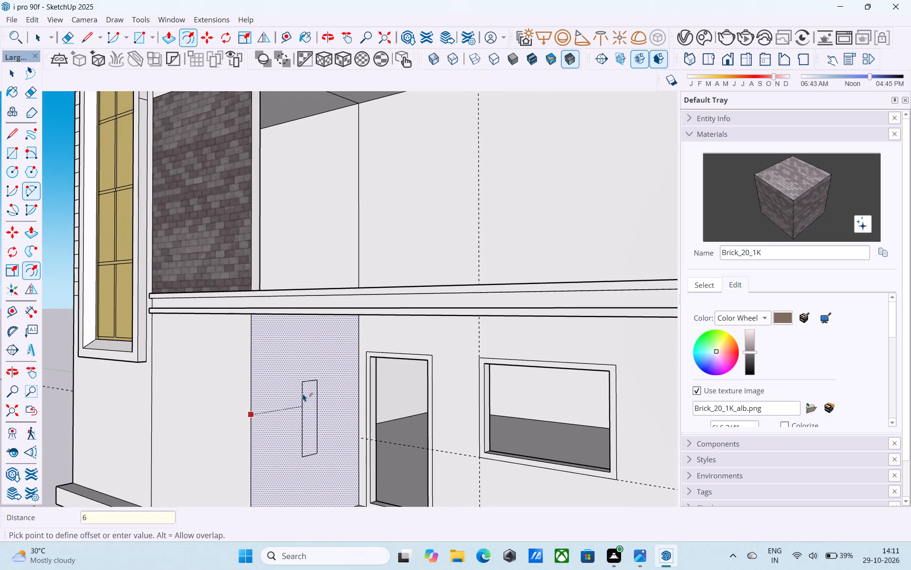
key(shift+quotedbl)
key(Return)
Push the inner face of that side wall 6" through to cut an opening beside the door.
key(space)
click(303, 393)
key(p)
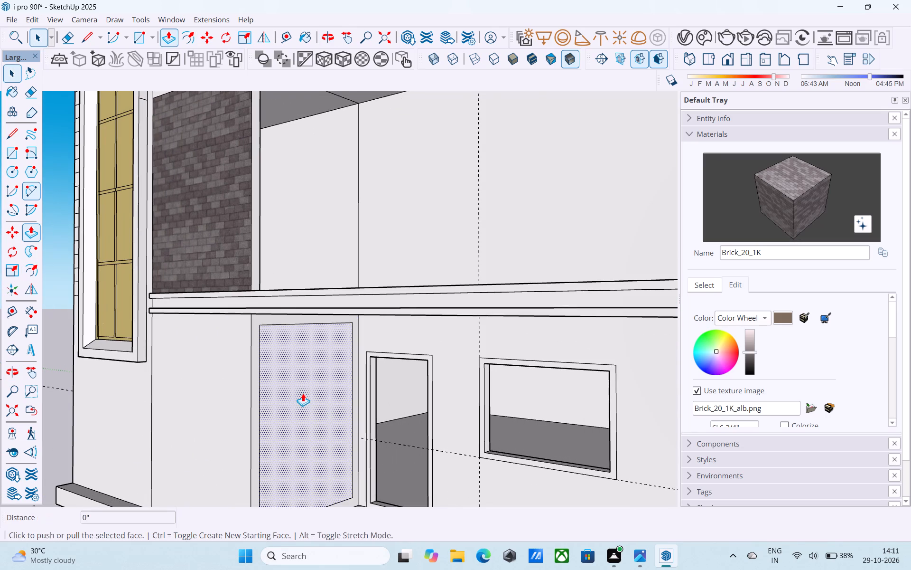
click(303, 393)
middle_drag(302, 393, 250, 385)
scroll(250, 385, up, 3)
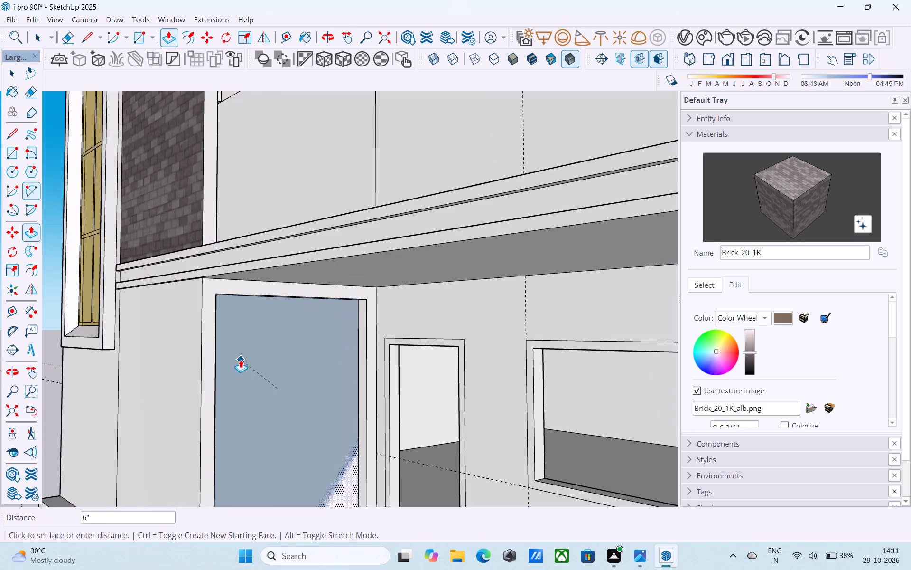
click(241, 360)
Push the end face of the low ledge behind the upper-floor brick panel back to the opposite wall to remove the ledge.
scroll(241, 360, down, 5)
middle_drag(241, 360, 286, 372)
scroll(376, 433, up, 5)
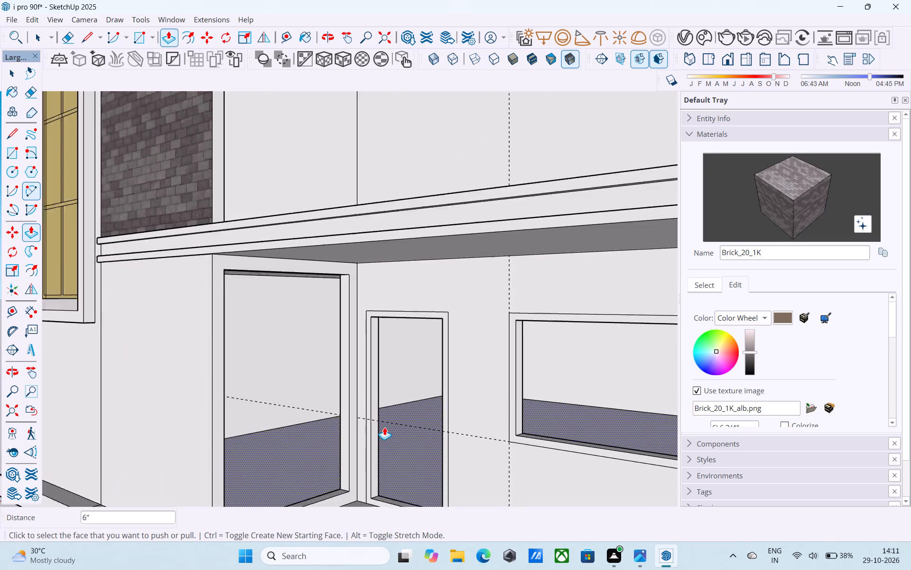
scroll(384, 427, up, 1)
scroll(382, 426, down, 2)
middle_drag(311, 372, 260, 339)
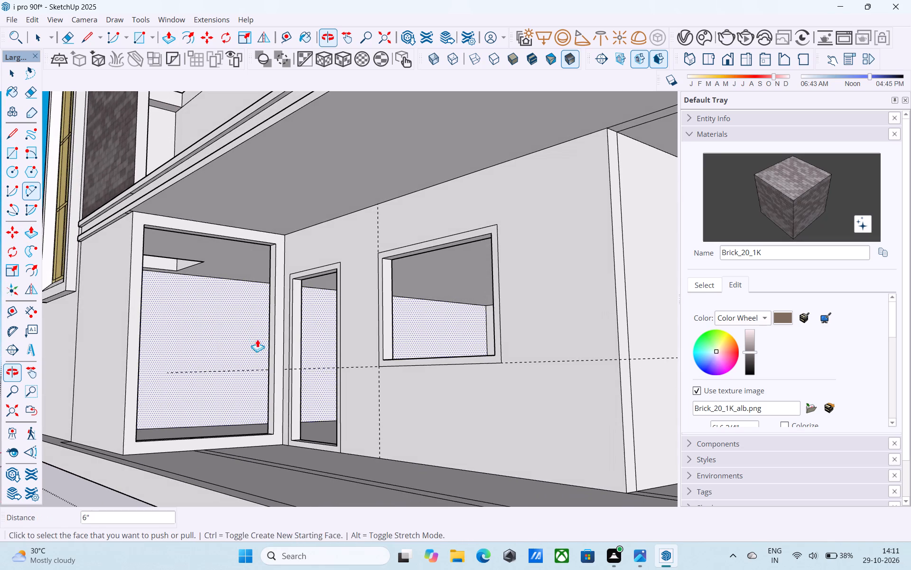
middle_drag(215, 297, 160, 374)
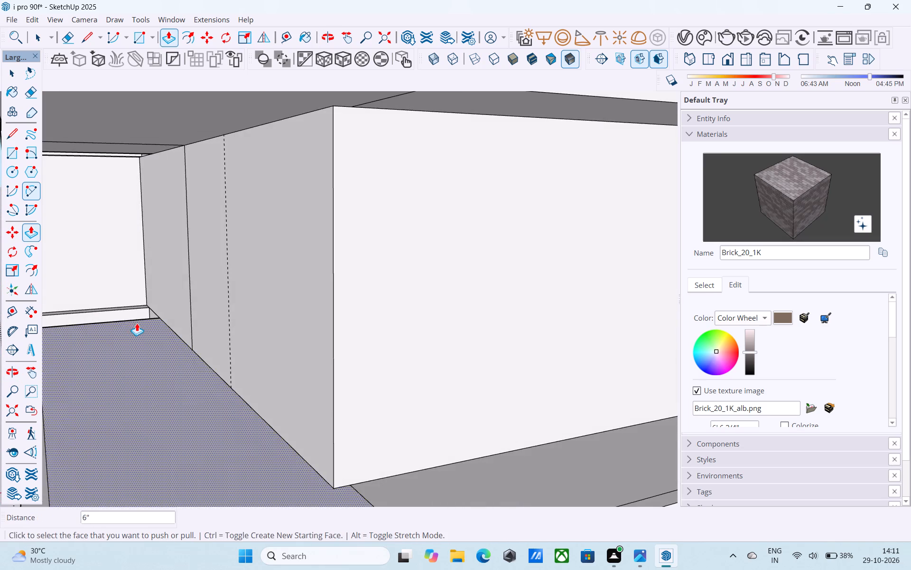
scroll(137, 323, down, 4)
middle_drag(137, 323, 268, 379)
scroll(265, 381, up, 5)
key(space)
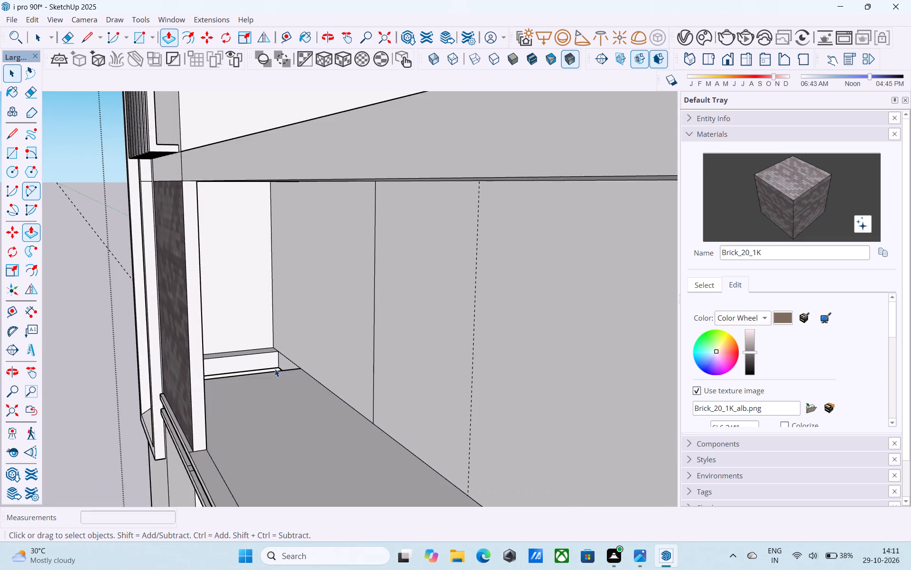
scroll(276, 366, up, 7)
middle_drag(275, 363, 252, 355)
scroll(253, 355, down, 5)
middle_drag(255, 354, 336, 351)
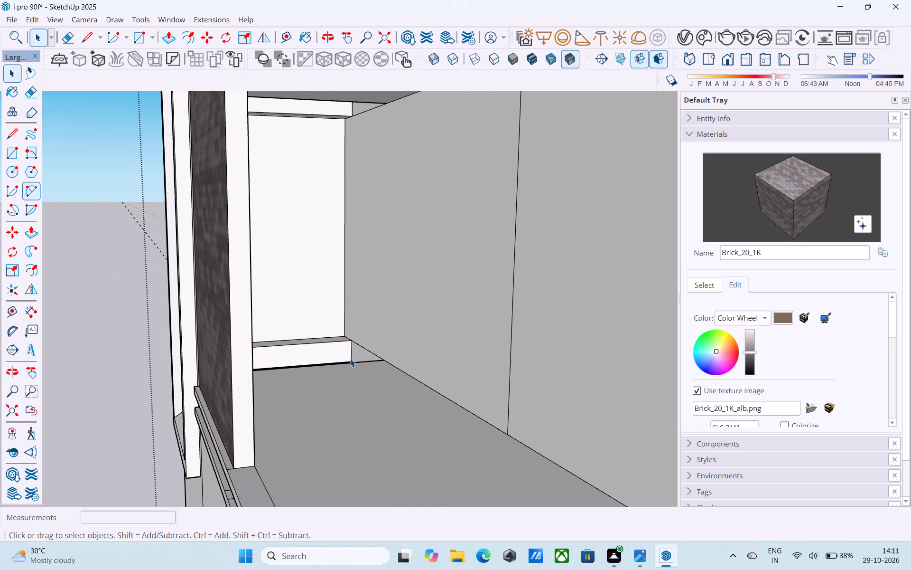
click(352, 356)
key(p)
click(354, 355)
scroll(341, 354, down, 1)
middle_drag(328, 352, 320, 350)
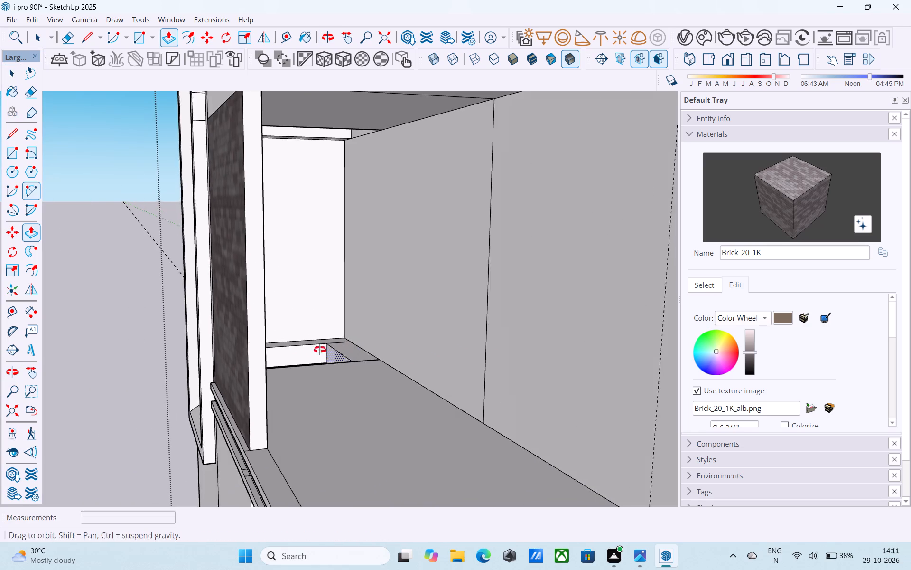
middle_drag(320, 350, 246, 347)
click(201, 354)
Push the end face of the matching overhead strip behind the brick panel 7' back to remove it.
scroll(201, 354, down, 4)
shift+middle_drag(201, 354, 220, 409)
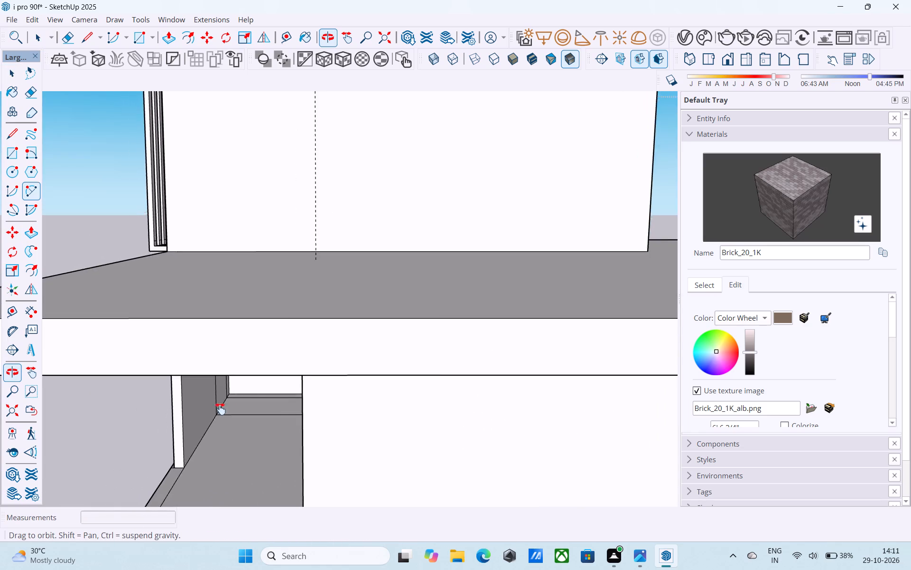
shift+middle_drag(220, 409, 278, 323)
shift+middle_drag(312, 266, 322, 323)
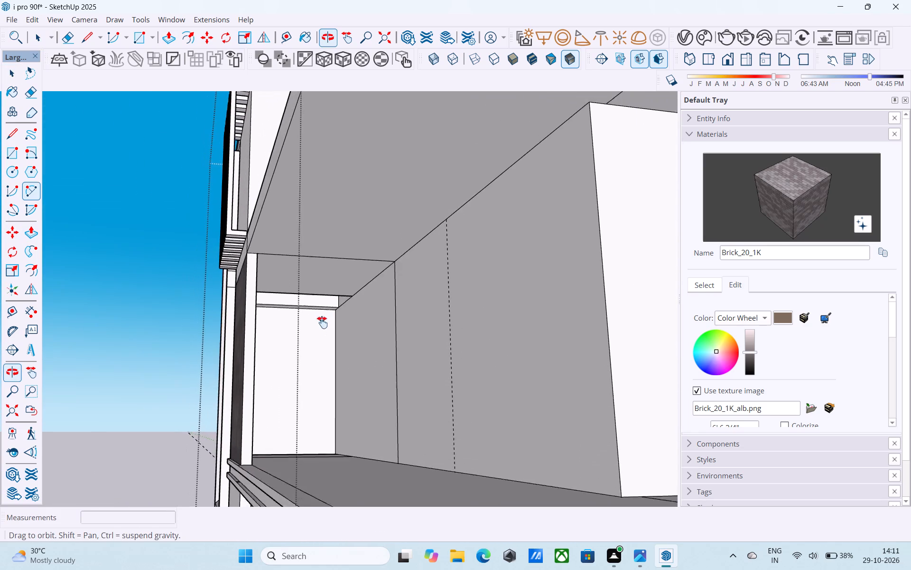
shift+middle_drag(322, 323, 342, 314)
scroll(342, 314, up, 4)
key(space)
click(346, 297)
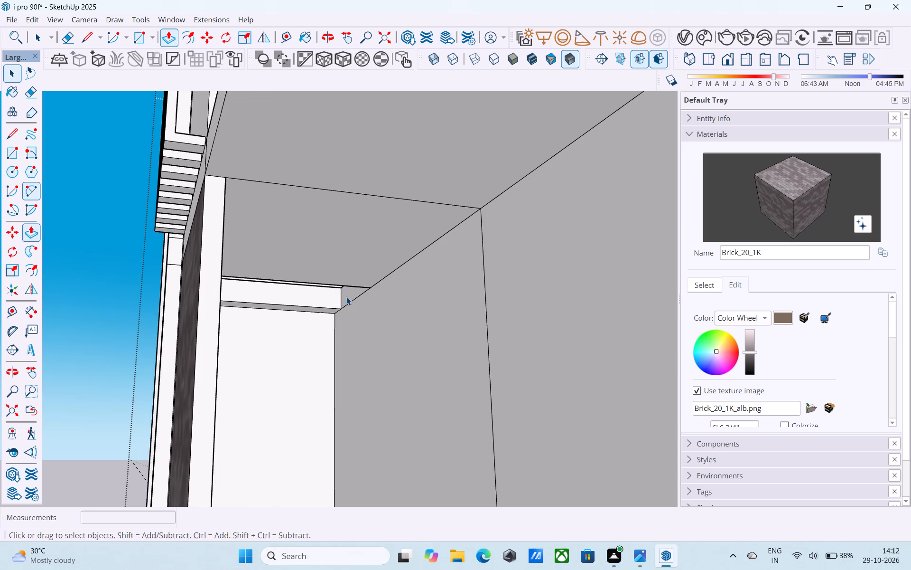
key(p)
click(346, 297)
scroll(336, 305, down, 1)
middle_drag(323, 305, 264, 299)
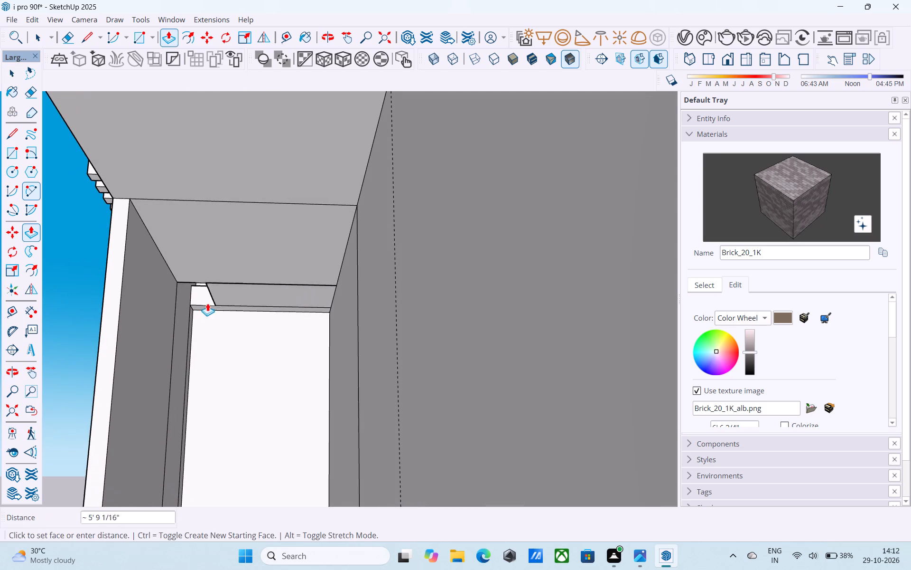
click(166, 309)
Examine the whole house from below, the front and above, including the tower, brick panel and overhanging slabs.
middle_drag(189, 315, 316, 310)
scroll(319, 324, down, 10)
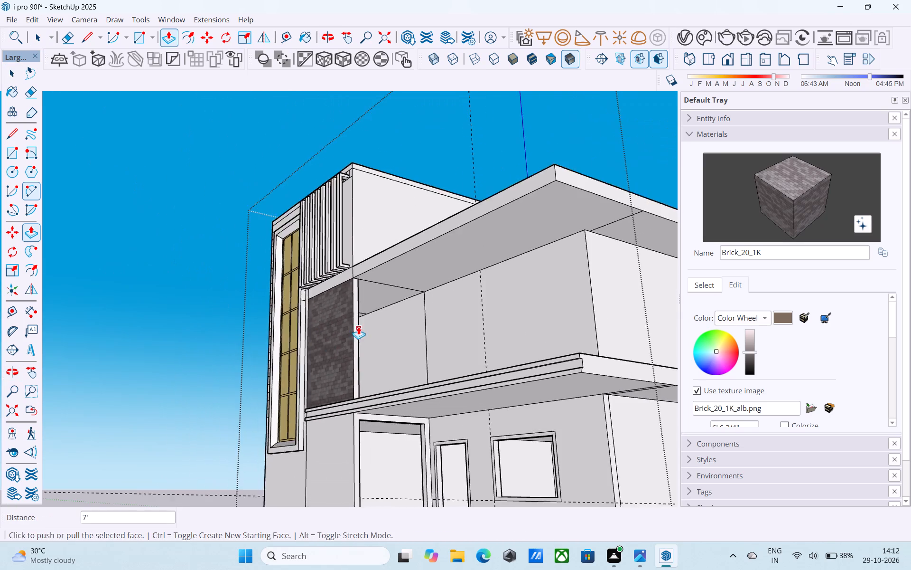
middle_drag(358, 326, 542, 386)
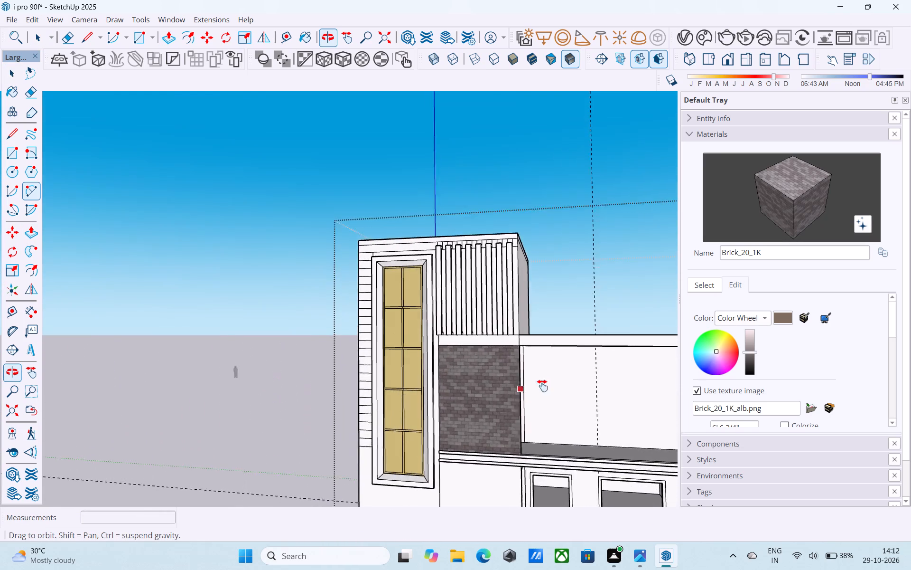
middle_drag(542, 386, 407, 486)
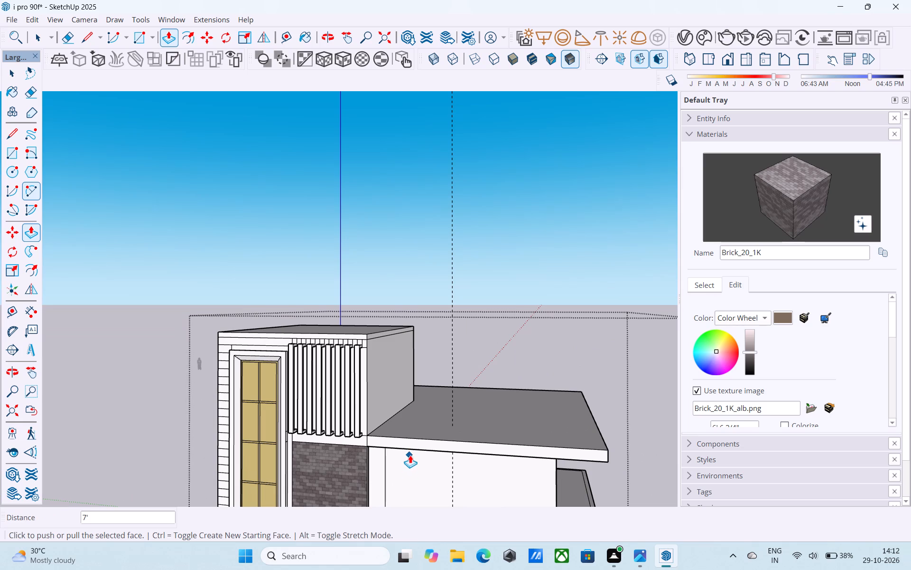
scroll(398, 416, up, 1)
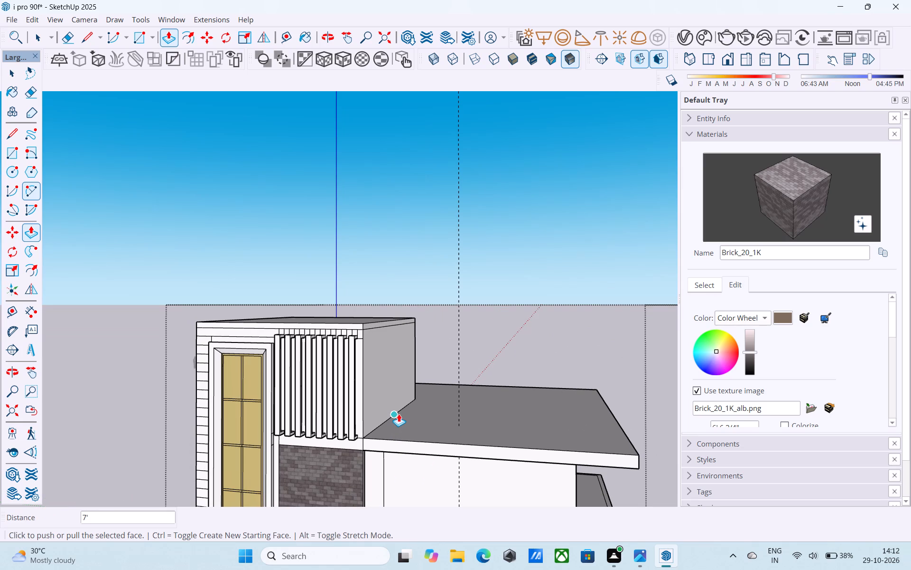
scroll(399, 414, down, 4)
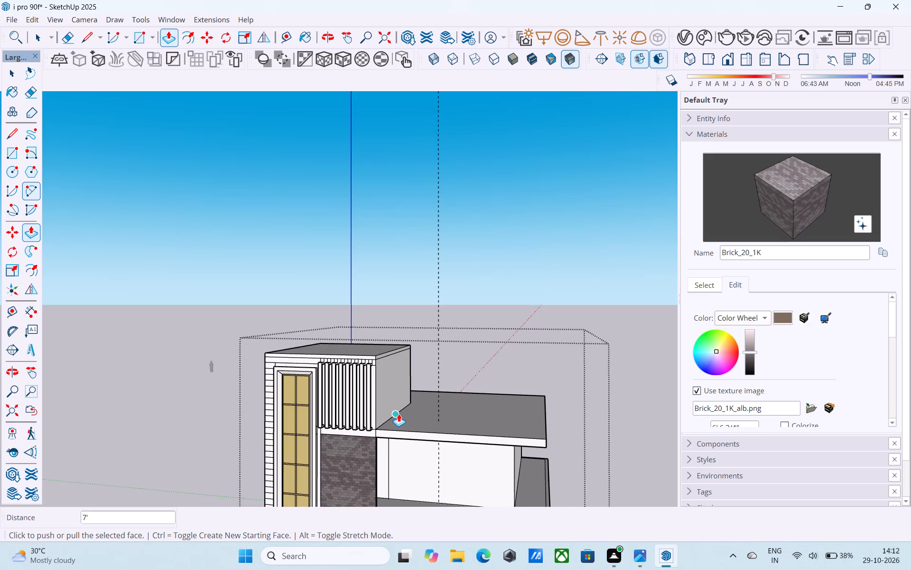
scroll(399, 414, down, 4)
middle_drag(420, 453, 428, 422)
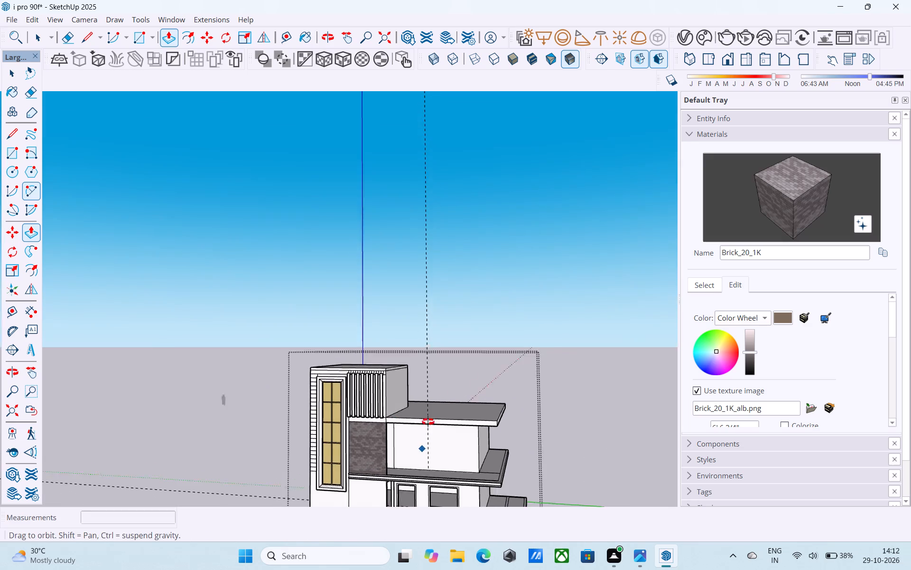
middle_drag(428, 422, 430, 405)
scroll(416, 352, down, 10)
scroll(426, 412, up, 8)
scroll(428, 413, down, 1)
scroll(428, 413, up, 2)
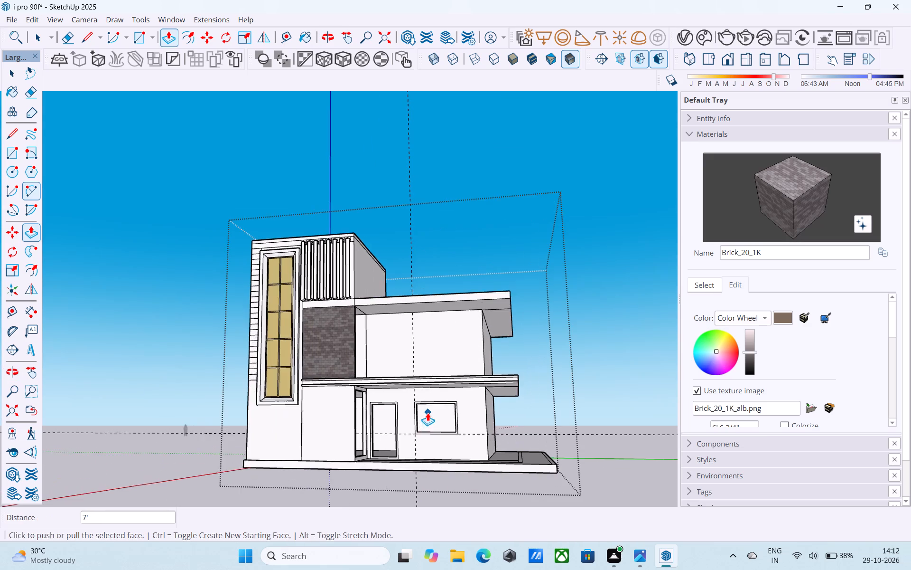
middle_drag(427, 412, 424, 418)
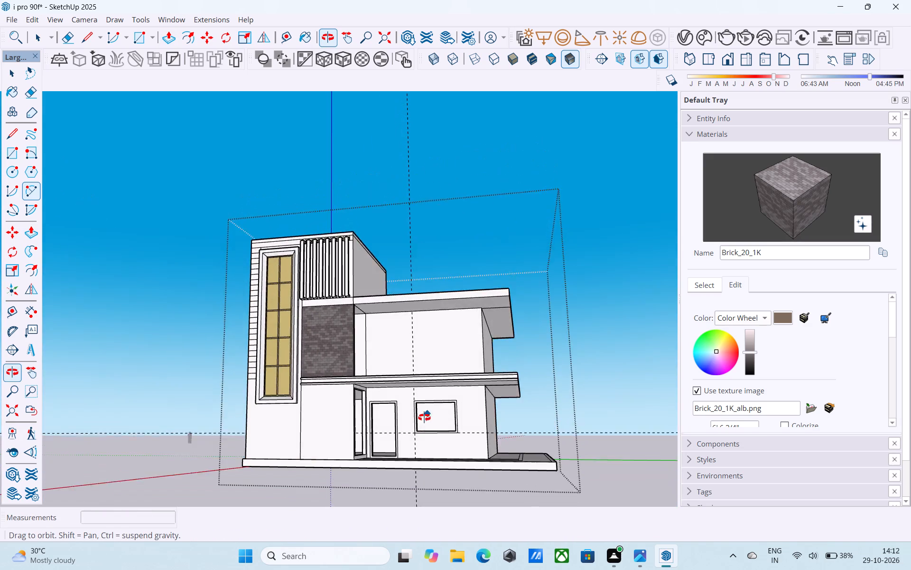
middle_drag(424, 418, 424, 421)
scroll(411, 402, down, 3)
middle_drag(410, 401, 438, 525)
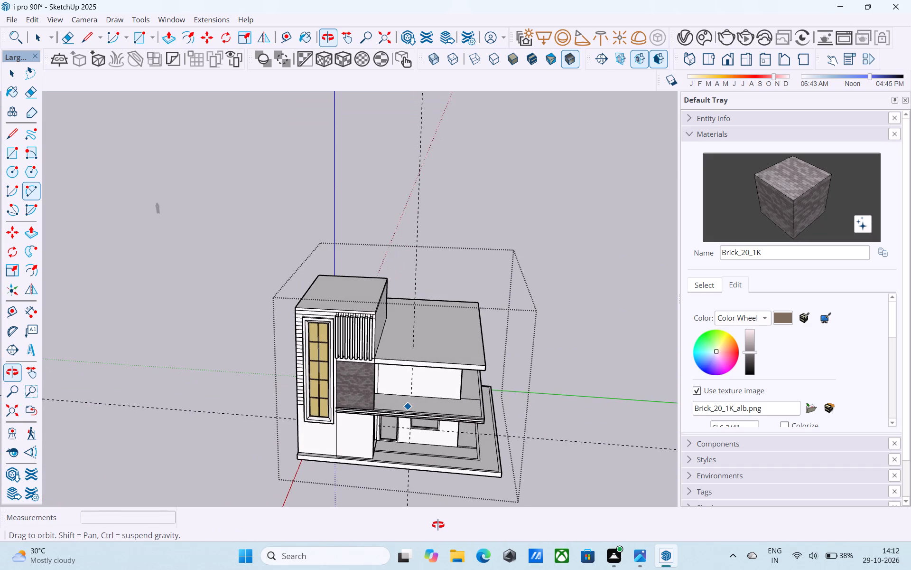
middle_drag(438, 525, 321, 495)
scroll(344, 351, up, 5)
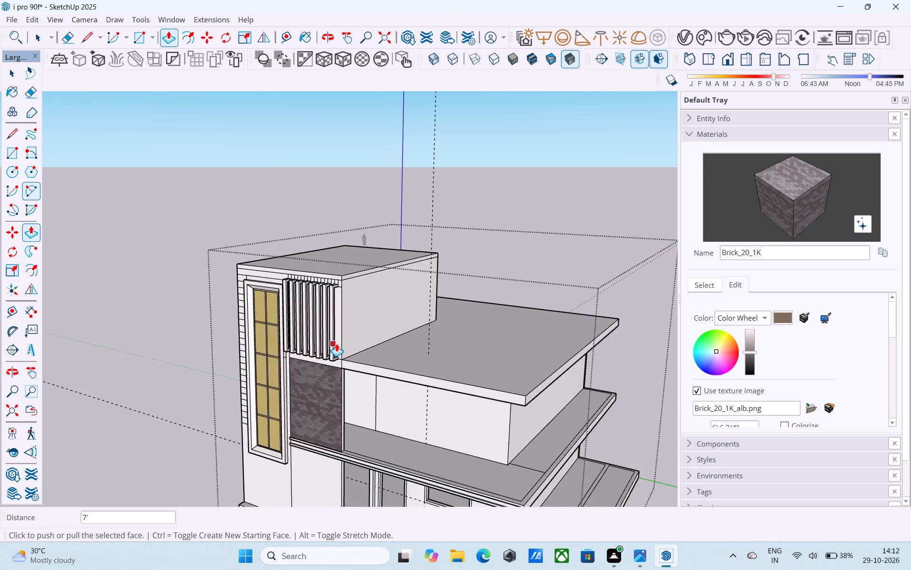
scroll(336, 343, up, 5)
middle_drag(337, 360, 257, 296)
middle_drag(255, 315, 267, 319)
scroll(271, 316, up, 4)
scroll(296, 332, down, 4)
shift+middle_drag(332, 343, 297, 338)
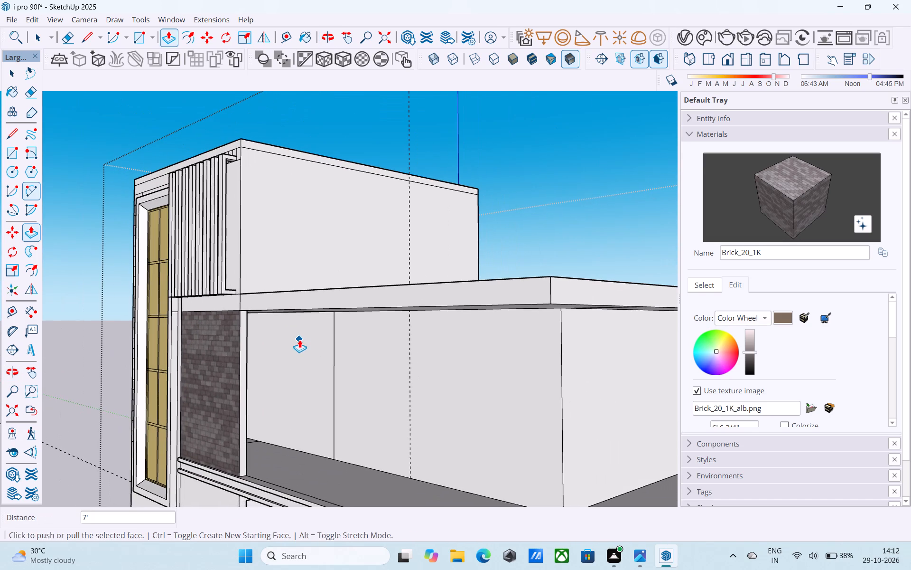
Save the model.
key(ctrl+s)
key(space)
Place a vertical guide on the brick panel 1.5' in from its edge nearest the tall window.
scroll(299, 340, down, 4)
middle_drag(299, 340, 398, 372)
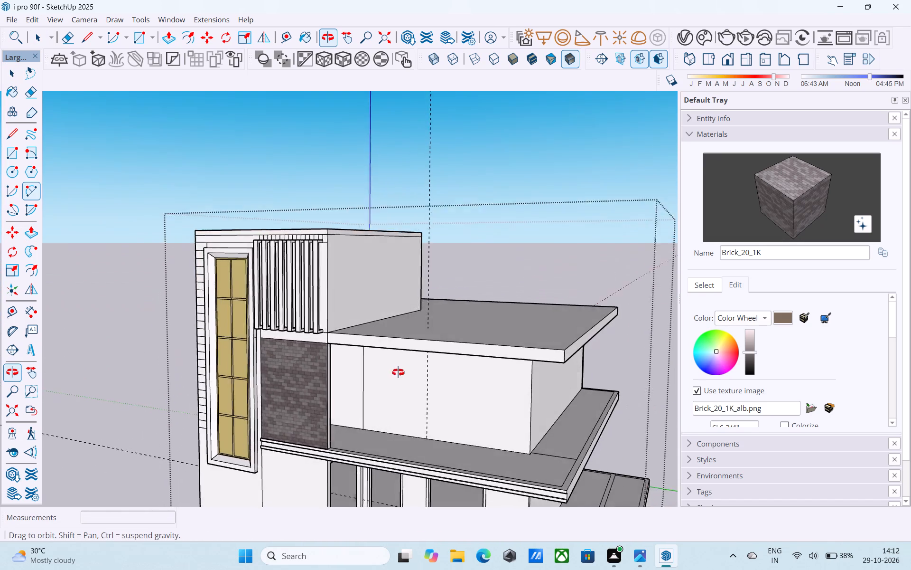
middle_drag(398, 372, 518, 366)
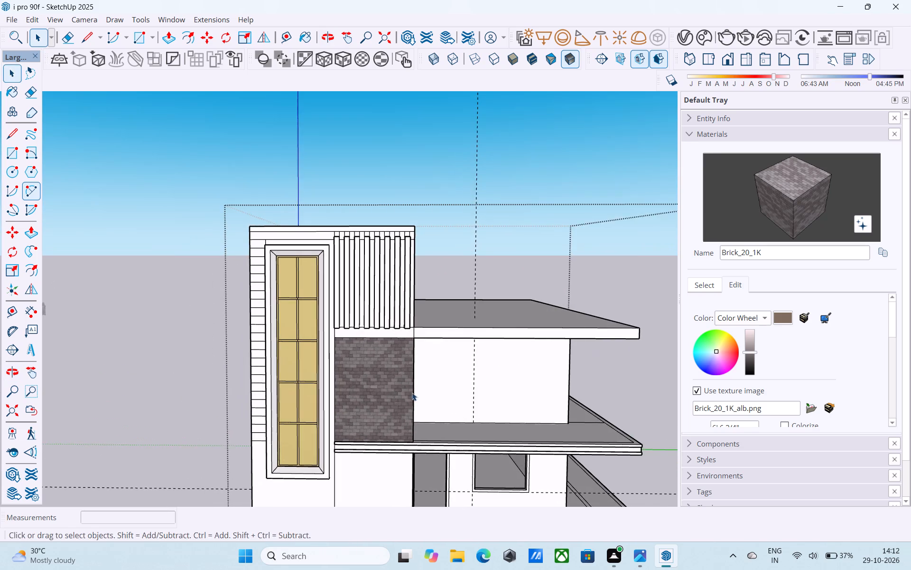
scroll(378, 395, up, 4)
middle_drag(376, 394, 349, 388)
scroll(275, 382, up, 5)
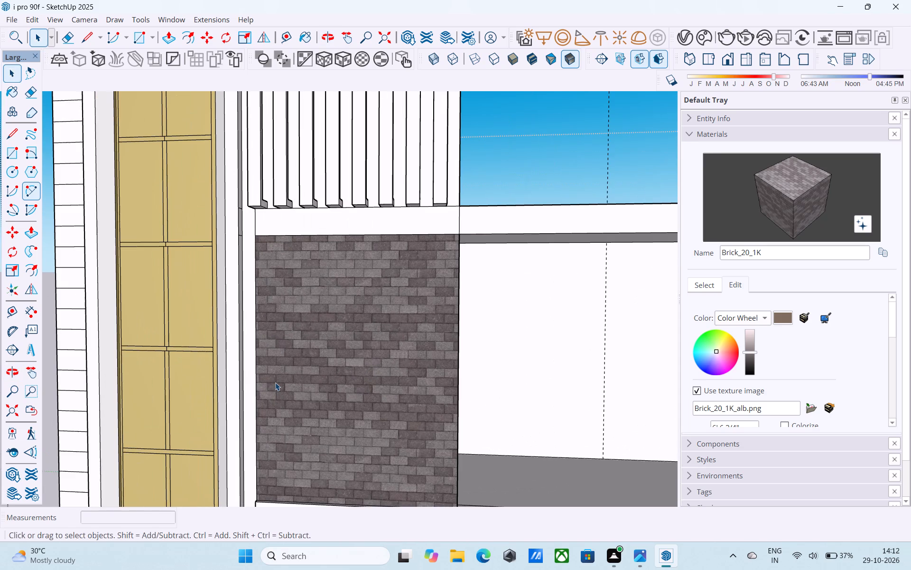
key(l)
click(257, 372)
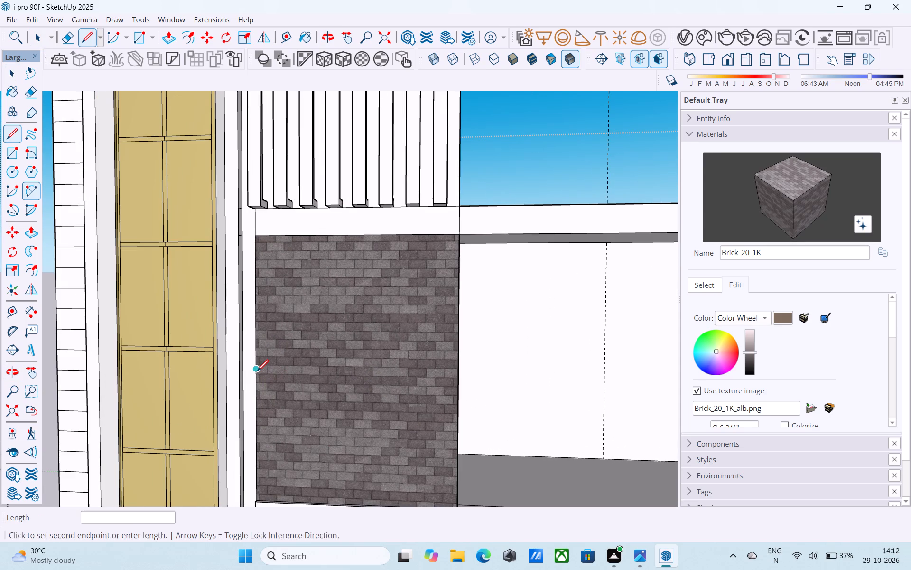
key(t)
click(255, 370)
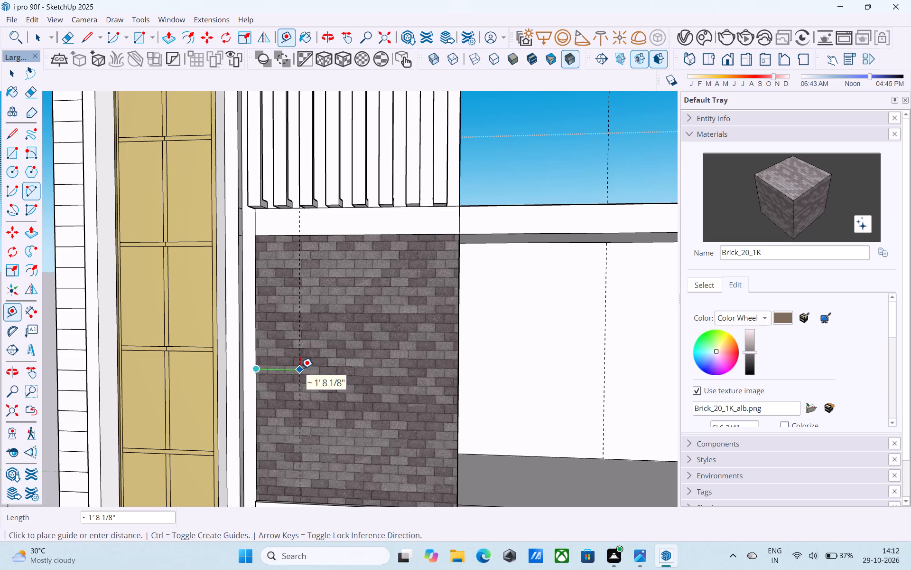
text(1.5')
key(Return)
Place a horizontal guide on the brick panel 3' above its bottom edge.
scroll(300, 369, down, 4)
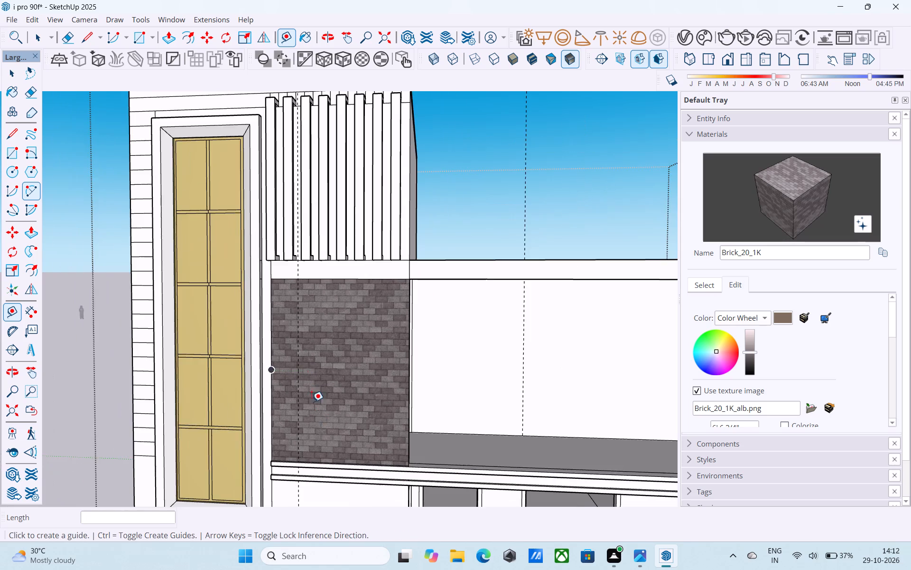
scroll(326, 480, up, 7)
middle_drag(309, 456, 277, 503)
scroll(307, 463, up, 7)
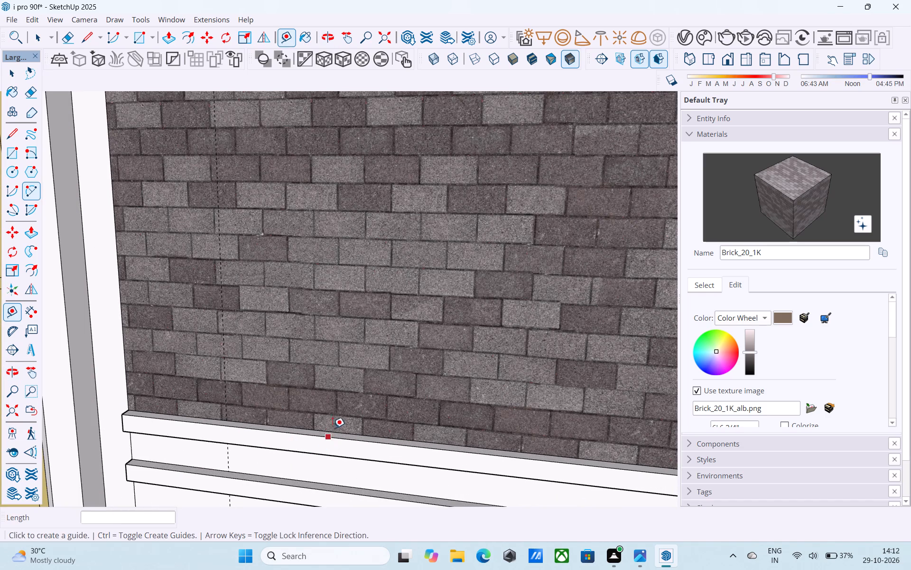
click(335, 432)
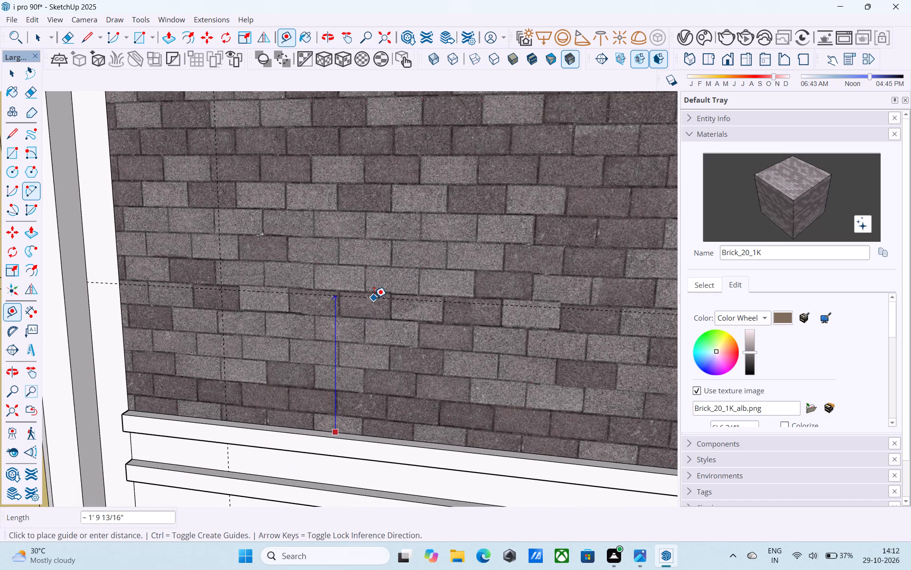
text(3')
key(Return)
Draw a 4' by 5' rectangle on the brick panel, starting from the intersection of the two guides.
key(r)
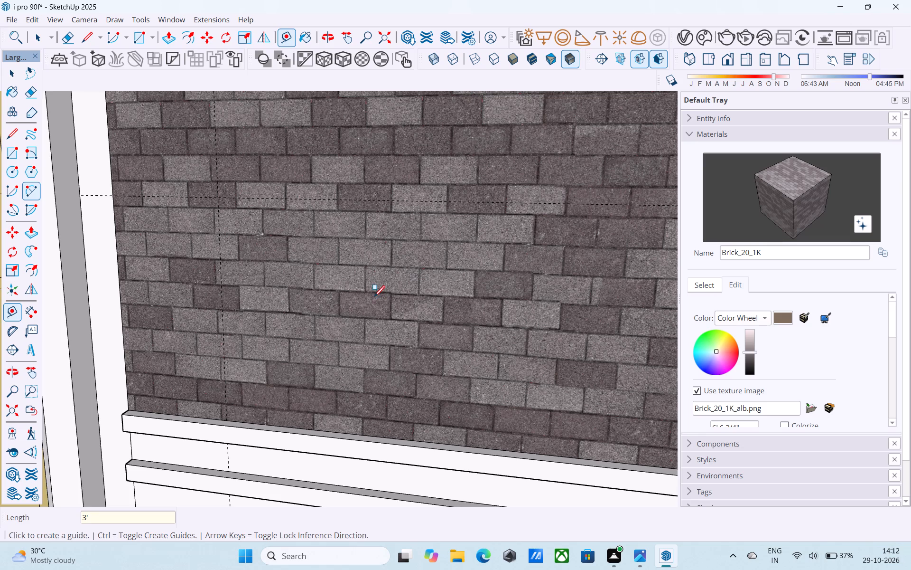
click(219, 196)
scroll(335, 158, down, 8)
shift+middle_drag(343, 188, 303, 390)
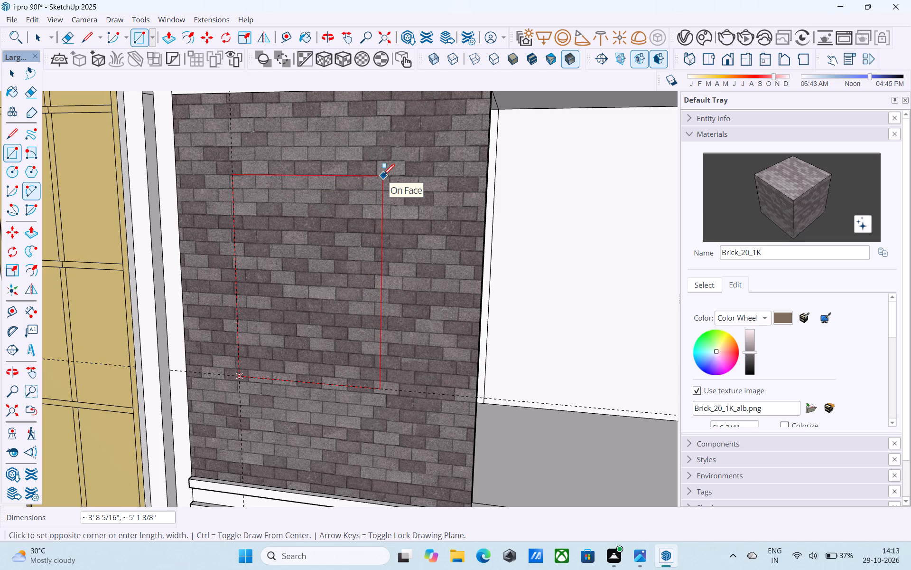
text(4',5')
key(Return)
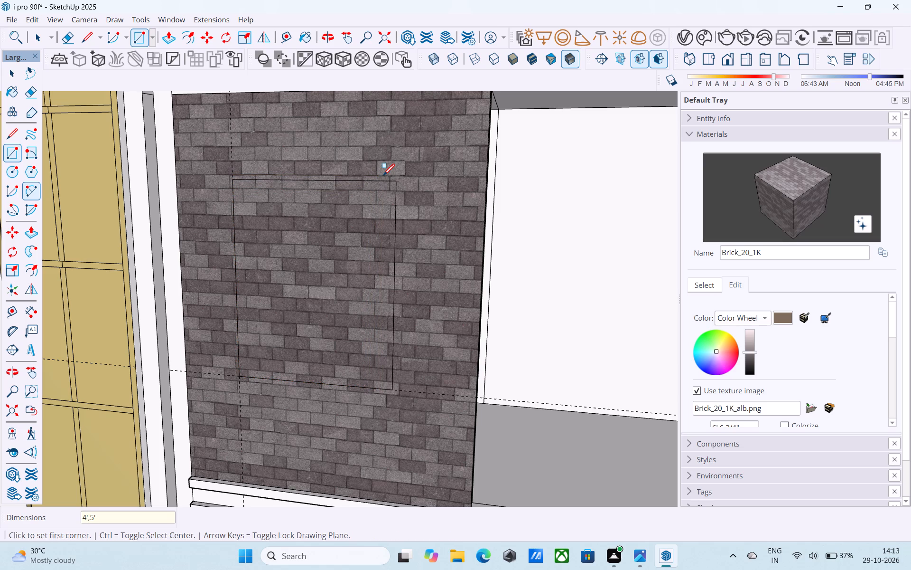
scroll(386, 179, down, 12)
middle_drag(335, 215, 354, 228)
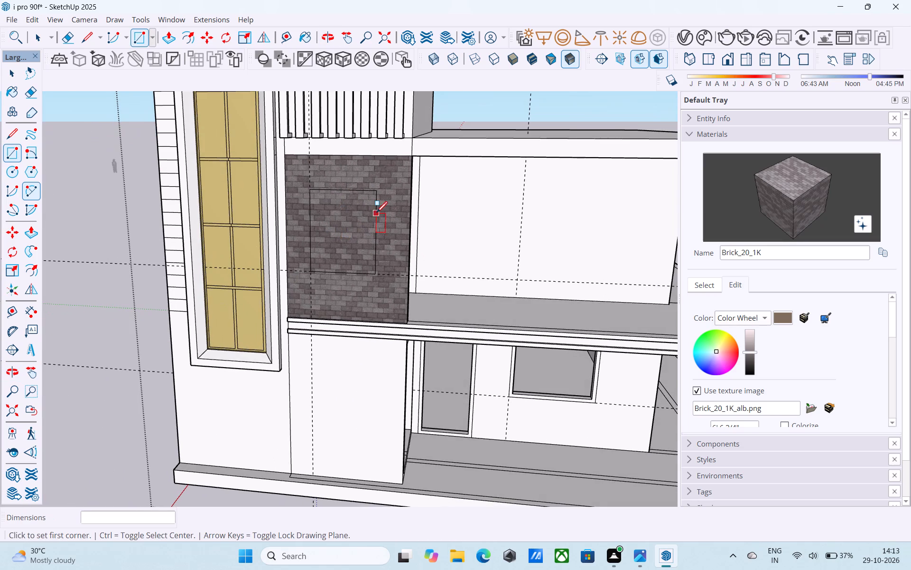
Offset the rectangle on the brick panel inward by 3" to form a window frame border.
scroll(399, 174, up, 5)
key(space)
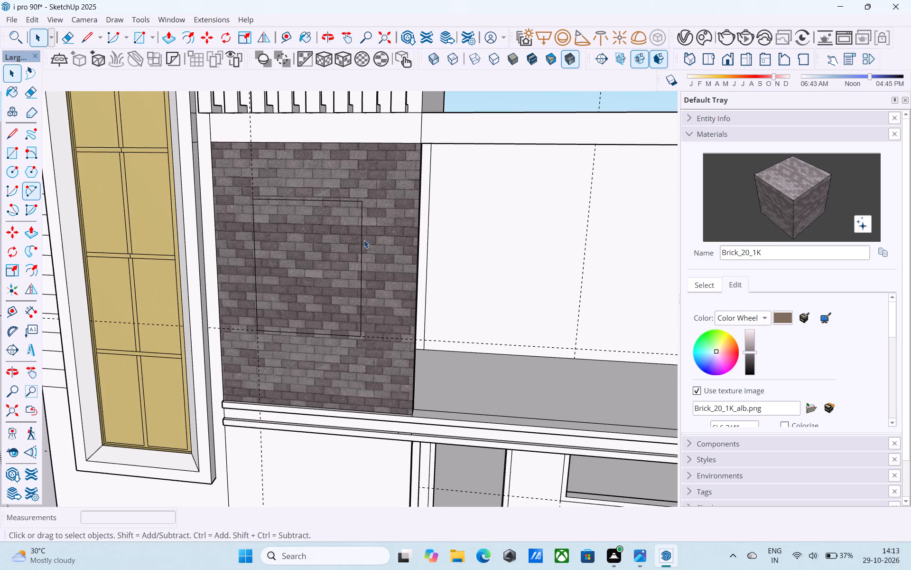
click(349, 245)
scroll(348, 245, up, 3)
key(f)
click(348, 245)
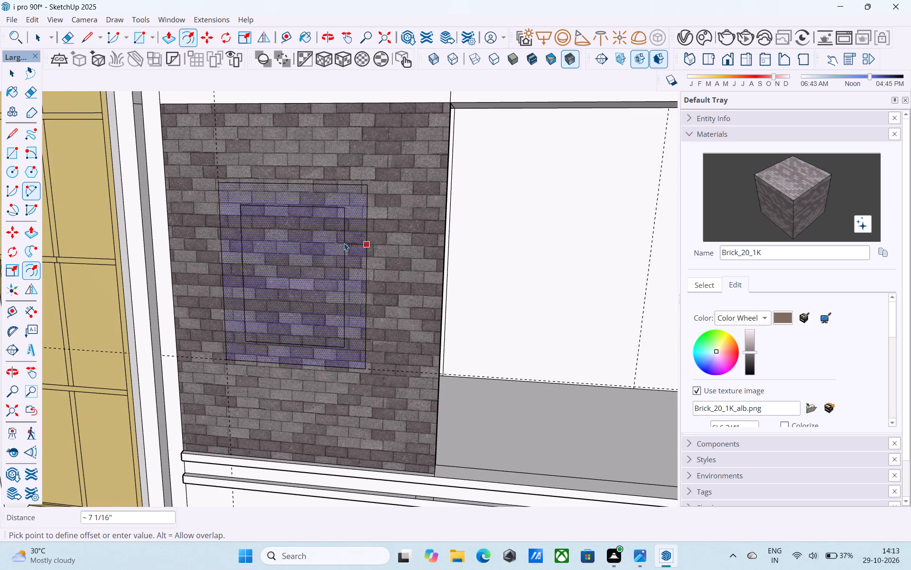
key(3)
key(shift+quotedbl)
key(Return)
Select the inner face of the offset rectangle on the brick panel.
key(space)
click(338, 241)
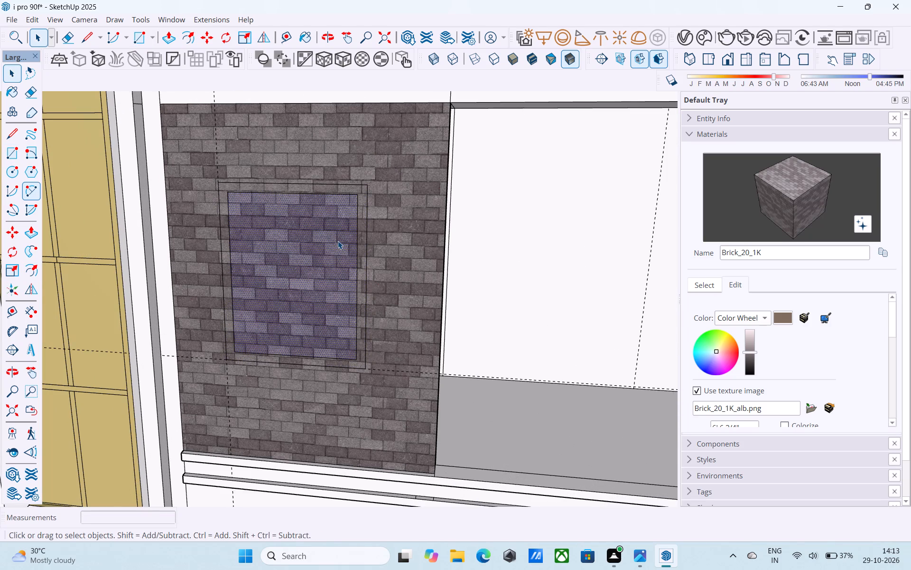
Push the inner window face 6" through the brick-clad wall to cut the window opening.
key(p)
scroll(333, 247, up, 5)
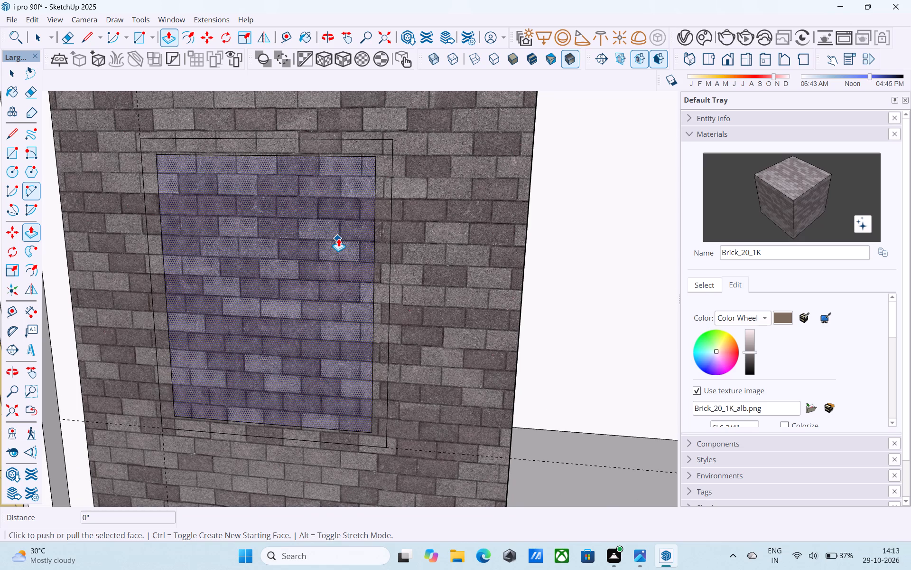
click(287, 303)
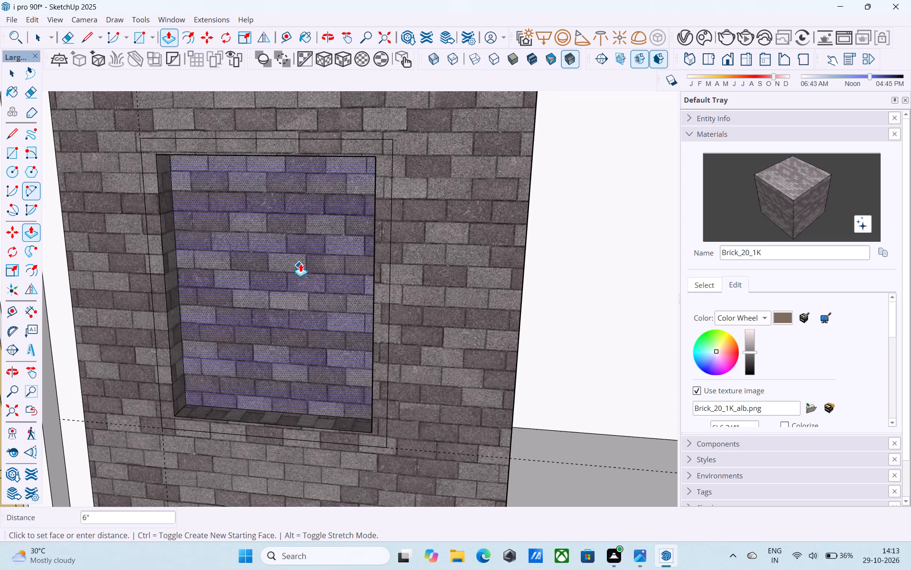
click(307, 251)
scroll(307, 251, down, 6)
middle_drag(307, 251, 184, 223)
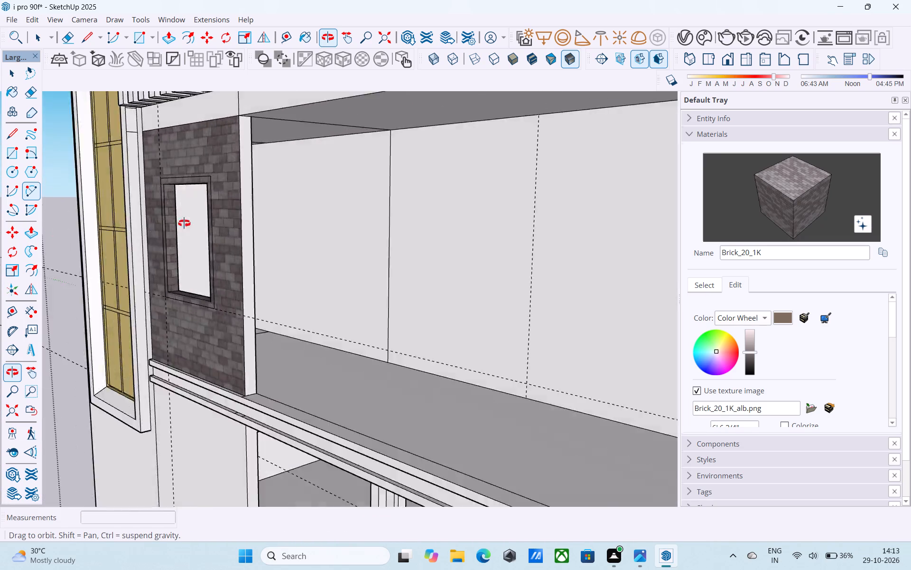
middle_drag(184, 223, 395, 182)
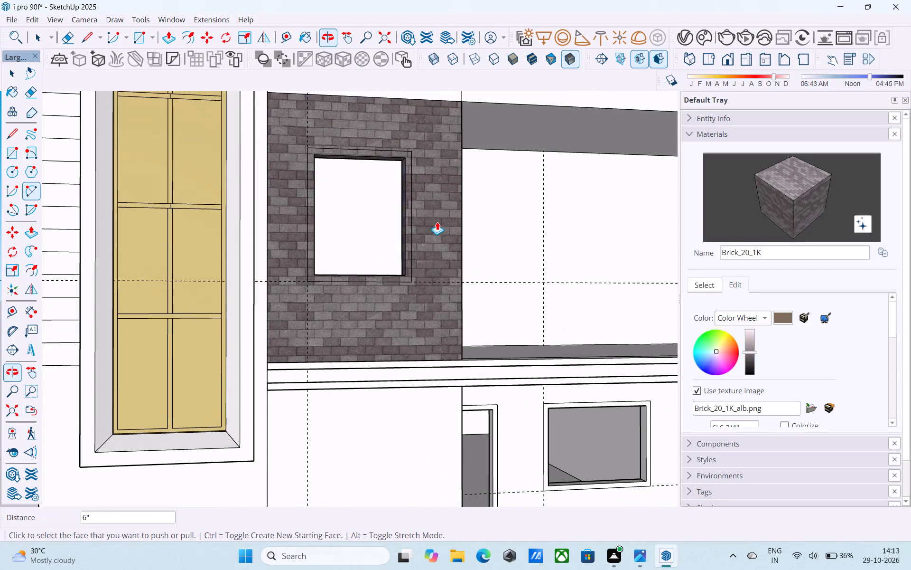
Paint the border face around the brick wall's window opening with the Default material from the In Model collection.
click(711, 281)
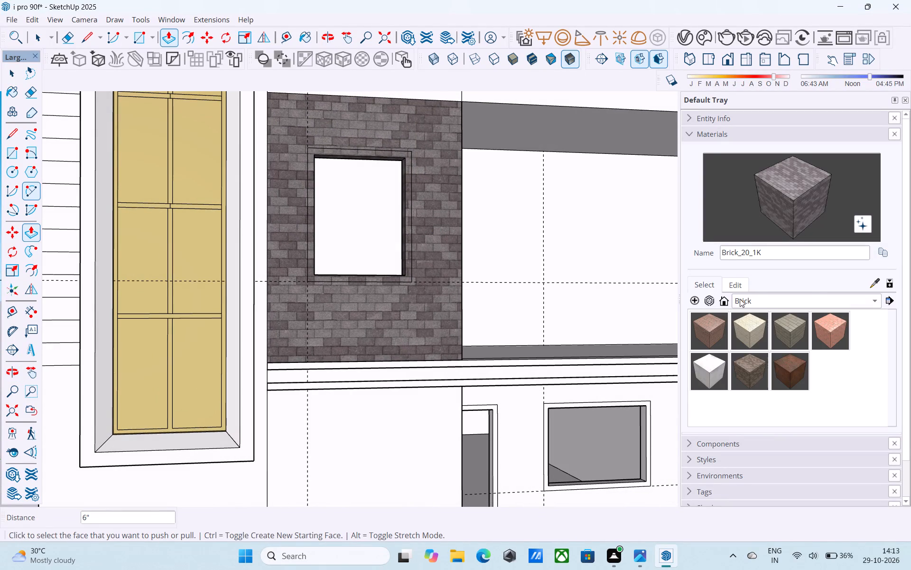
click(740, 299)
click(747, 267)
click(711, 330)
scroll(323, 164, up, 6)
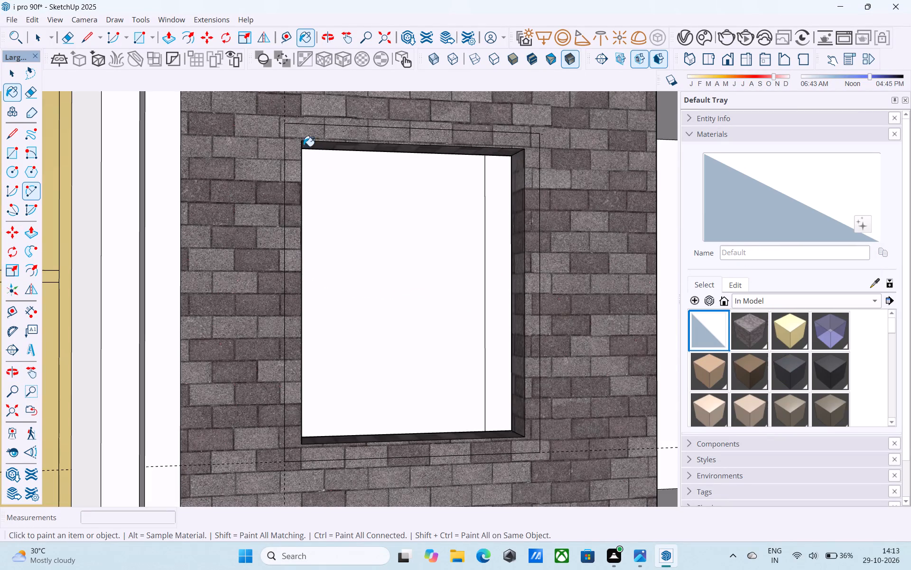
click(293, 138)
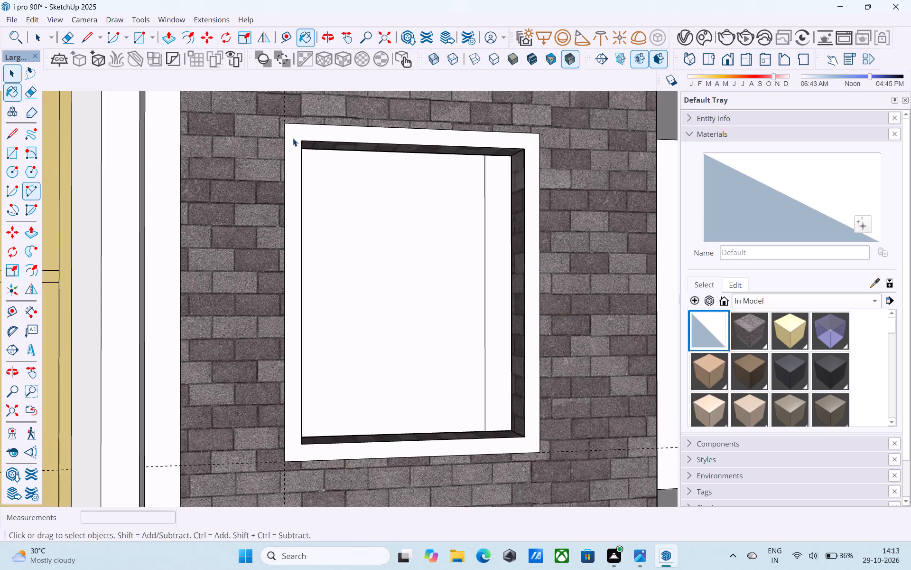
Push/Pull the white border face outward from the brick wall to form a projecting window frame.
key(space)
click(293, 138)
key(p)
click(293, 138)
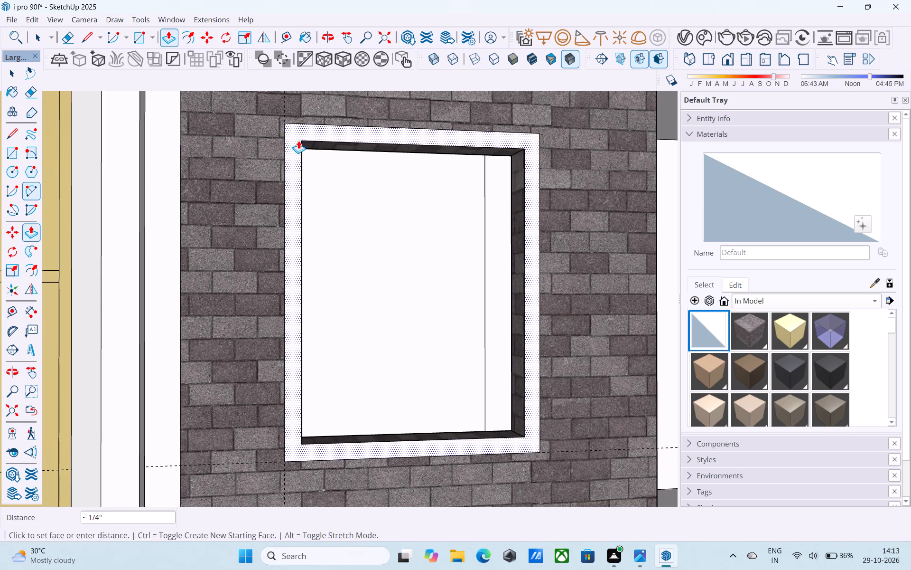
click(142, 141)
middle_drag(142, 140, 97, 174)
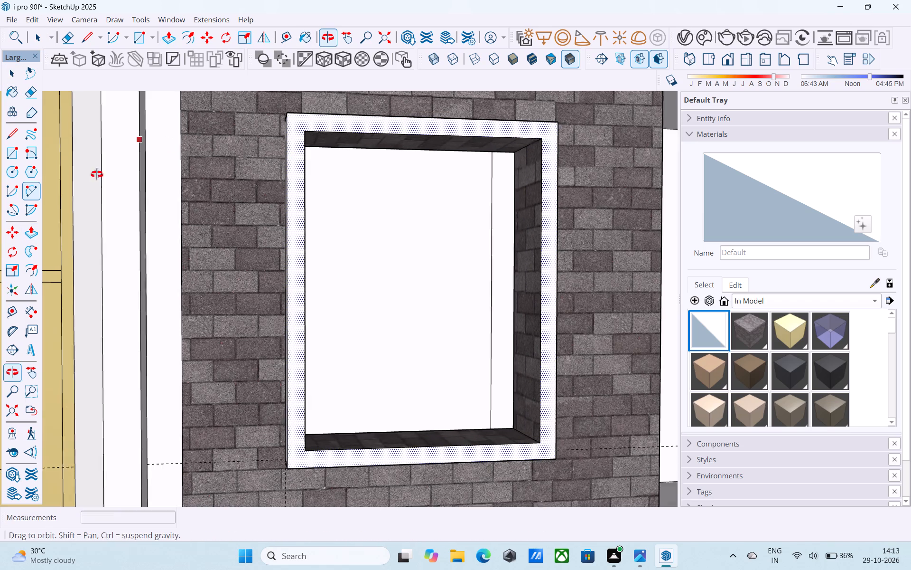
middle_drag(97, 174, 0, 308)
scroll(192, 247, down, 5)
middle_drag(205, 209, 186, 291)
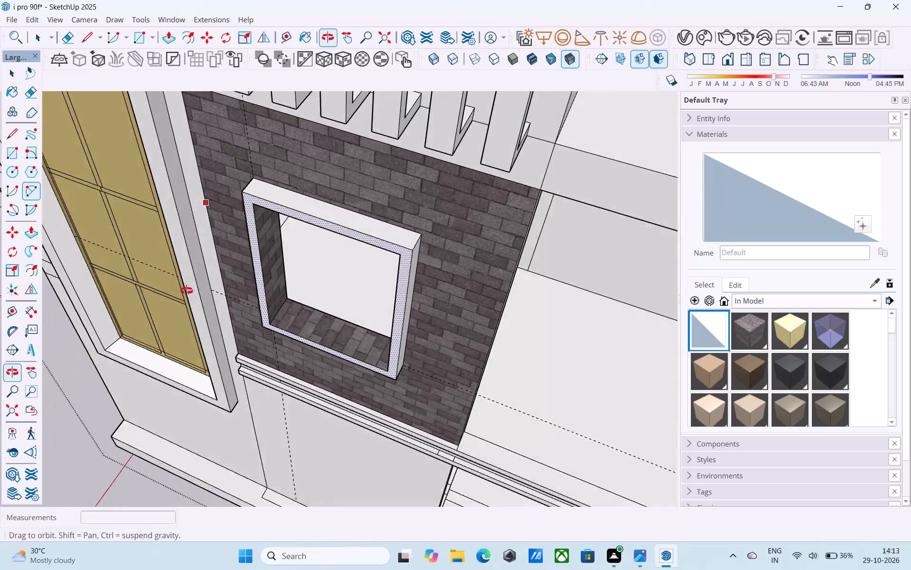
middle_drag(186, 291, 428, 286)
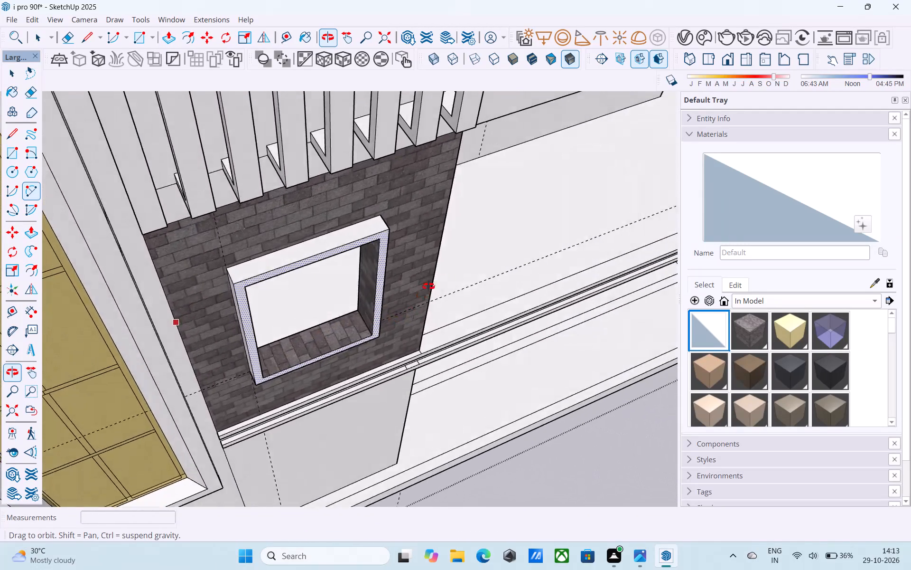
middle_drag(428, 286, 170, 147)
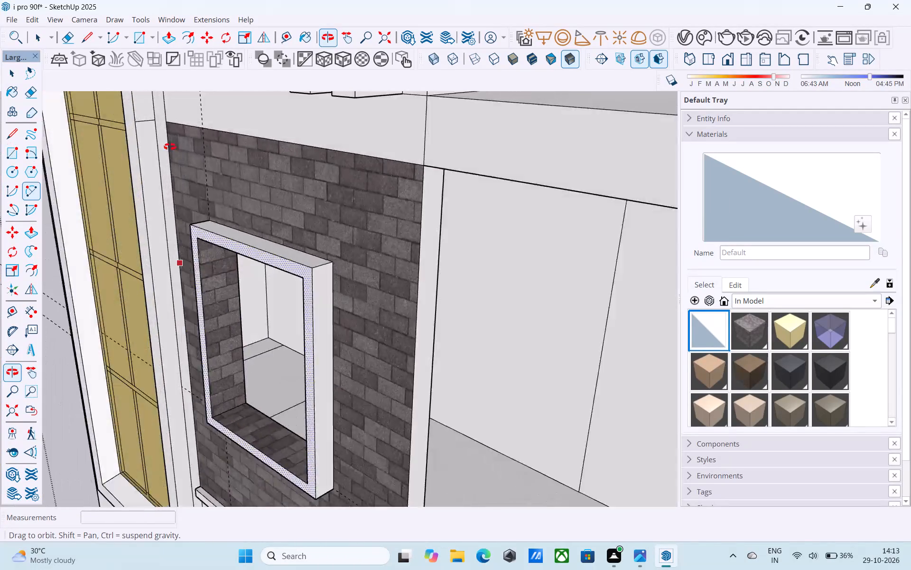
middle_drag(170, 147, 253, 124)
Paint the four brick-textured inner reveal faces of the window opening with the Default material.
click(711, 332)
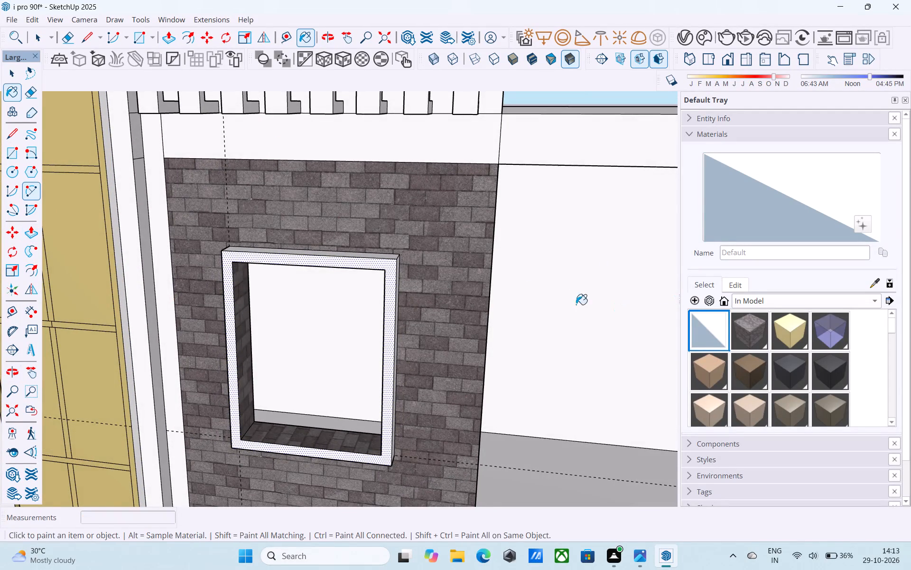
scroll(474, 302, down, 3)
middle_drag(435, 369, 308, 339)
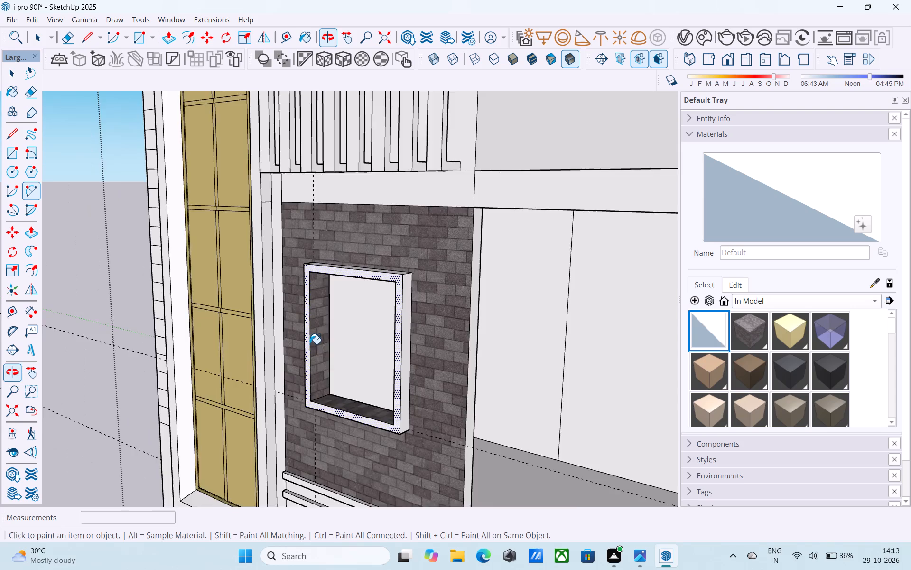
scroll(312, 348, up, 4)
click(315, 364)
click(378, 443)
scroll(392, 435, down, 2)
shift+middle_drag(373, 418, 383, 360)
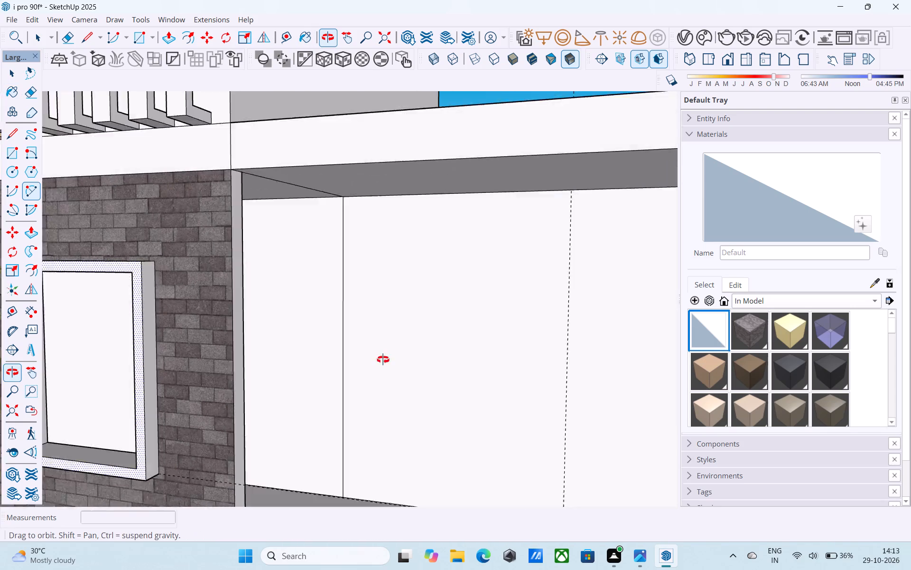
shift+middle_drag(383, 360, 695, 307)
shift+middle_drag(325, 282, 474, 318)
shift+middle_drag(435, 313, 377, 296)
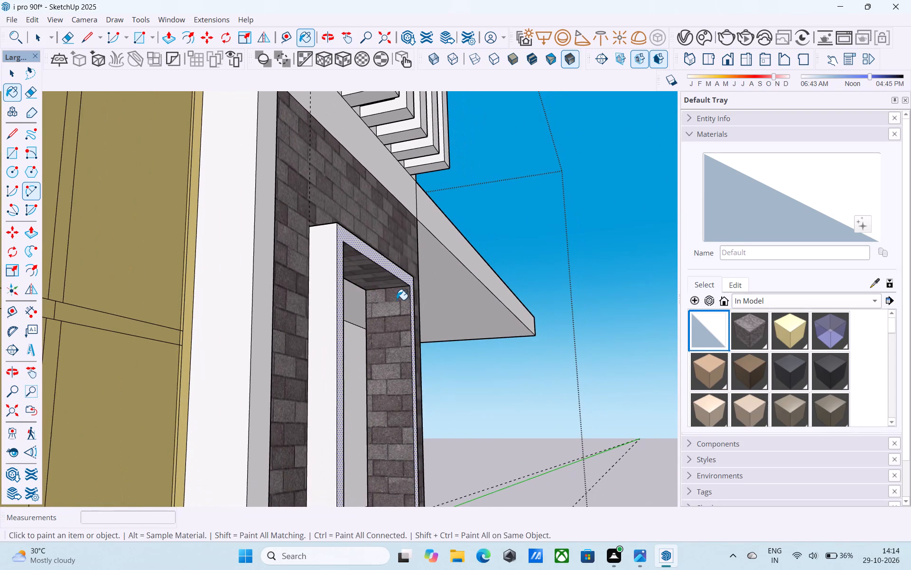
scroll(396, 300, up, 1)
click(396, 300)
click(370, 271)
middle_drag(370, 271, 231, 276)
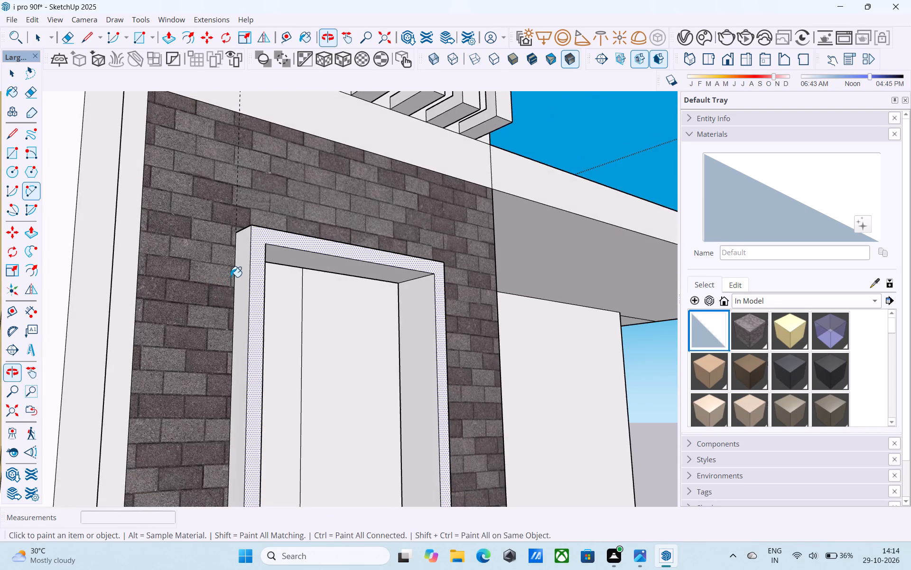
Examine the whole building's front and side facades with the new framed window in the brick wall.
scroll(231, 277, down, 11)
scroll(231, 277, down, 10)
shift+middle_drag(322, 279, 320, 279)
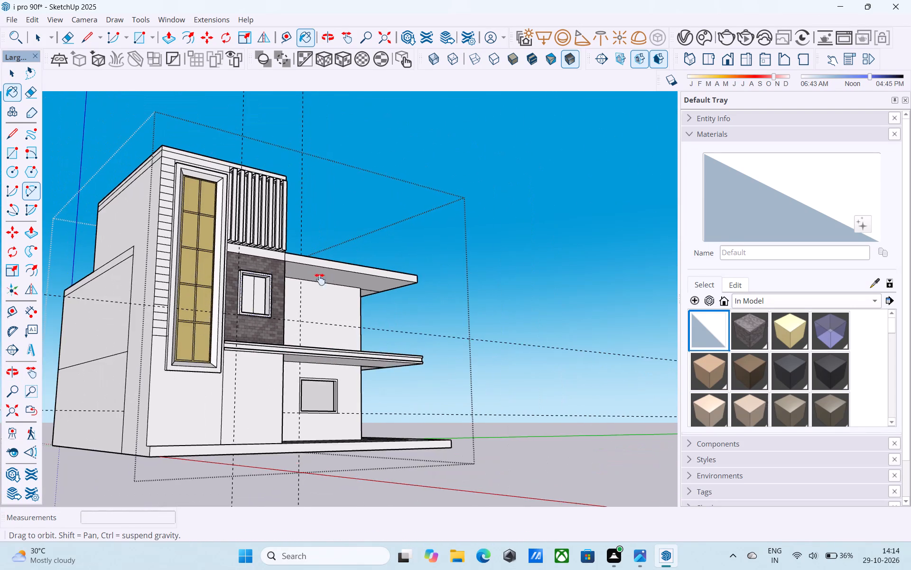
shift+middle_drag(320, 279, 330, 294)
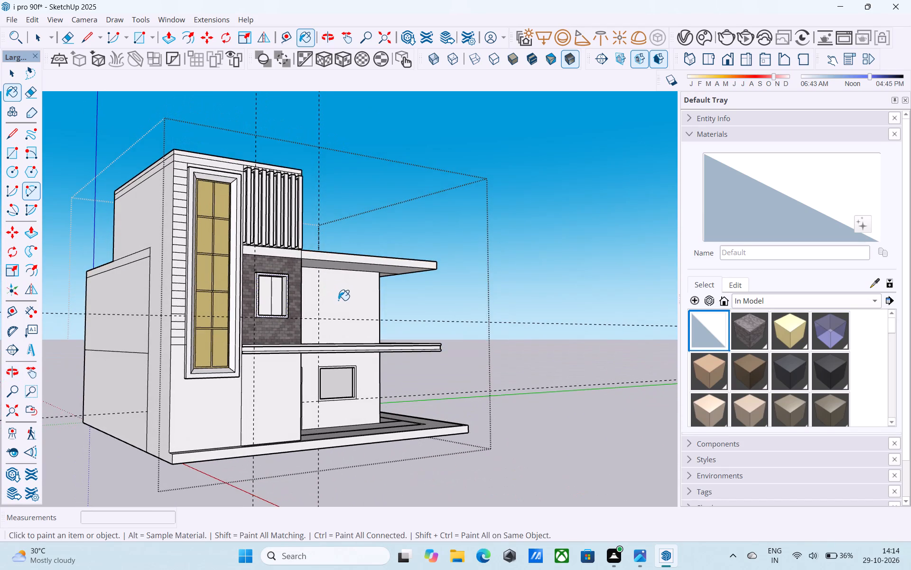
scroll(338, 300, down, 4)
middle_drag(341, 341, 203, 330)
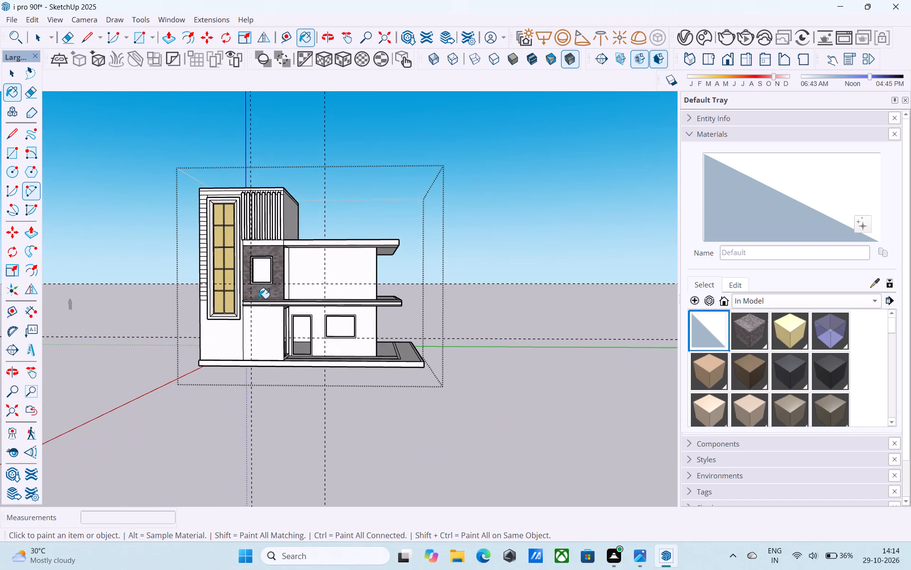
shift+middle_drag(263, 298, 272, 335)
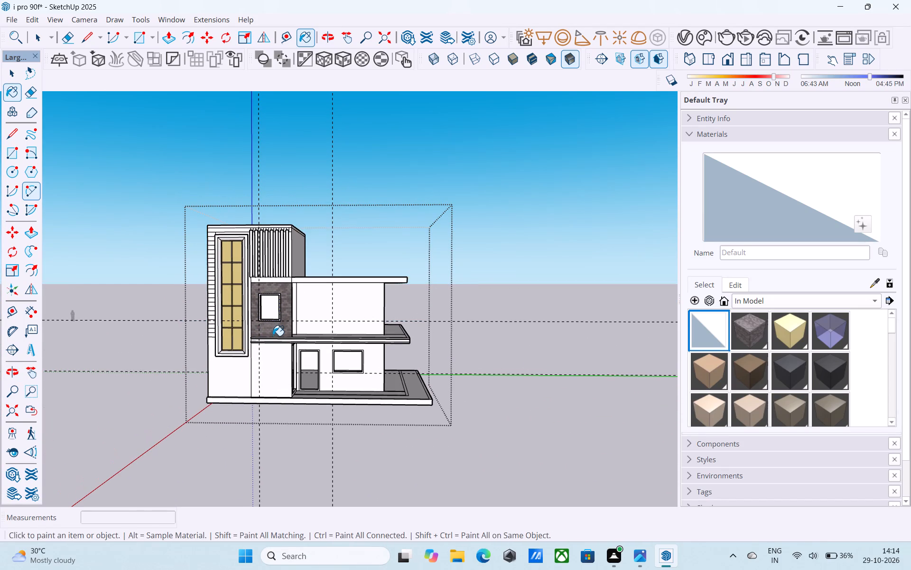
middle_drag(273, 336, 262, 333)
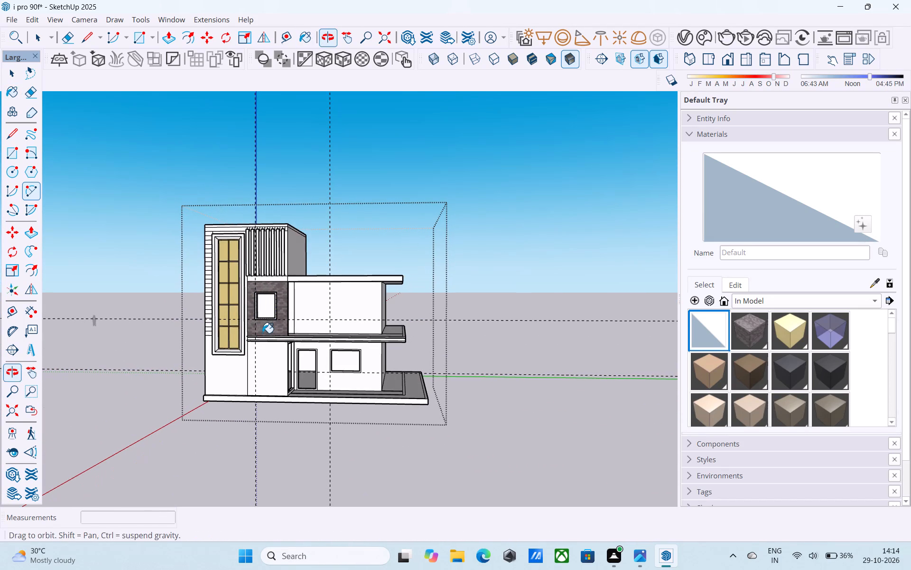
Save the model.
key(ctrl+s)
Examine the front facade, from the roof-level vertical fins down to the ground-floor walls and openings.
scroll(266, 332, up, 5)
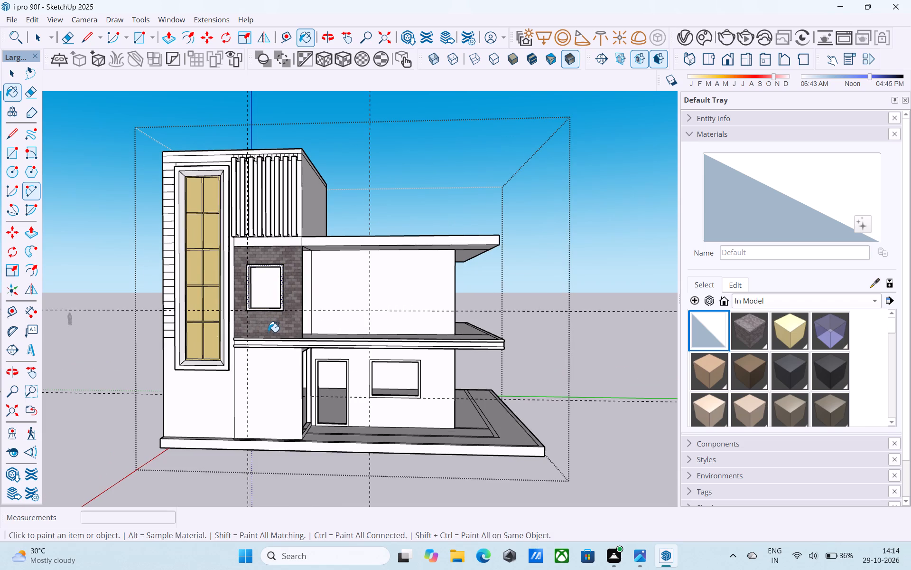
scroll(267, 331, down, 1)
middle_drag(267, 331, 234, 348)
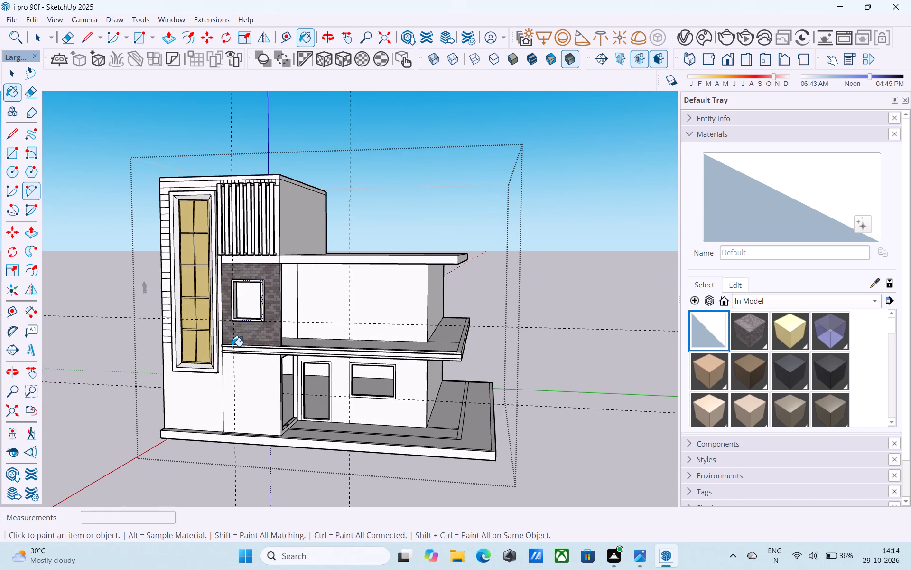
scroll(253, 195, up, 8)
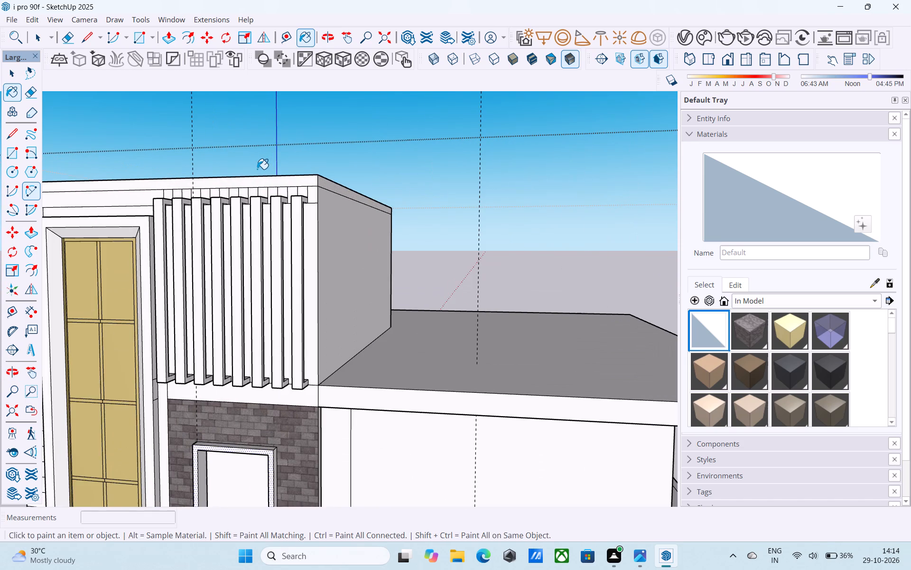
scroll(258, 171, down, 4)
middle_drag(271, 193, 264, 281)
scroll(264, 276, down, 5)
middle_drag(276, 342, 302, 235)
middle_drag(388, 384, 389, 361)
scroll(389, 361, up, 1)
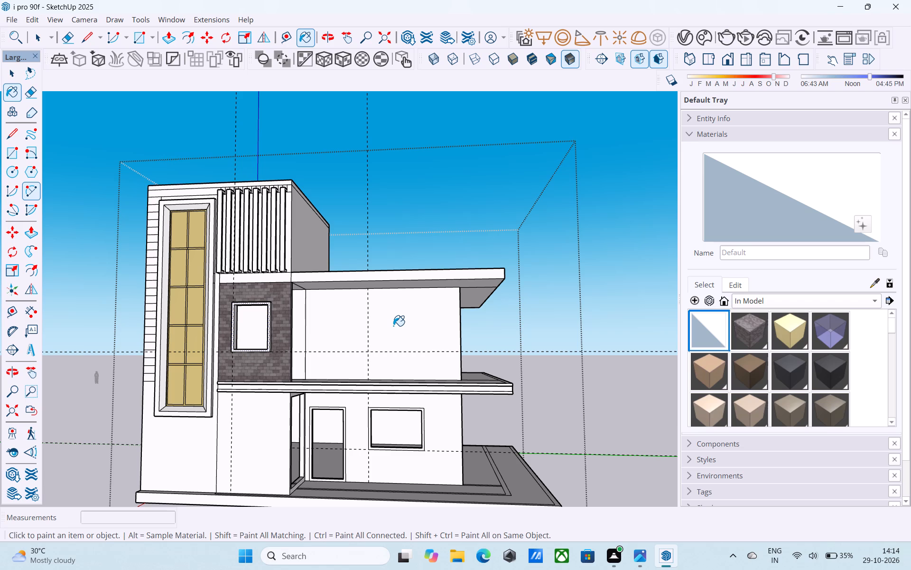
scroll(393, 326, down, 3)
middle_drag(393, 326, 400, 346)
scroll(355, 384, up, 3)
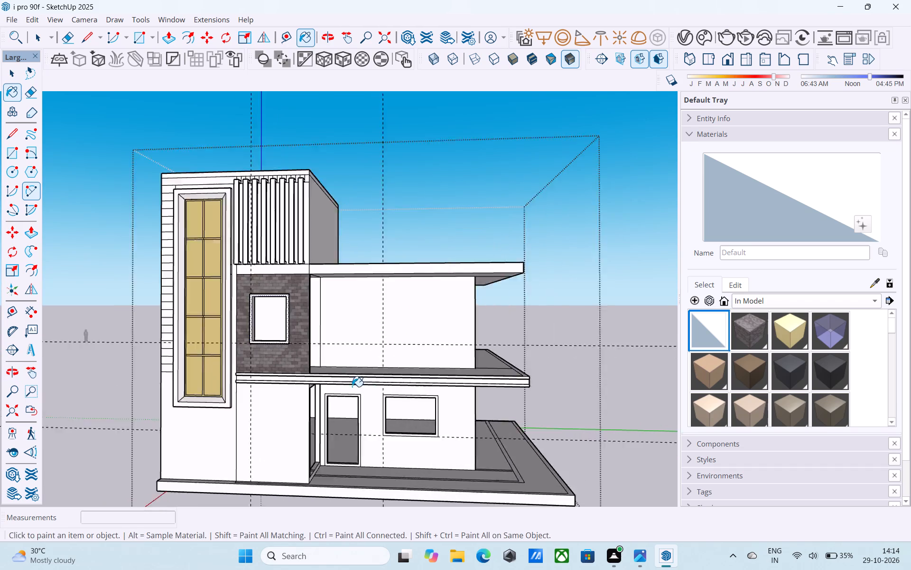
Draw an 8' horizontal line from the tall window frame's bottom corner across the ground-floor wall to its far edge.
scroll(352, 387, up, 2)
middle_drag(349, 387, 432, 377)
scroll(353, 401, up, 5)
key(l)
middle_drag(353, 401, 146, 384)
scroll(292, 412, up, 6)
click(277, 391)
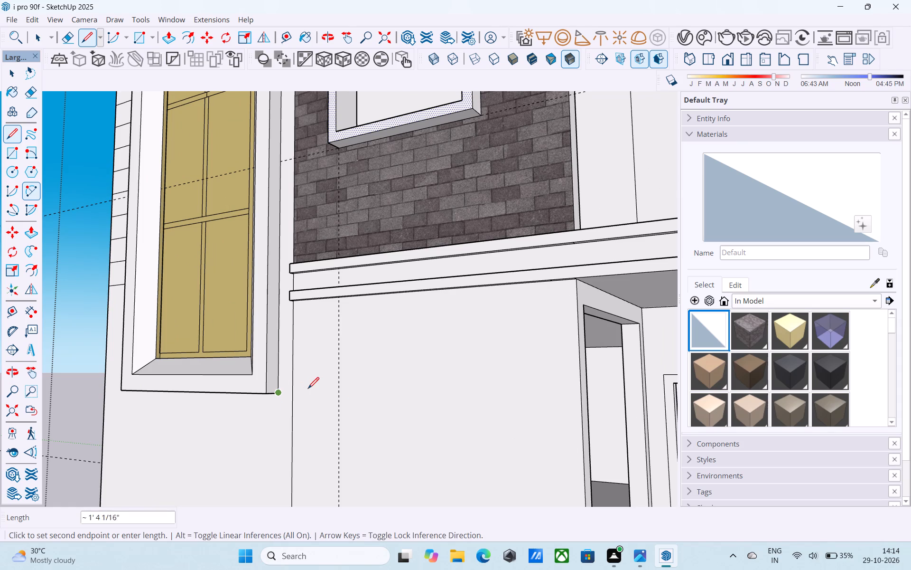
click(581, 403)
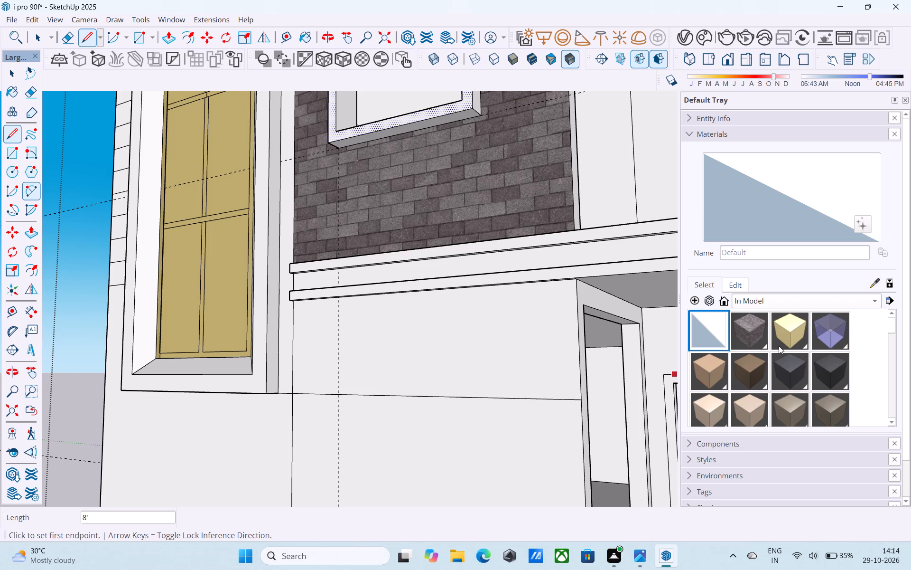
Paint the wall section between the projecting ledge and the new line with the ThomThom - Waistcoat2 material.
scroll(779, 346, down, 6)
scroll(779, 349, up, 1)
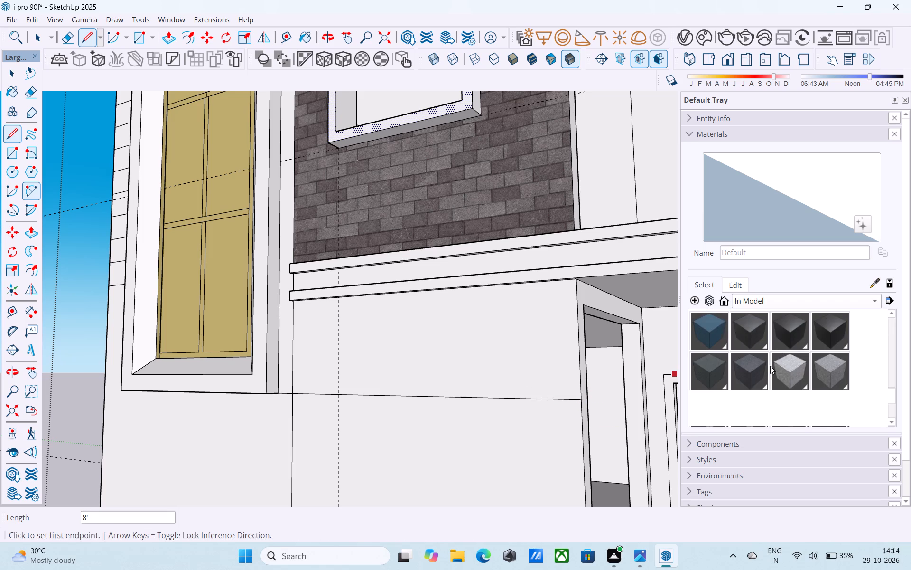
click(826, 372)
click(506, 353)
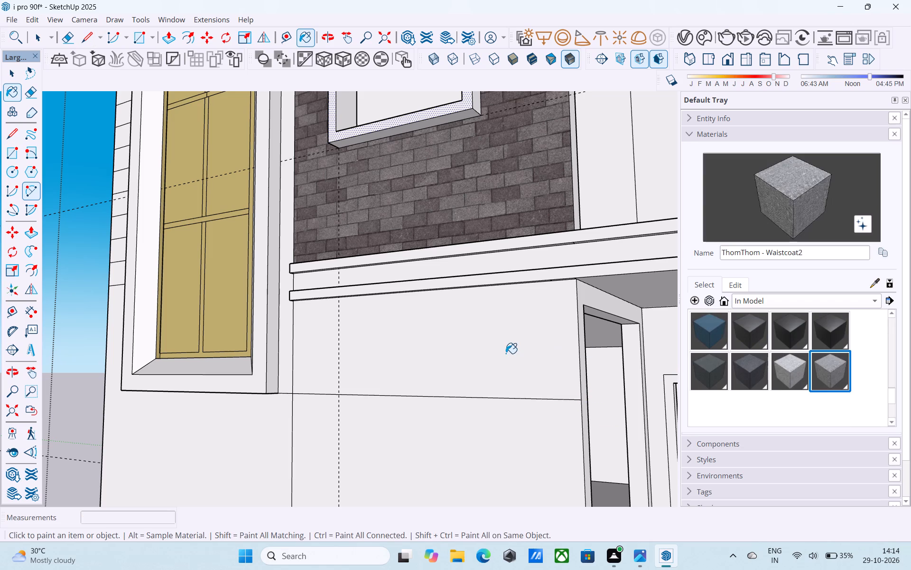
middle_drag(448, 354, 614, 363)
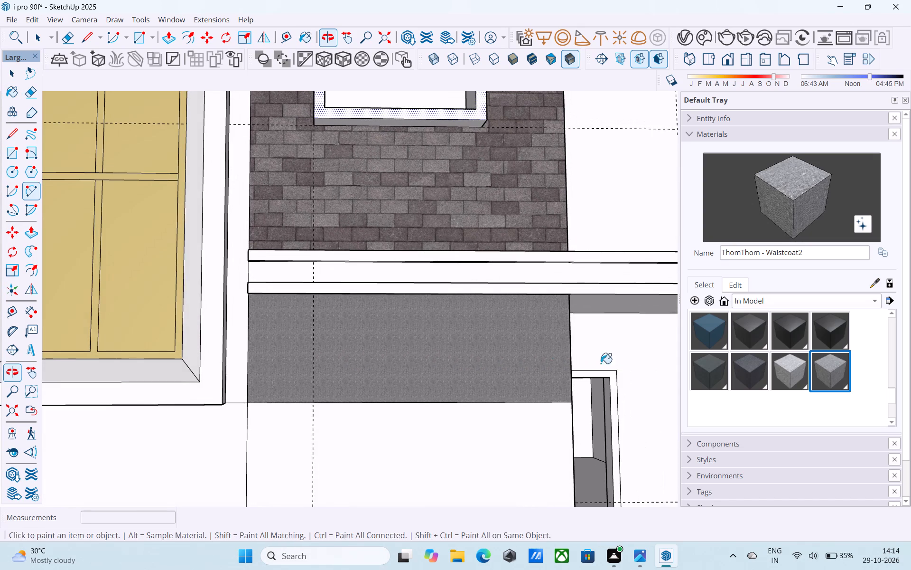
shift+middle_drag(325, 314, 494, 373)
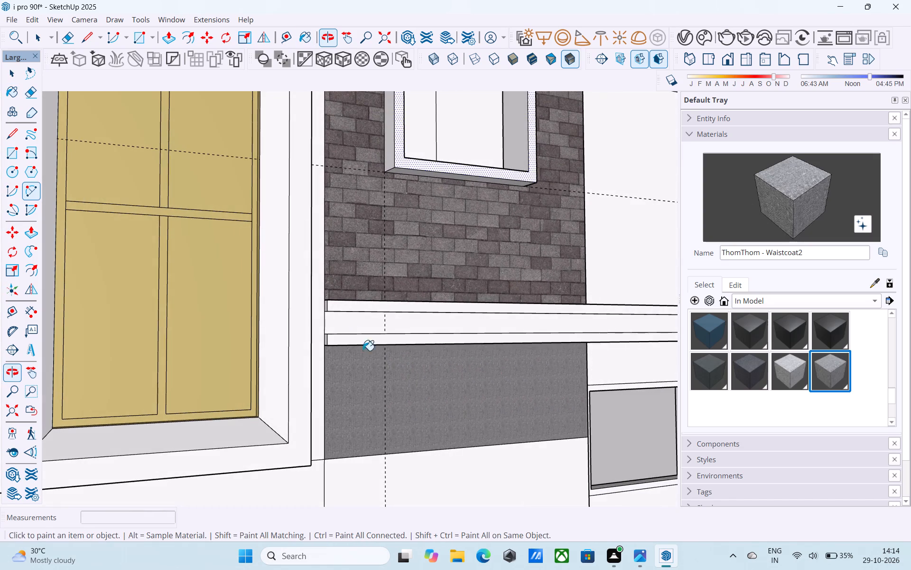
Push/Pull the end of the projecting ledge's upper band 6" to meet the side of the tall window frame.
scroll(316, 316, up, 6)
key(l)
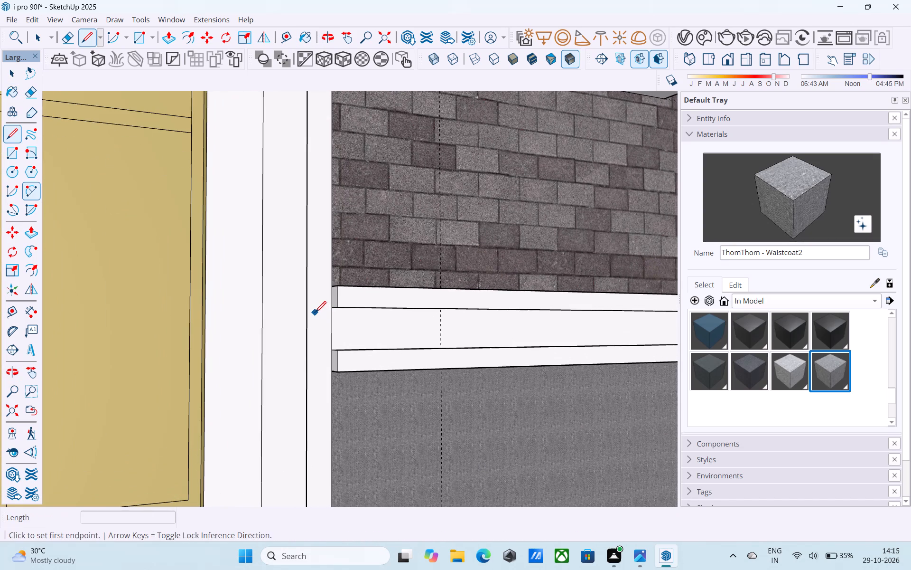
key(p)
scroll(315, 313, up, 8)
key(space)
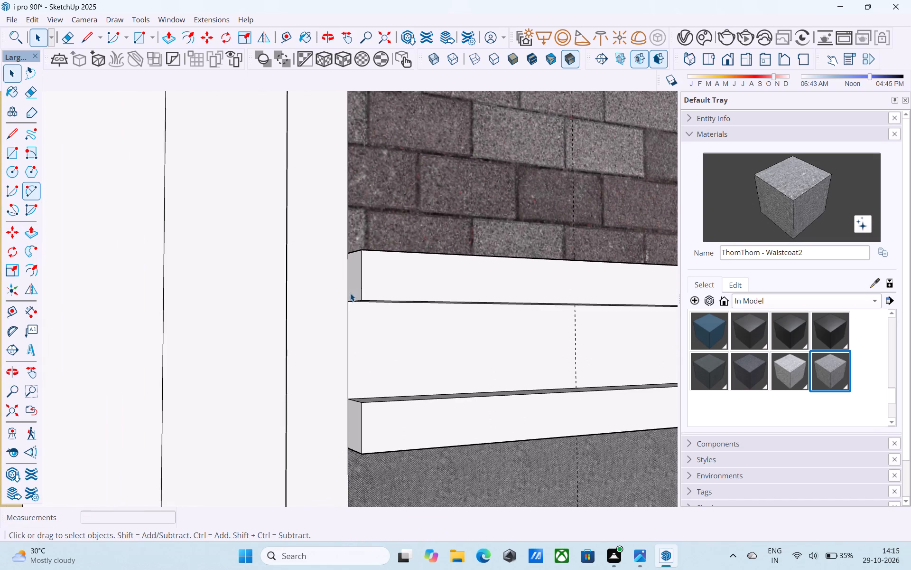
click(353, 291)
key(p)
click(353, 290)
scroll(344, 293, down, 1)
middle_drag(344, 294, 299, 303)
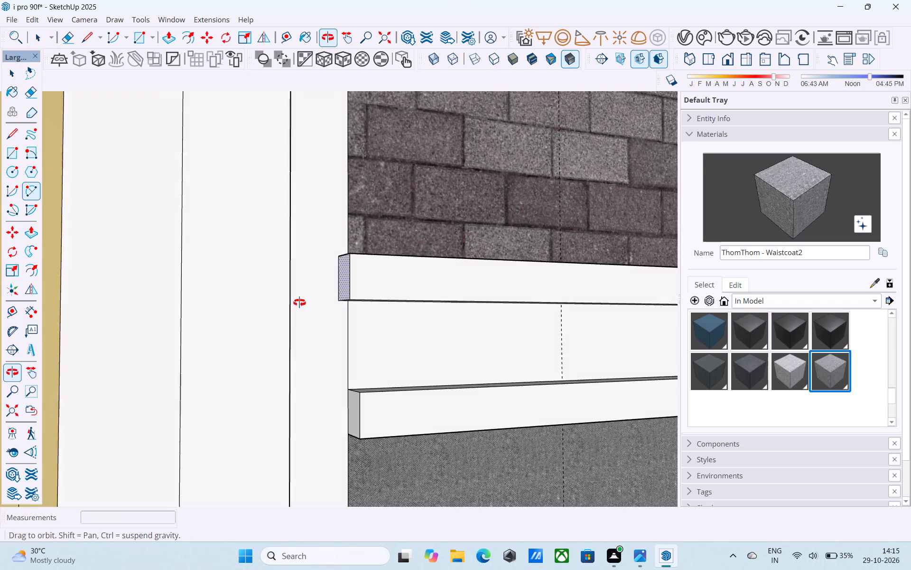
middle_drag(299, 303, 137, 326)
click(249, 291)
middle_drag(249, 291, 462, 281)
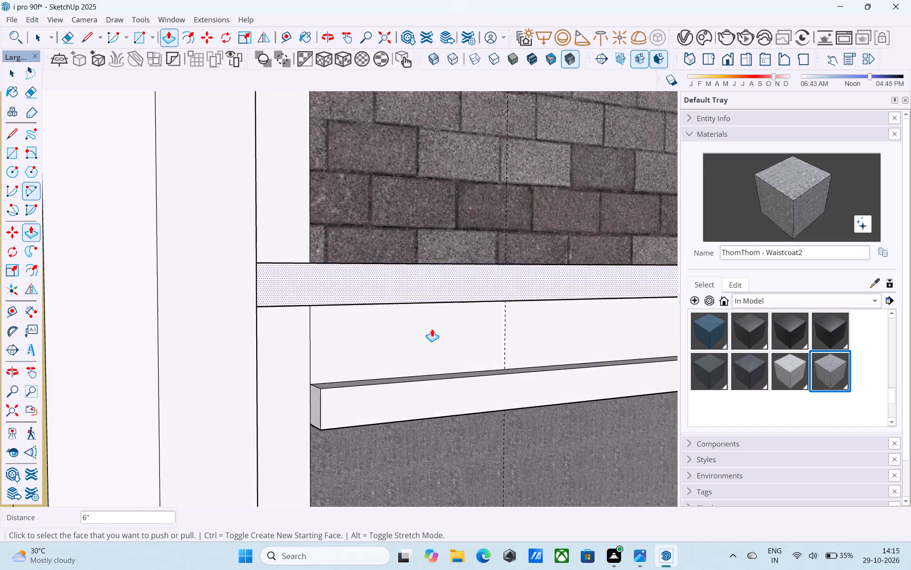
Extend the end of the ledge's lower band by the same 6" to the tall window frame.
scroll(315, 413, up, 4)
double_click(315, 413)
scroll(315, 413, down, 3)
middle_drag(315, 413, 268, 413)
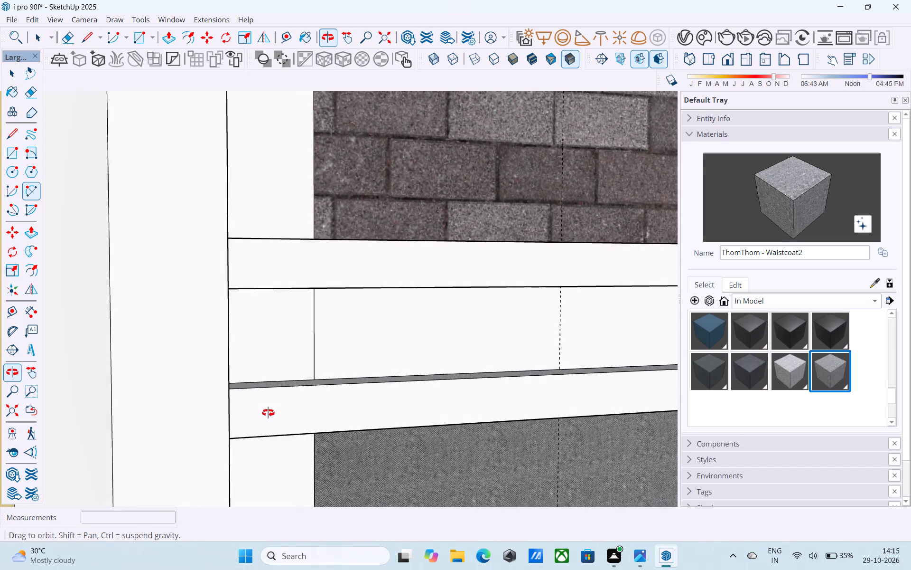
middle_drag(268, 413, 210, 418)
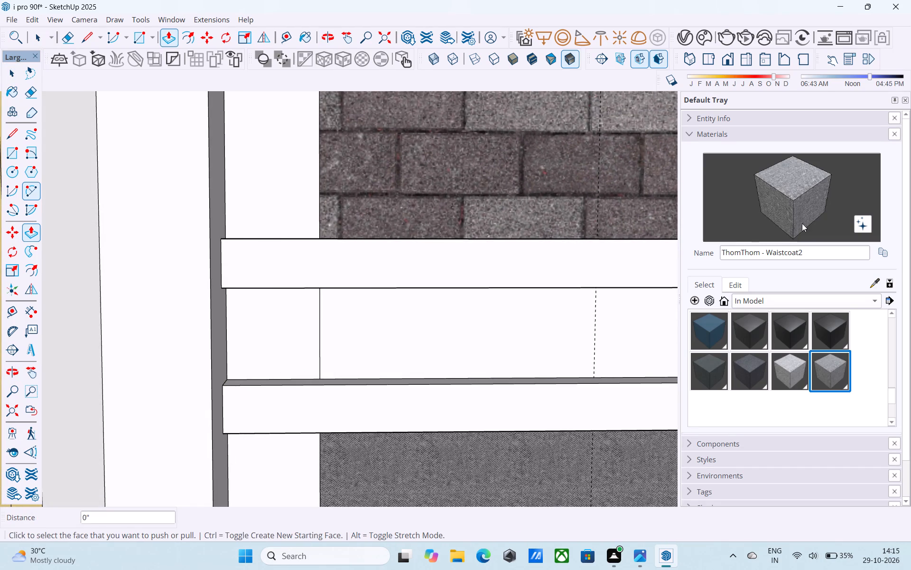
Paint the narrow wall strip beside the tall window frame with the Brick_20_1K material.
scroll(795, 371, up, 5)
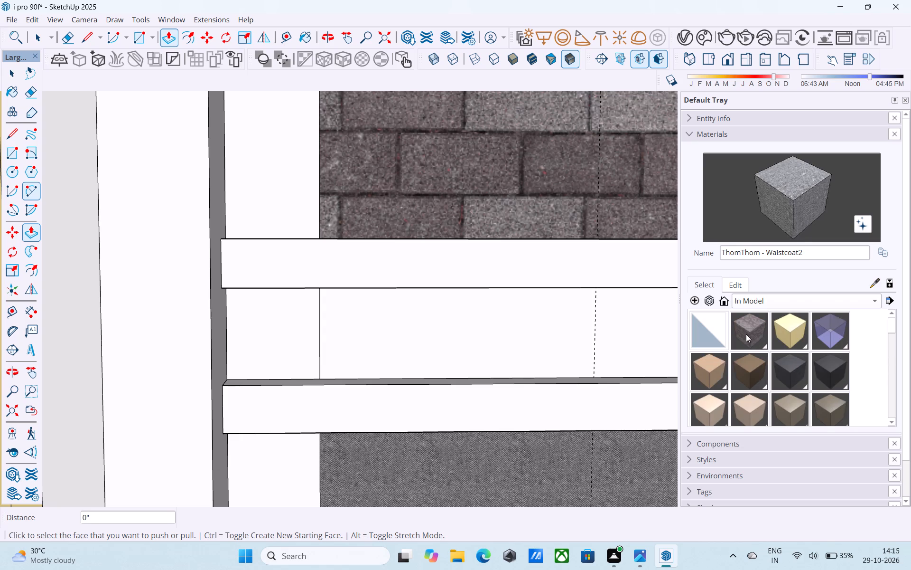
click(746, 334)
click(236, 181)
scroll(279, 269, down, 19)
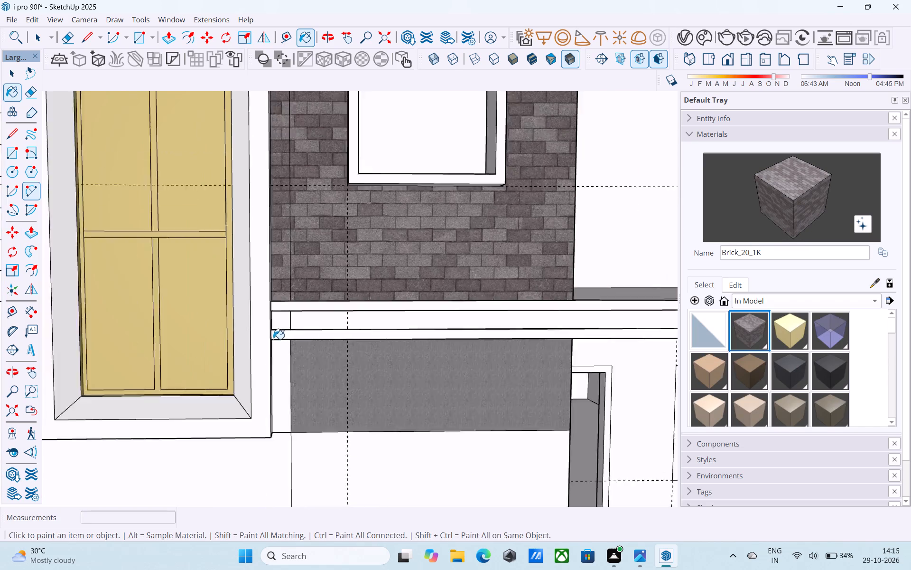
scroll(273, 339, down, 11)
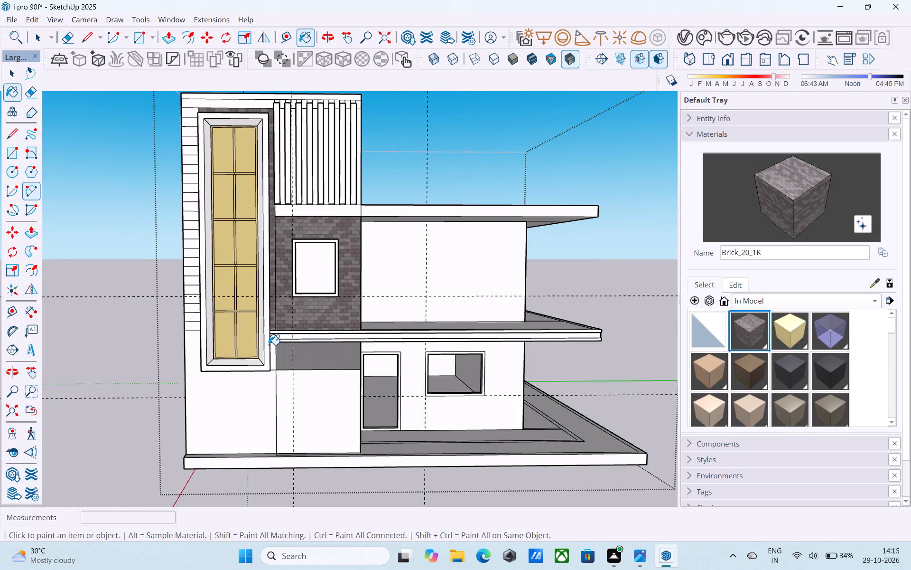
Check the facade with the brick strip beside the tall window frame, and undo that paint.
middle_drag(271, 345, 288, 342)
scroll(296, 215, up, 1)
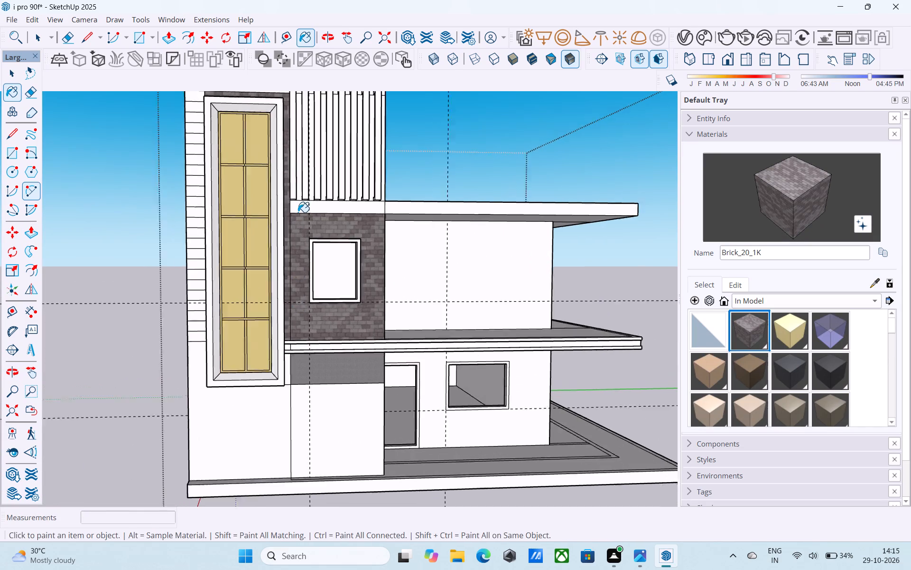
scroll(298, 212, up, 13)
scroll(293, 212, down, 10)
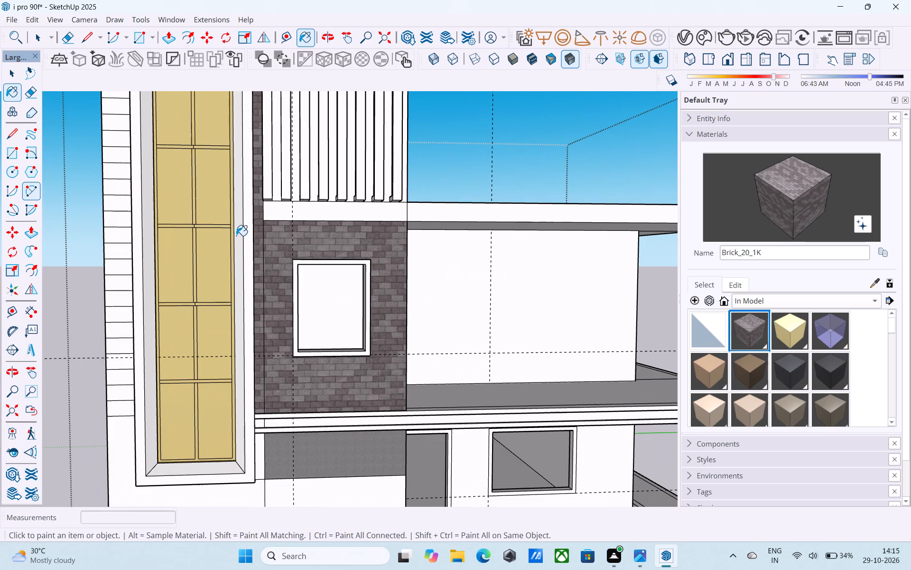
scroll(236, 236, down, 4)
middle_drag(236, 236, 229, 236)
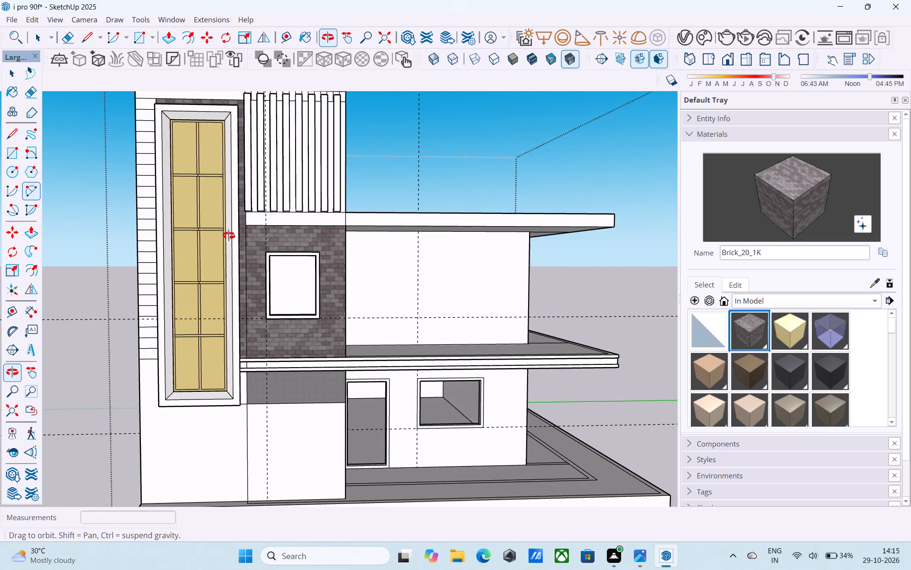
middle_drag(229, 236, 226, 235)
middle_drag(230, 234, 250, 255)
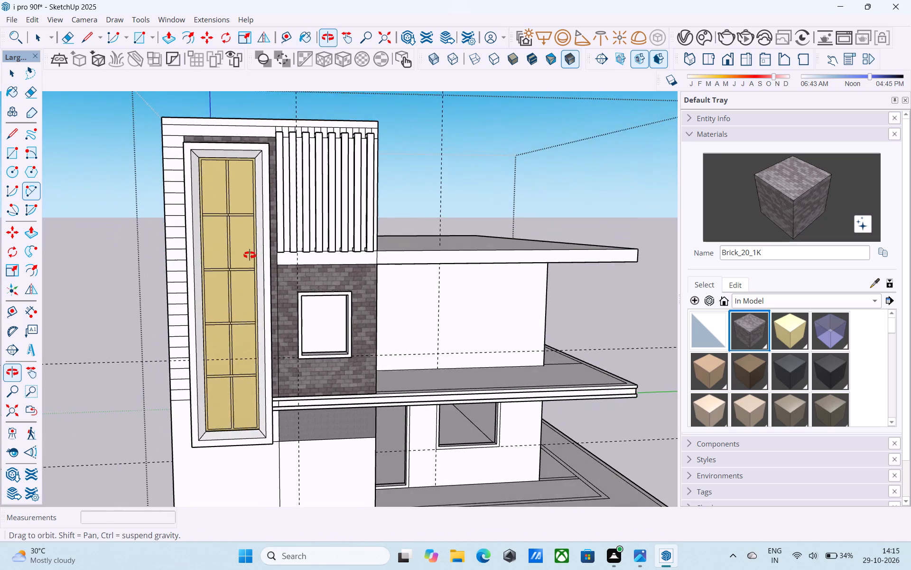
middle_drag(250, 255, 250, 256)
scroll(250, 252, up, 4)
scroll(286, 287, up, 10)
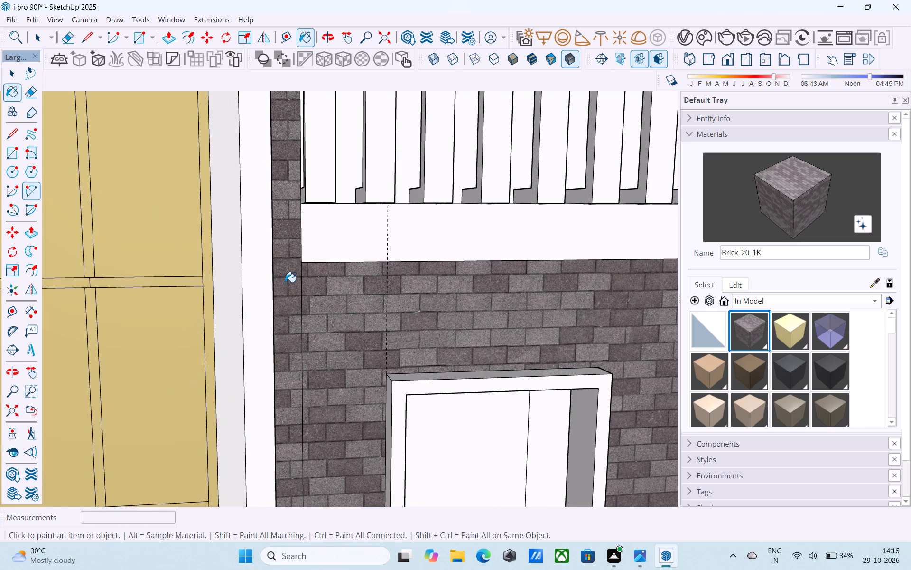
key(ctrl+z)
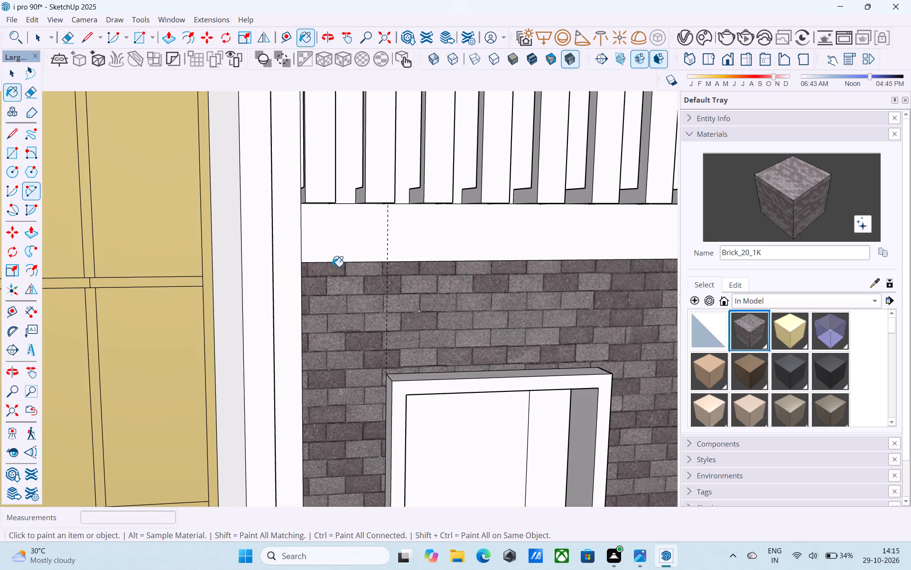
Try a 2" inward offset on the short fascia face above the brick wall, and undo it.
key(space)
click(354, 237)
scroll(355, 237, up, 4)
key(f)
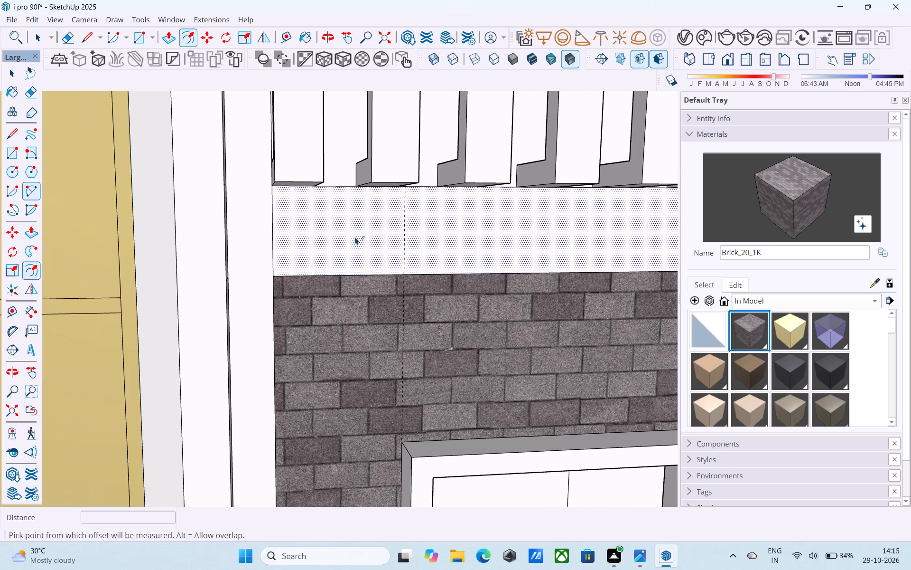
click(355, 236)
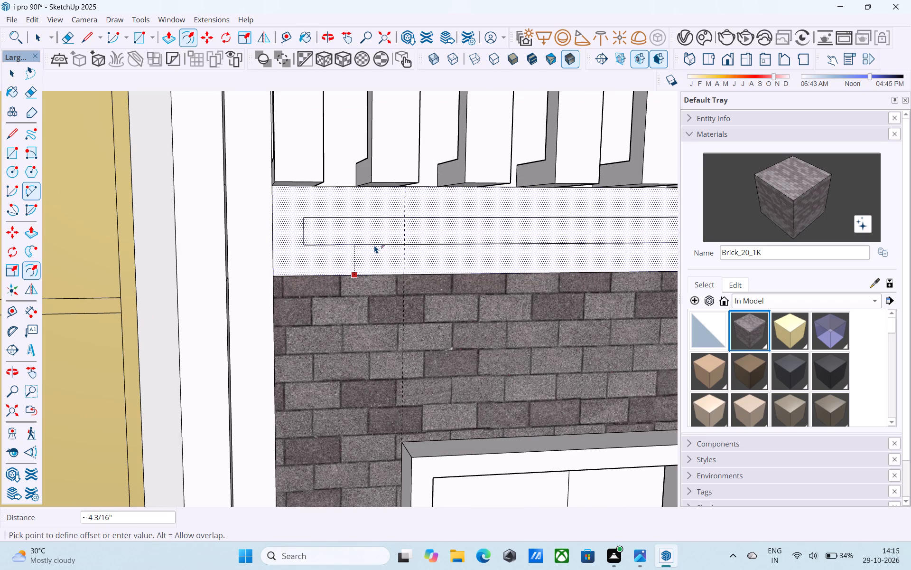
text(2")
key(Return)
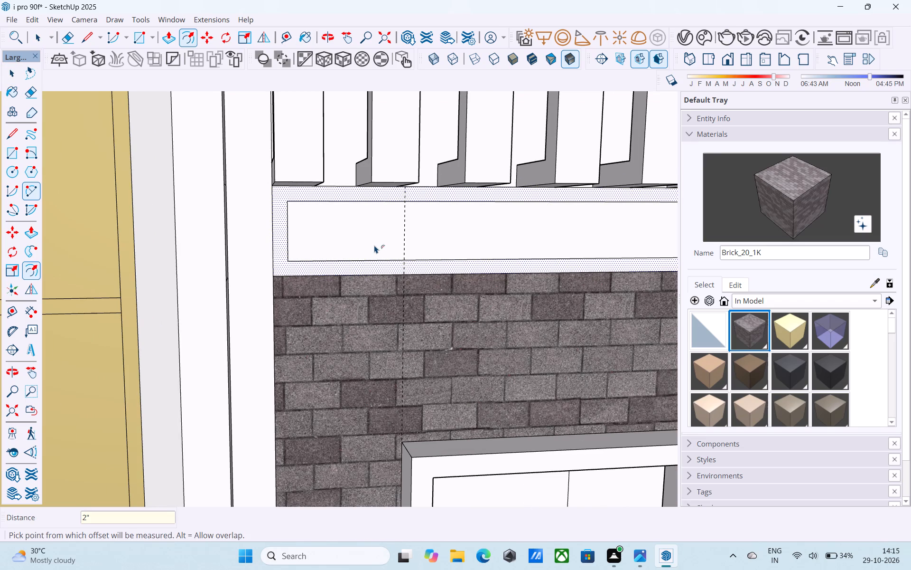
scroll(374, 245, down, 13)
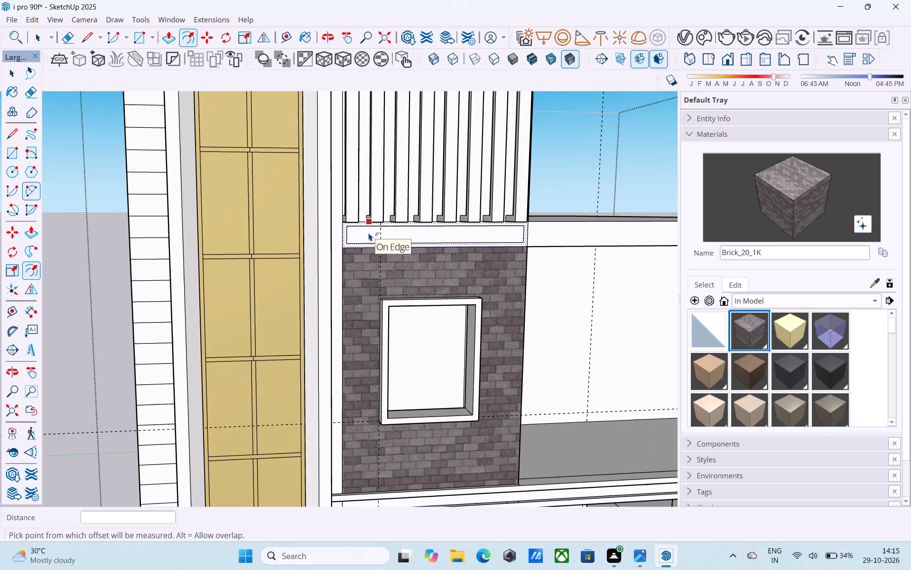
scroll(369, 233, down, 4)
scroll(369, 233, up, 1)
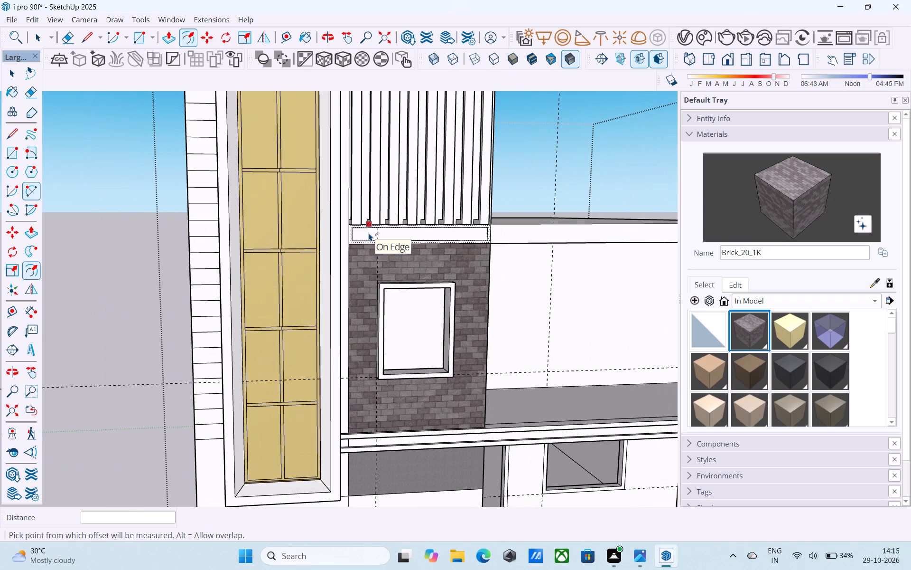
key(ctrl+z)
Erase the vertical edge dividing the fascia at the brick wall's outer corner.
key(e)
scroll(476, 249, up, 3)
click(495, 234)
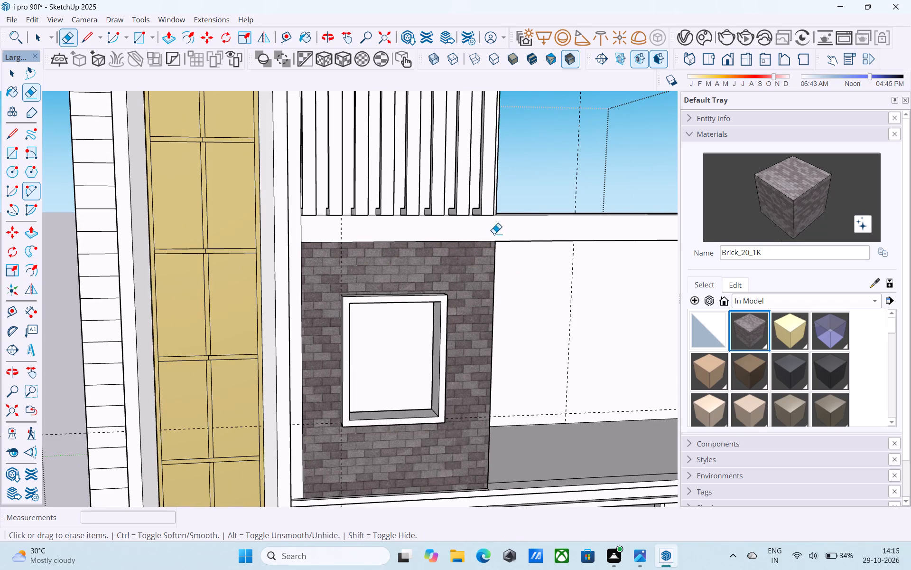
Offset the outline of the full-length roof slab fascia inward by 2".
key(space)
click(485, 228)
click(485, 228)
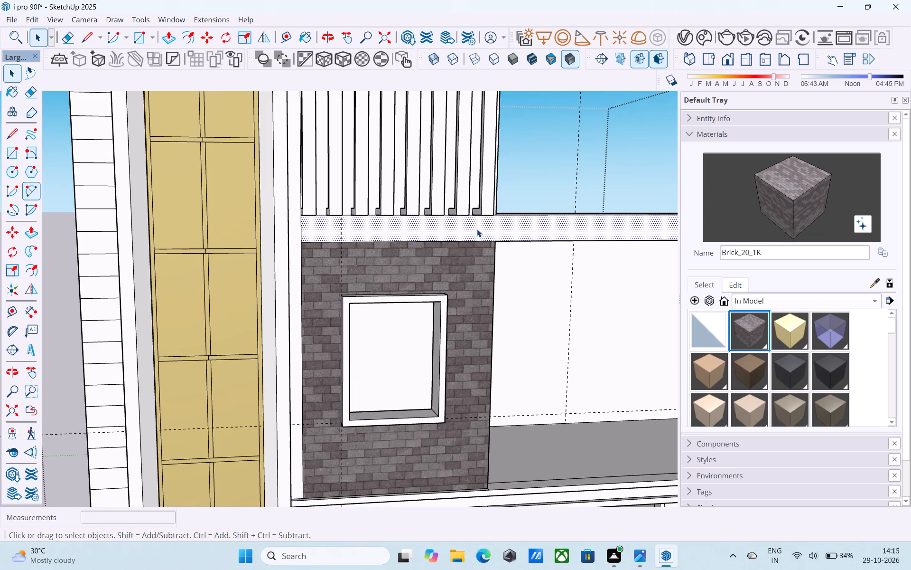
key(f)
click(477, 229)
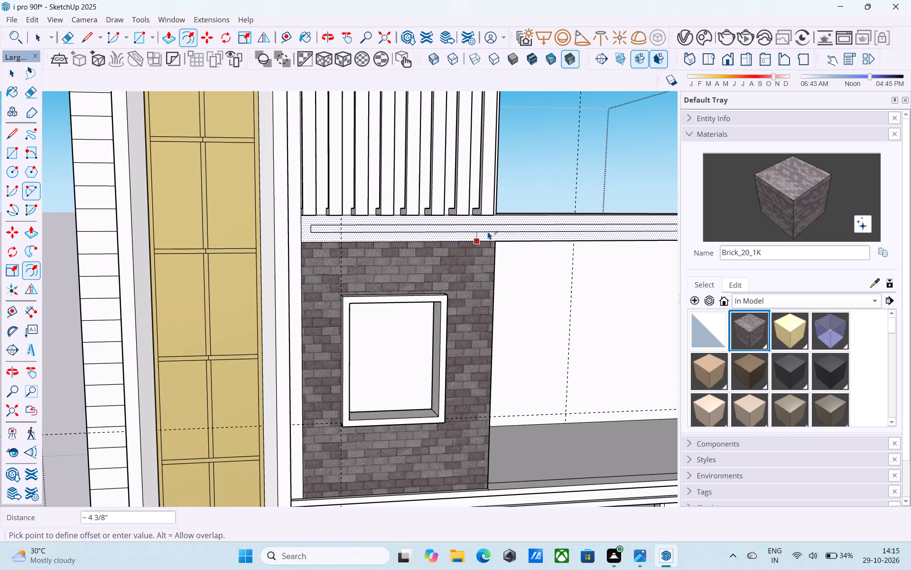
text(2")
key(Return)
scroll(488, 231, down, 6)
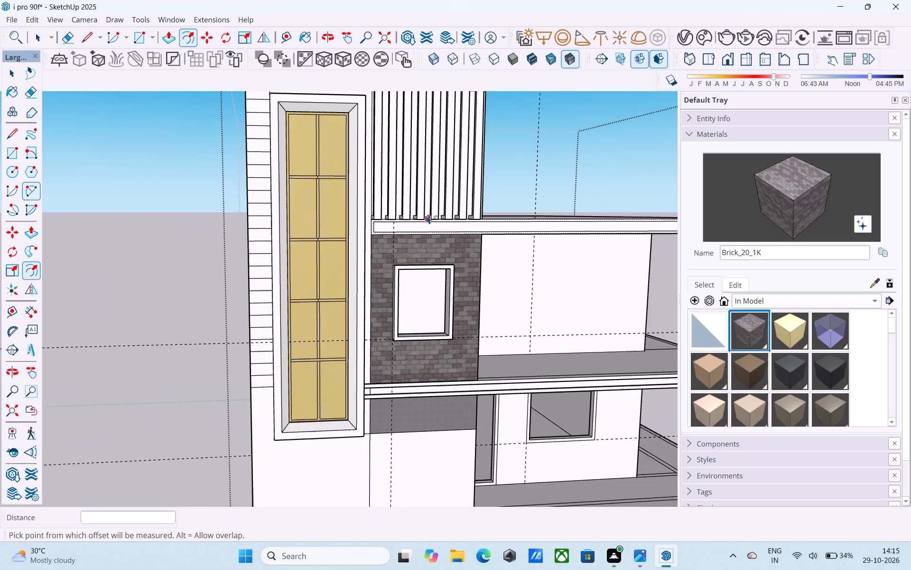
Set the fascia's offset distance to 3".
middle_drag(422, 220, 365, 186)
scroll(259, 143, up, 8)
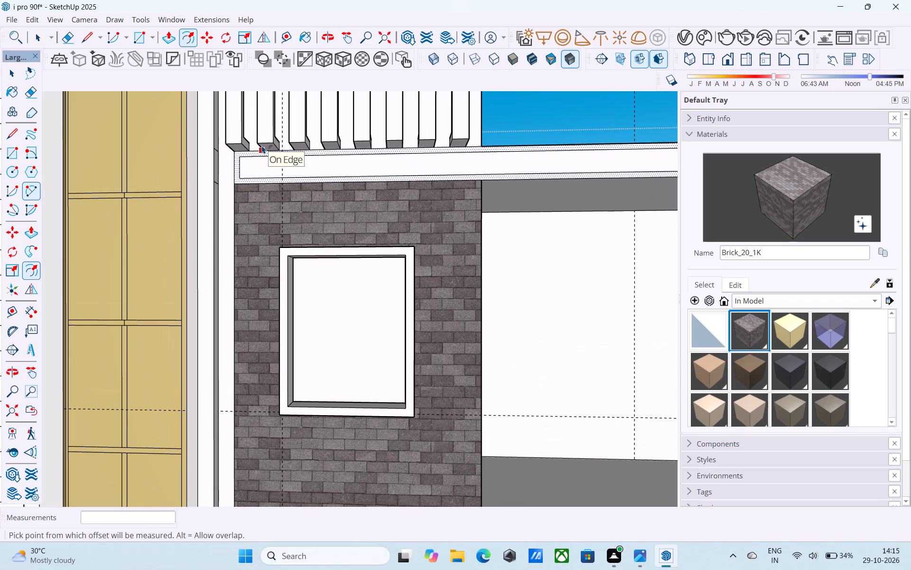
text(3")
key(Return)
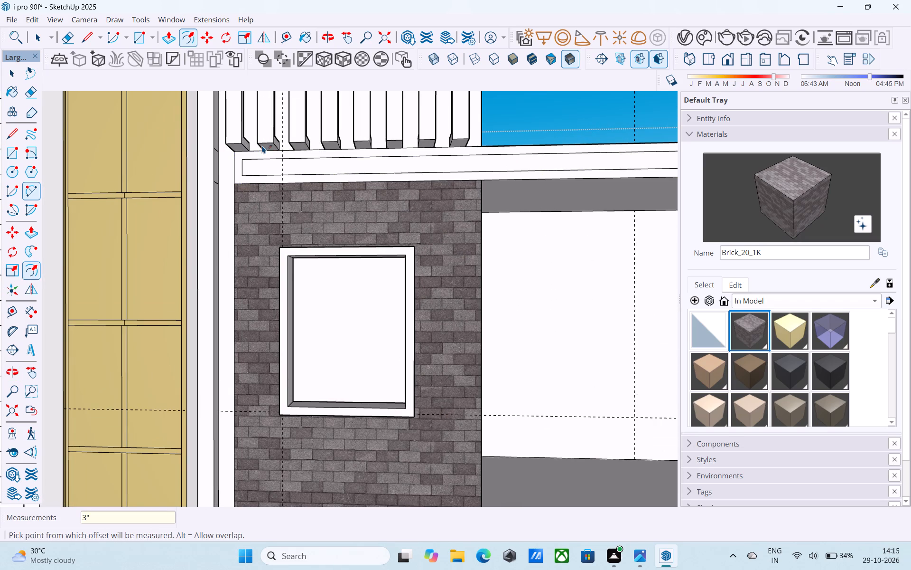
Examine the fascia's inset outline along its full length and around the far corner of the house.
scroll(262, 145, down, 7)
middle_drag(262, 146, 231, 168)
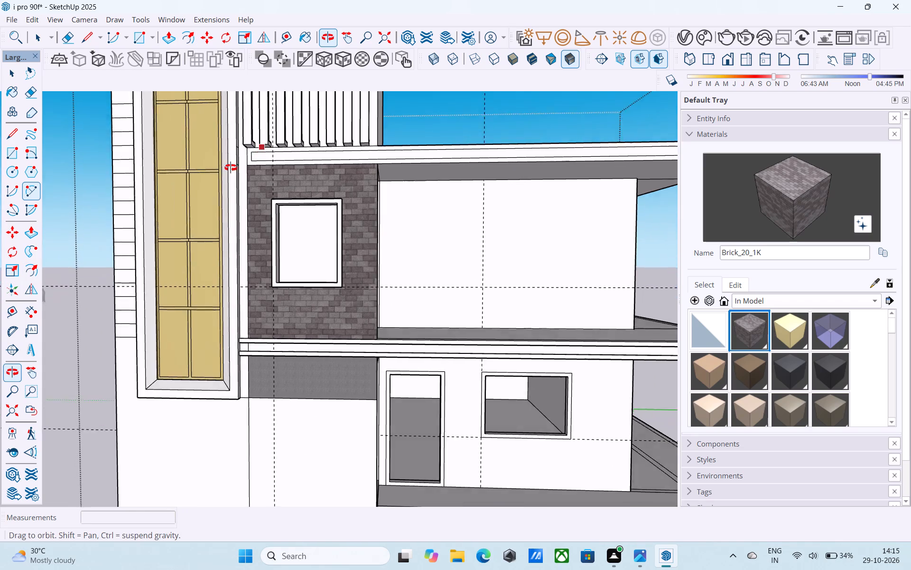
middle_drag(231, 168, 67, 187)
scroll(67, 187, down, 4)
middle_click(67, 187)
middle_drag(342, 181, 277, 198)
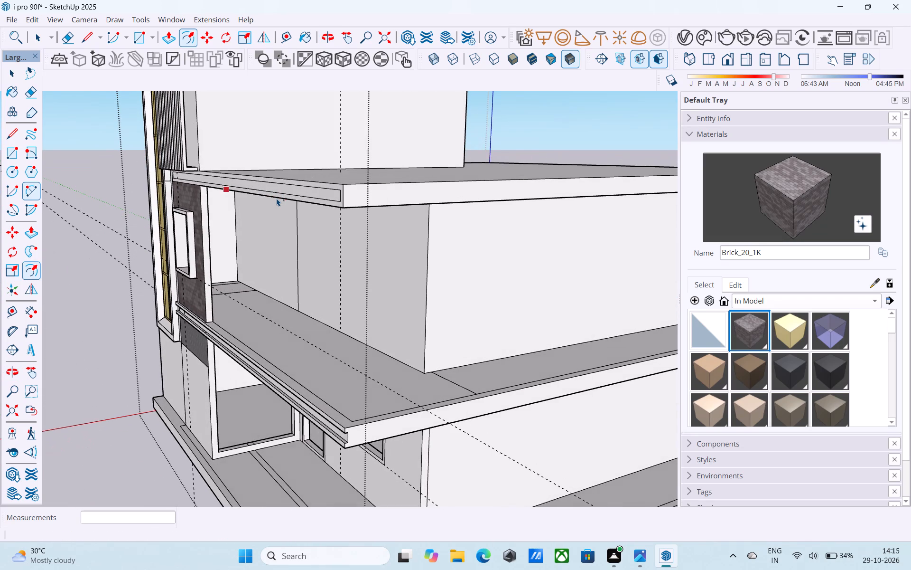
scroll(277, 199, down, 2)
middle_drag(301, 229, 330, 226)
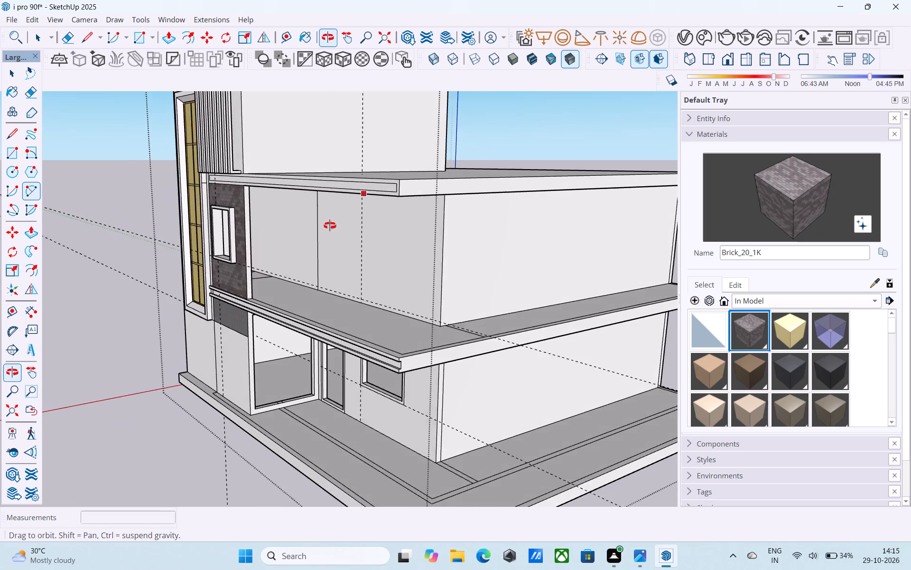
middle_drag(330, 226, 331, 227)
scroll(315, 196, up, 5)
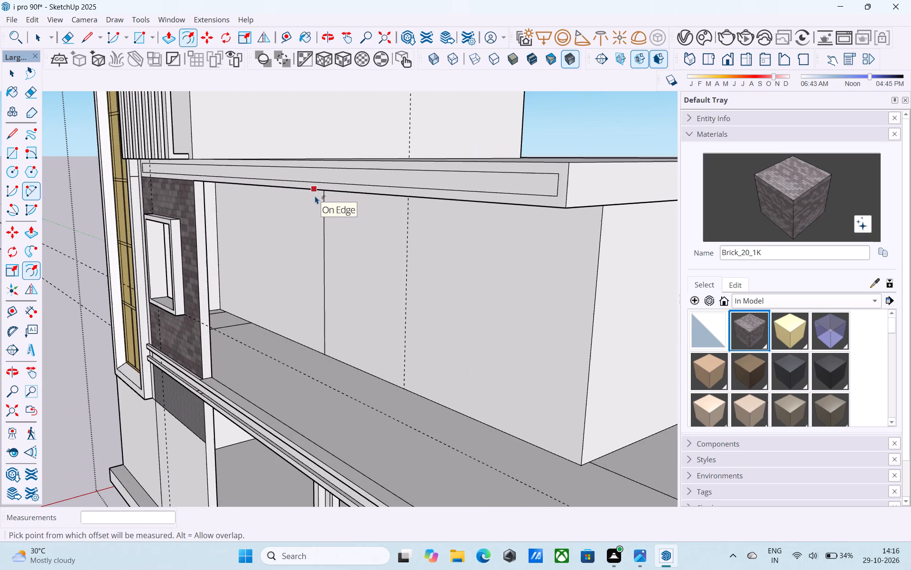
scroll(315, 196, down, 6)
middle_drag(315, 196, 431, 206)
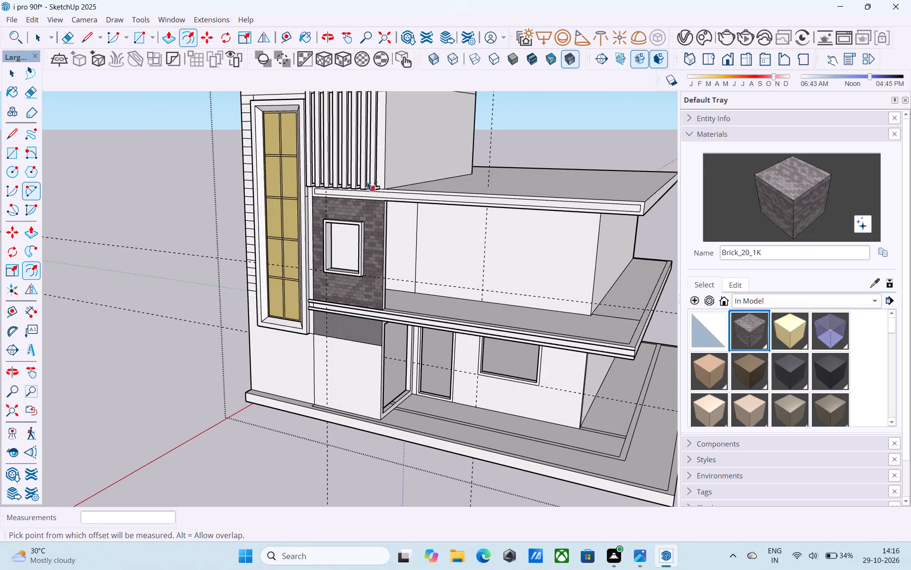
Draw a 6" horizontal line from the fascia's upper corner below the fins across the strip to the tall window frame.
scroll(367, 181, up, 5)
scroll(271, 188, up, 5)
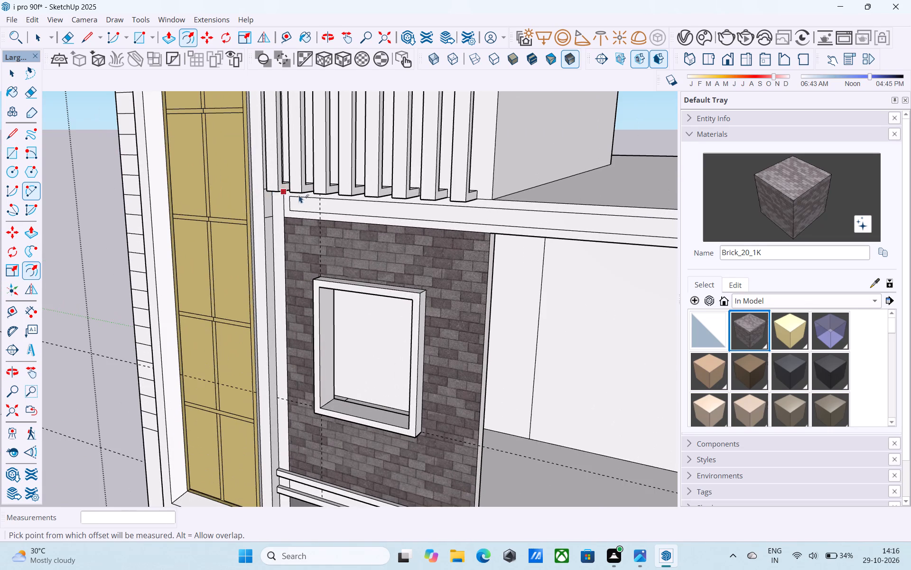
middle_drag(310, 195, 430, 161)
scroll(297, 208, up, 4)
middle_drag(246, 199, 297, 195)
scroll(282, 195, up, 1)
key(l)
scroll(297, 195, up, 4)
middle_drag(235, 211, 252, 171)
scroll(241, 182, up, 3)
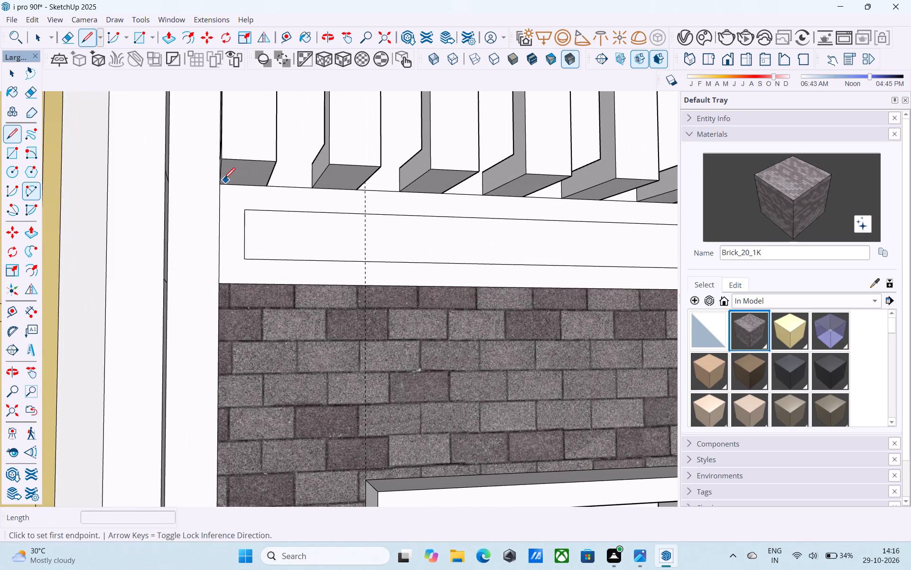
click(223, 180)
middle_drag(214, 184, 162, 179)
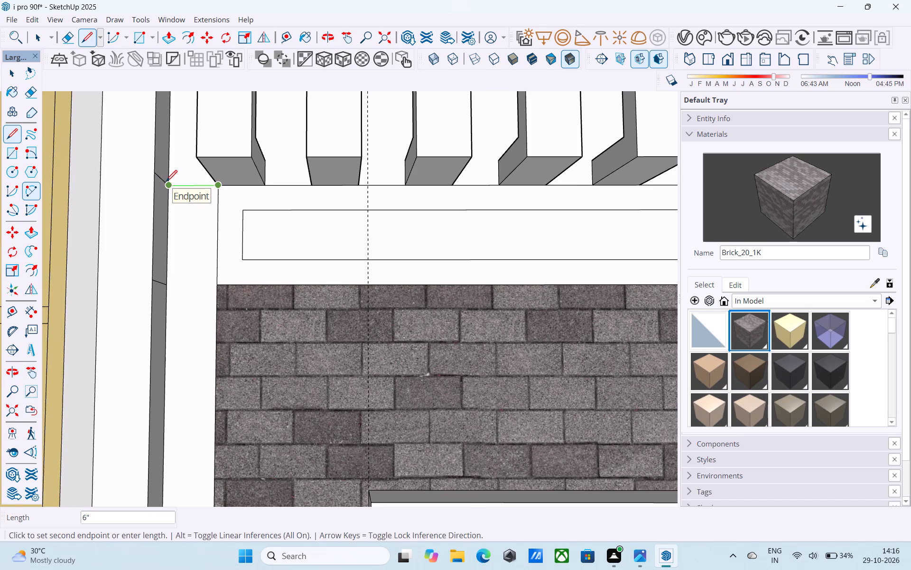
click(166, 182)
Extend the fascia inset's lower edge 9" to the tall window frame and erase the fascia's former end edge there.
click(244, 263)
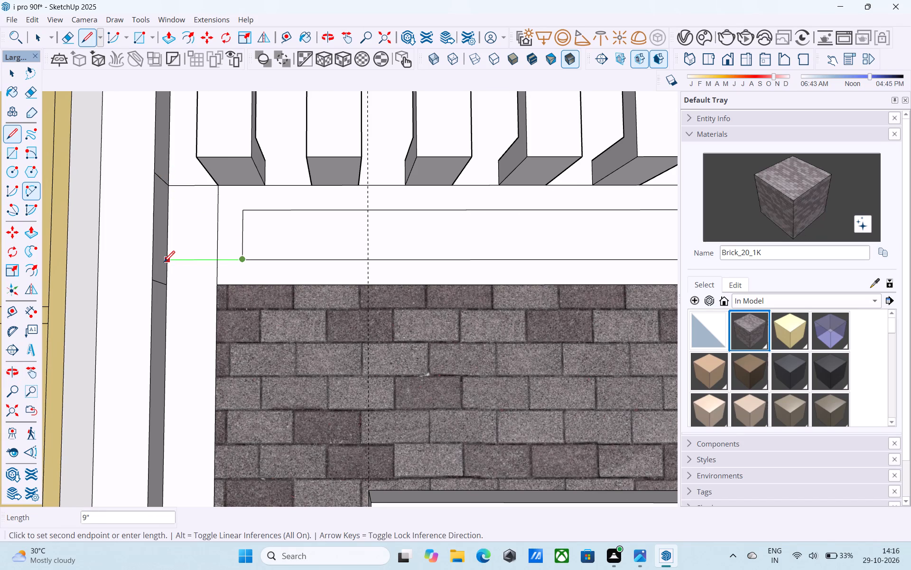
click(164, 263)
key(e)
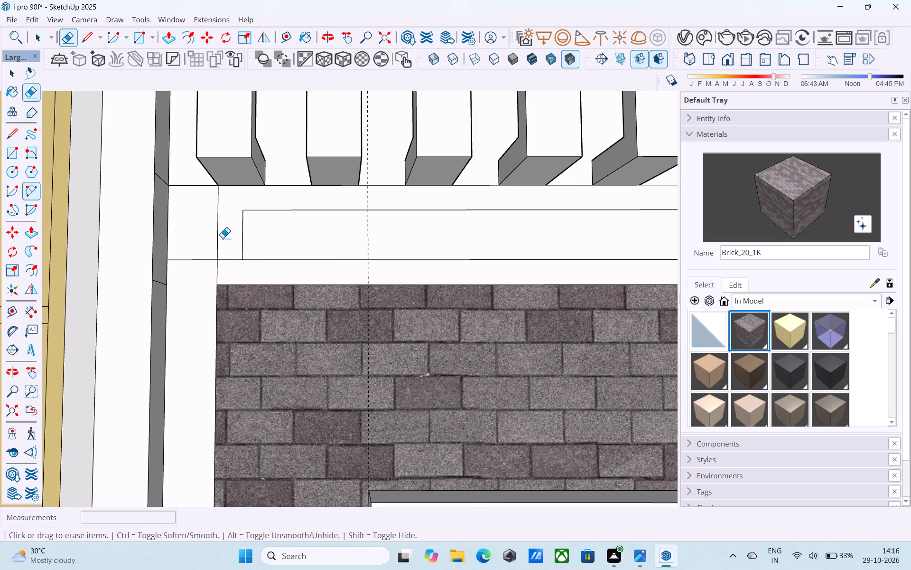
drag(223, 238, 210, 230)
Draw a 6" line from the fascia's lower corner above the brick wall to the tall window frame.
middle_drag(211, 231, 244, 302)
key(l)
scroll(223, 287, up, 6)
middle_drag(220, 285, 281, 320)
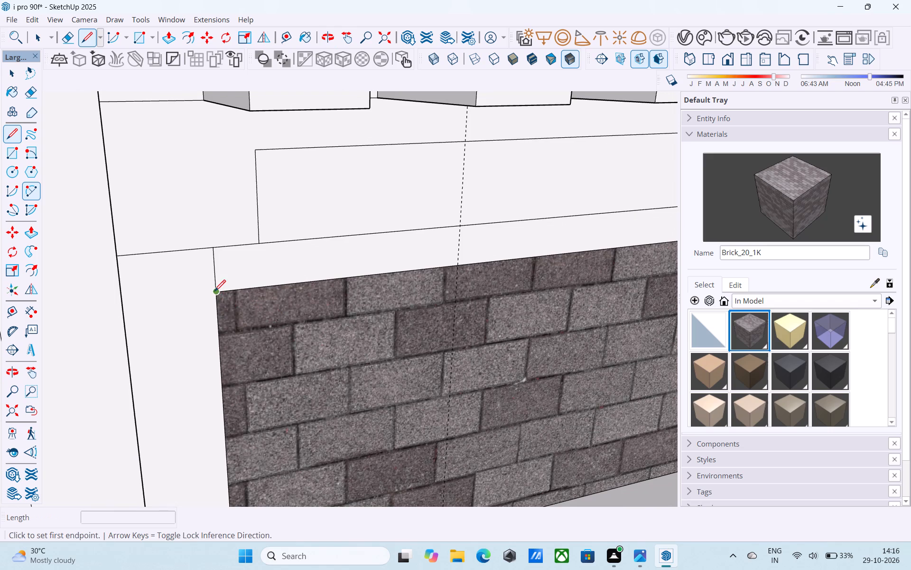
click(214, 292)
scroll(214, 292, down, 4)
middle_drag(211, 290, 67, 240)
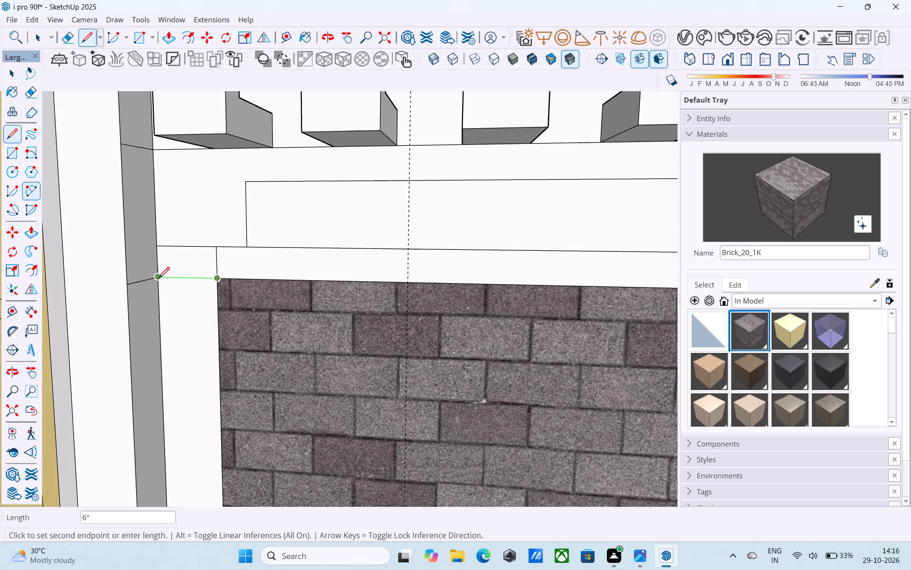
click(158, 279)
Extend the inset's upper edge 9" to the tall window frame and erase the leftover vertical edges across the bands.
click(250, 180)
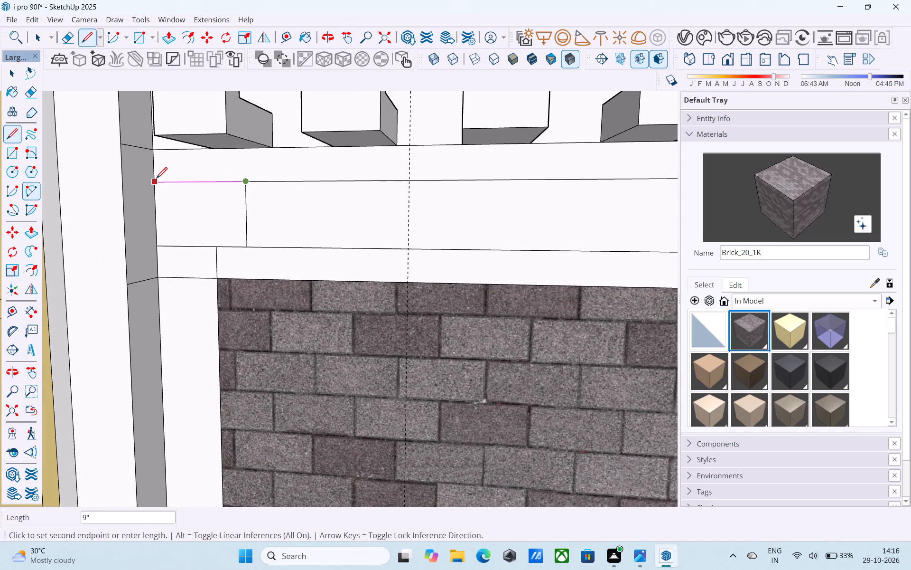
click(156, 180)
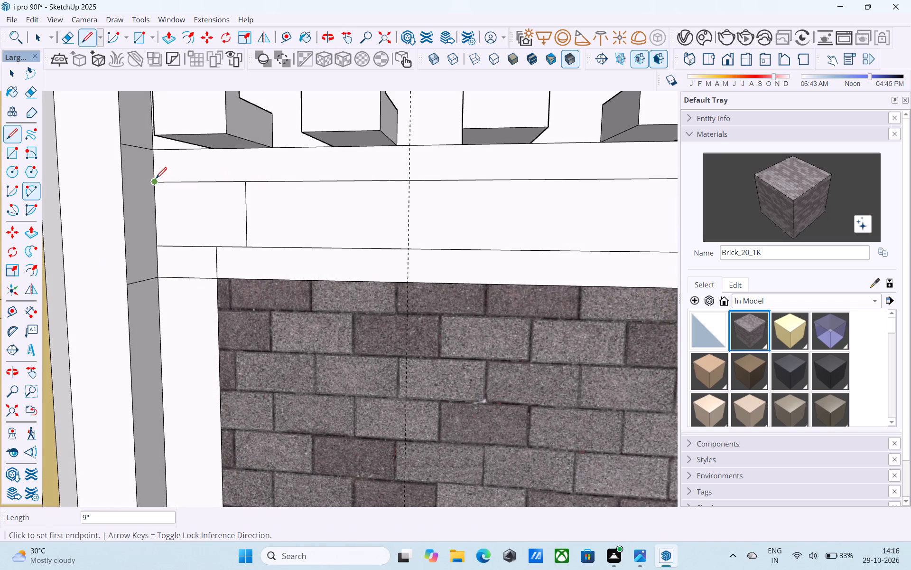
key(e)
click(244, 220)
drag(220, 251, 214, 253)
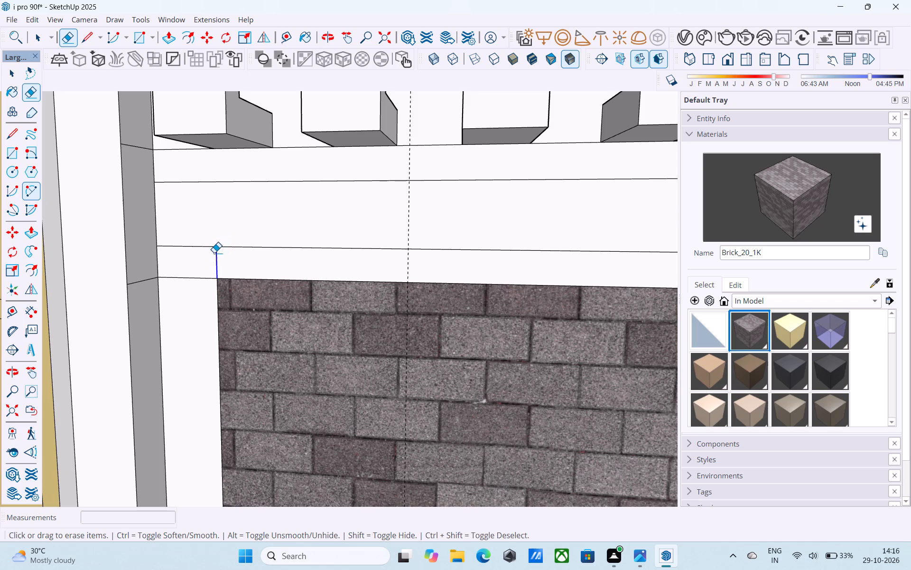
drag(214, 253, 214, 253)
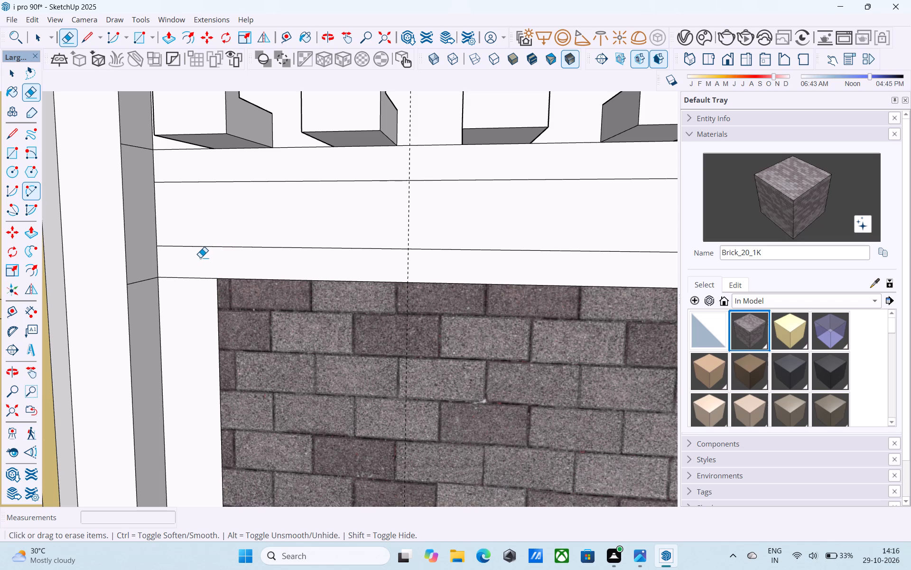
Examine the fascia bands where they meet the tall window frame and run above the brick wall.
scroll(200, 257, down, 3)
middle_drag(213, 285, 215, 250)
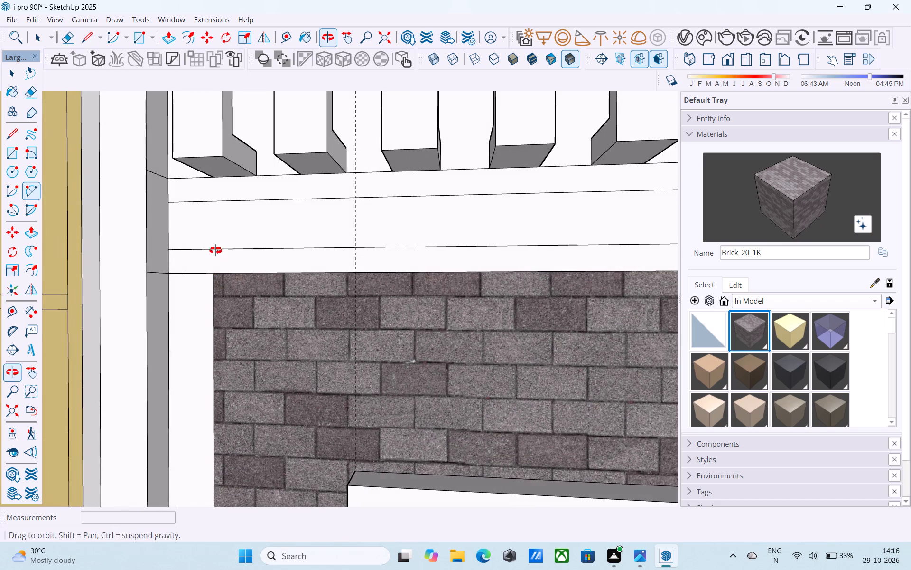
middle_drag(215, 250, 223, 256)
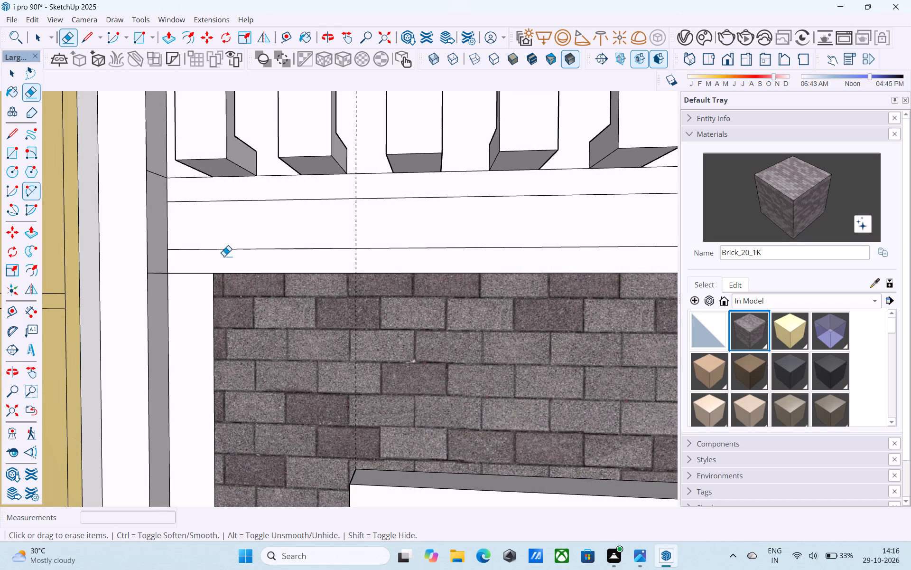
scroll(224, 256, down, 4)
shift+middle_drag(224, 256, 216, 215)
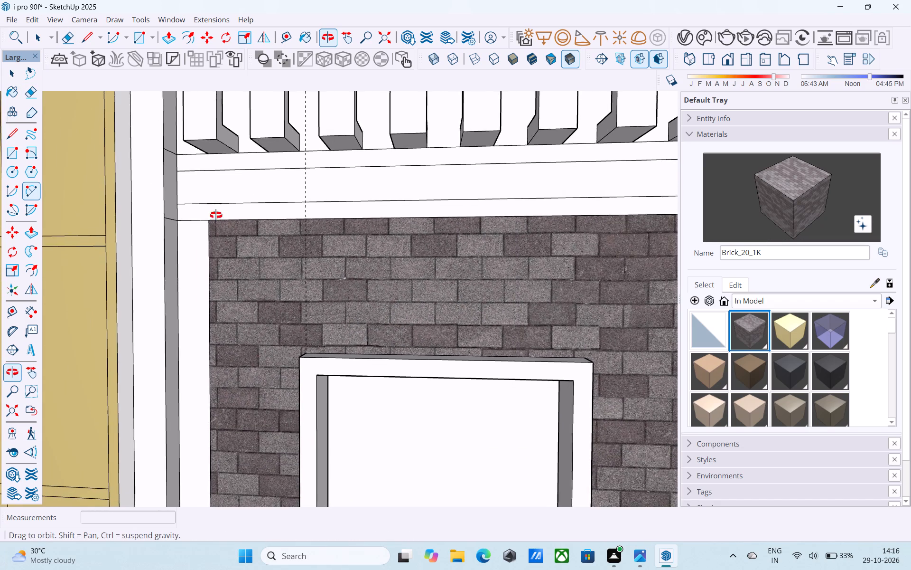
shift+middle_drag(216, 215, 216, 217)
shift+middle_drag(235, 213, 223, 256)
scroll(223, 255, up, 4)
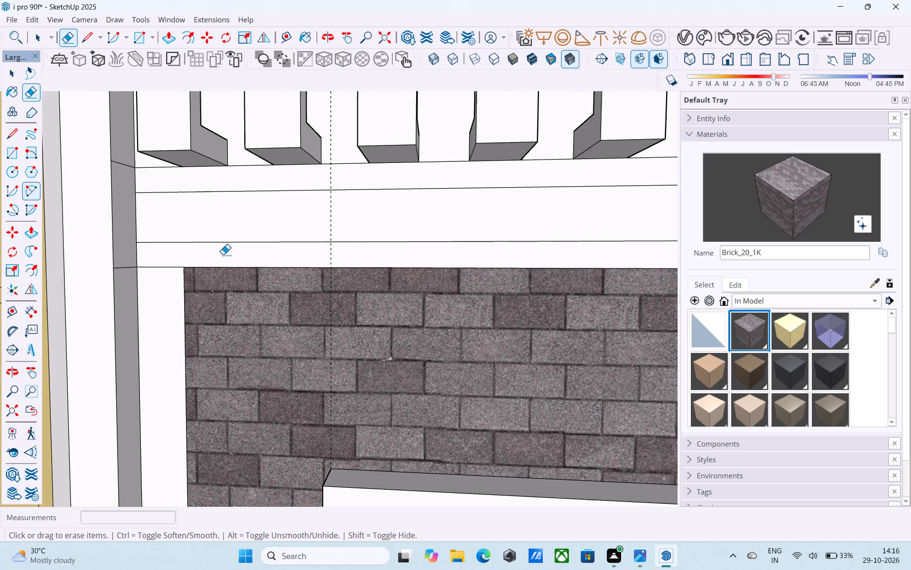
scroll(223, 255, down, 6)
shift+middle_drag(214, 260, 185, 261)
key(space)
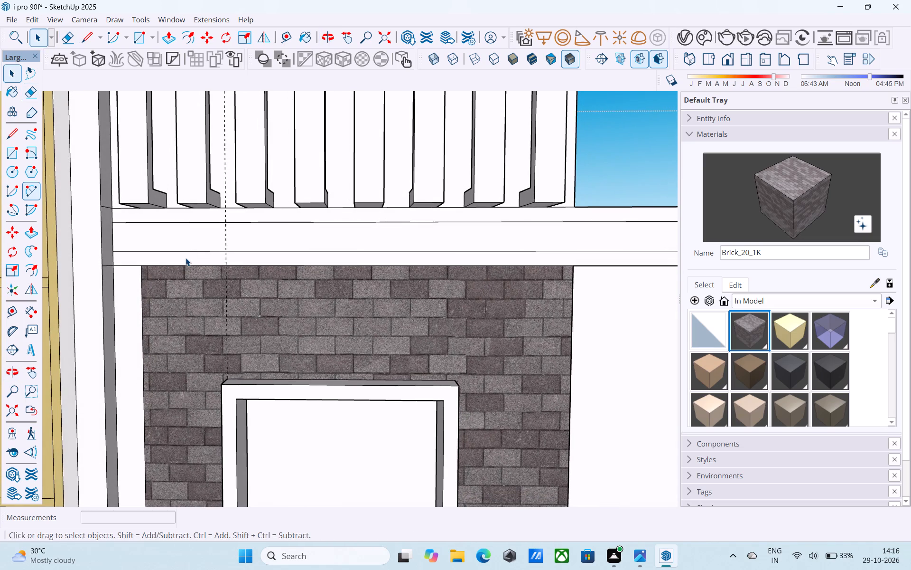
scroll(186, 258, down, 5)
middle_drag(178, 253, 167, 248)
scroll(166, 245, down, 10)
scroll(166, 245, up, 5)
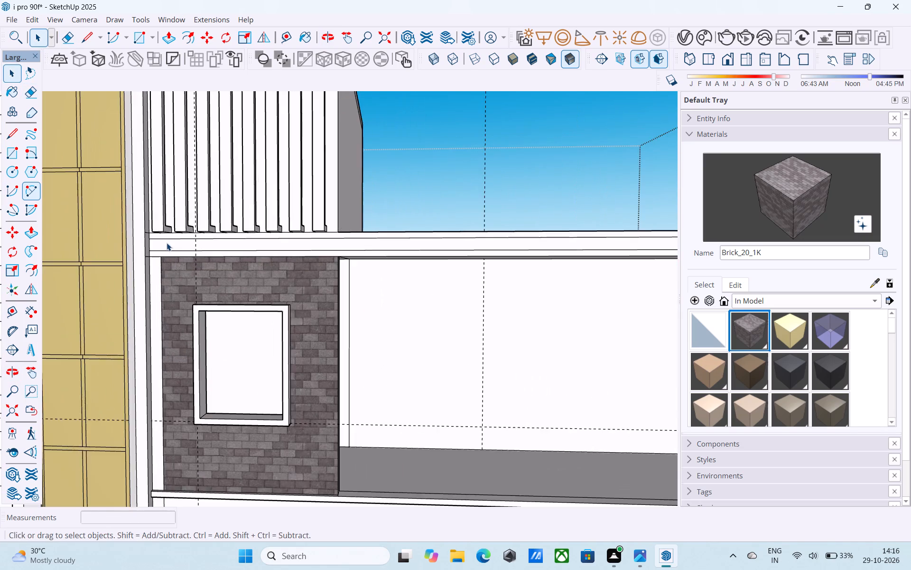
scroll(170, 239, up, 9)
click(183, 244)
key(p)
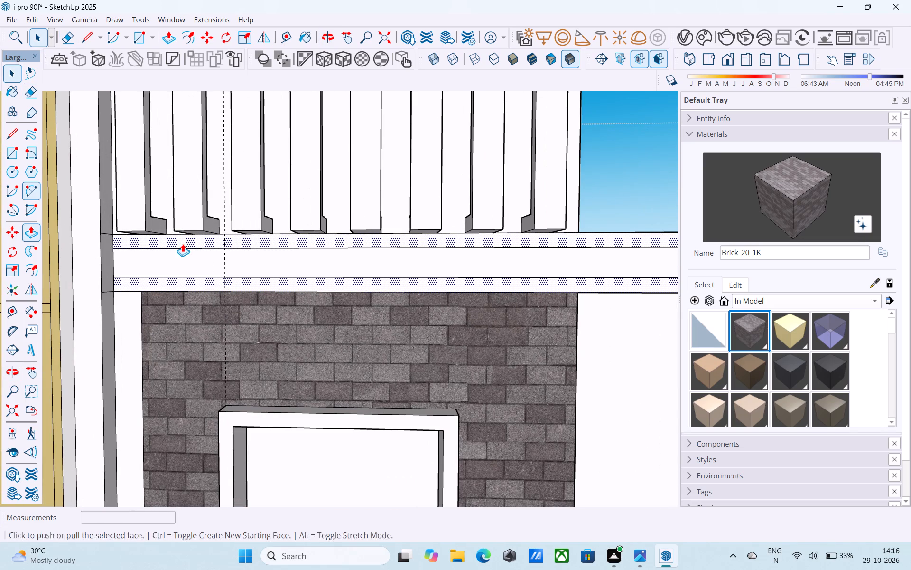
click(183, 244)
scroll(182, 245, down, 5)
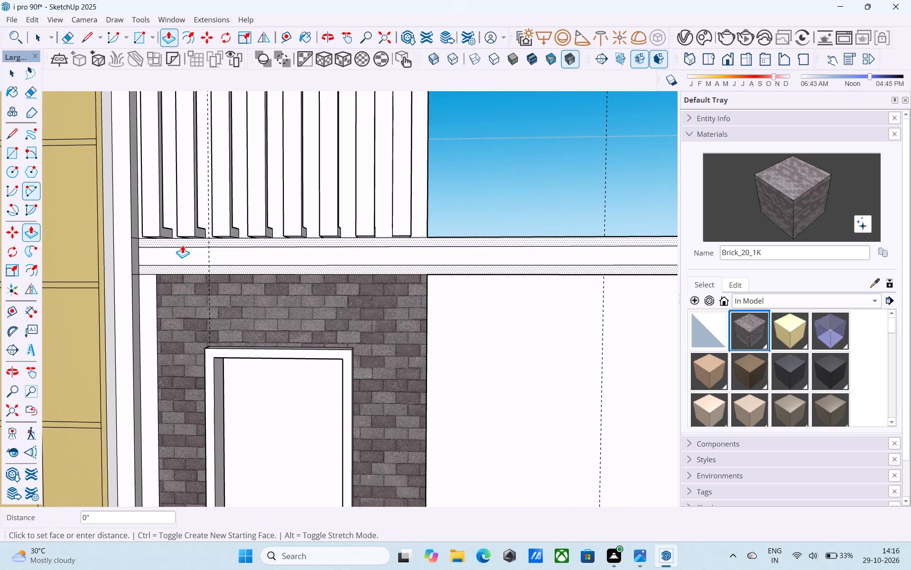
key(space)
At the fascia's far corner, extend the inset's upper and lower edges 3" to the end and erase the inset's end edge.
scroll(181, 245, down, 3)
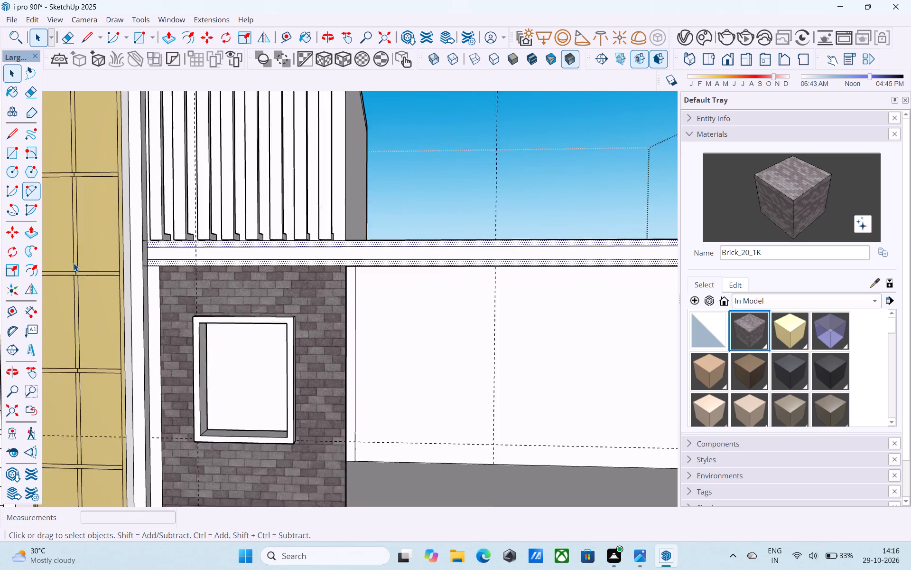
scroll(74, 263, down, 12)
middle_drag(324, 286, 248, 296)
scroll(308, 284, up, 7)
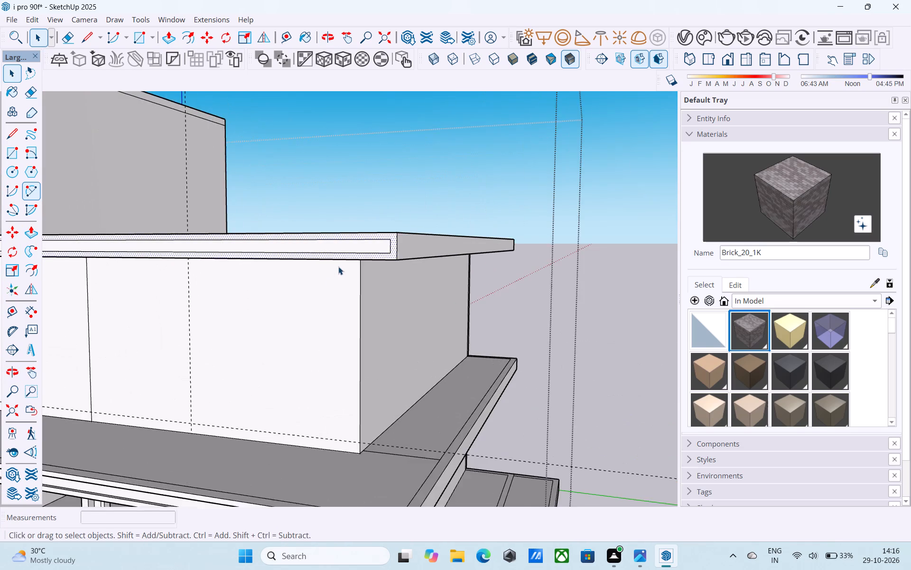
scroll(338, 266, up, 2)
scroll(413, 237, up, 4)
key(l)
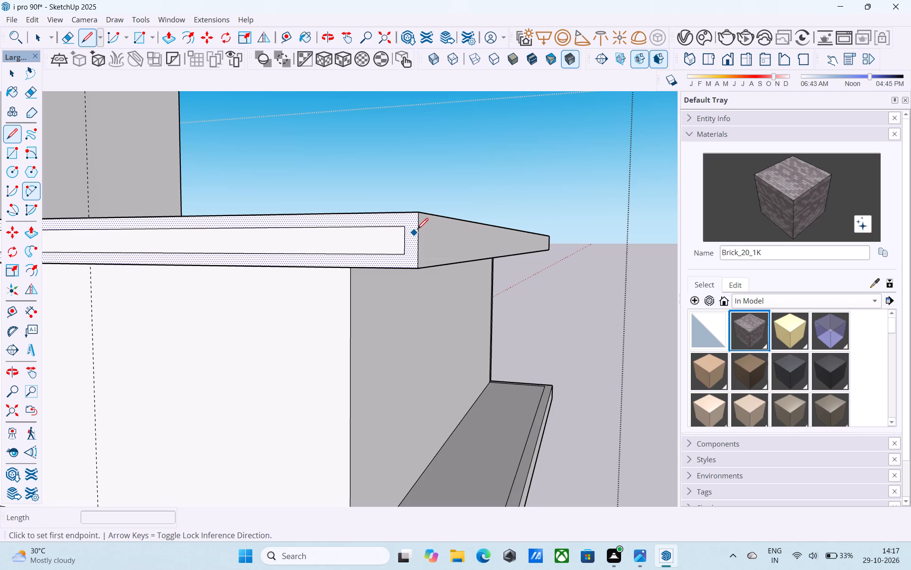
scroll(416, 223, up, 3)
click(401, 226)
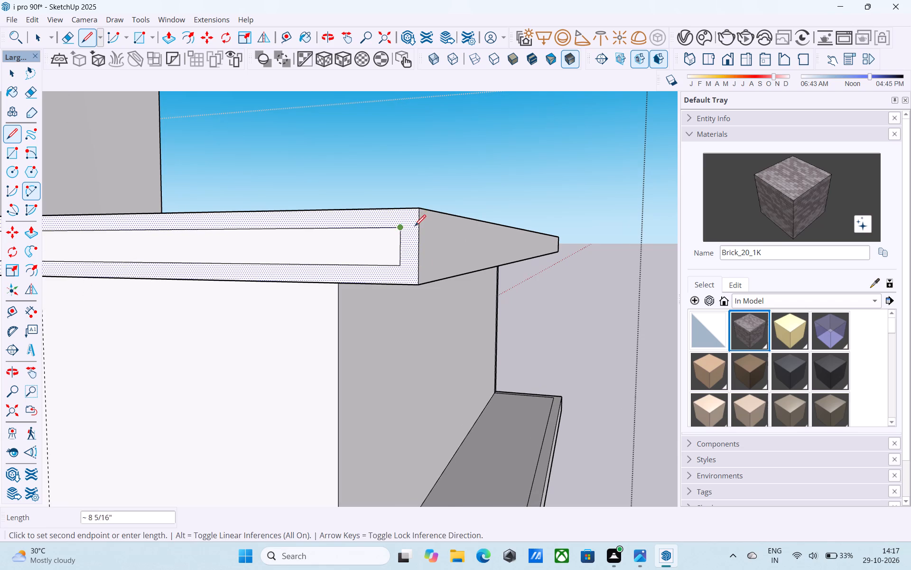
click(419, 228)
click(398, 265)
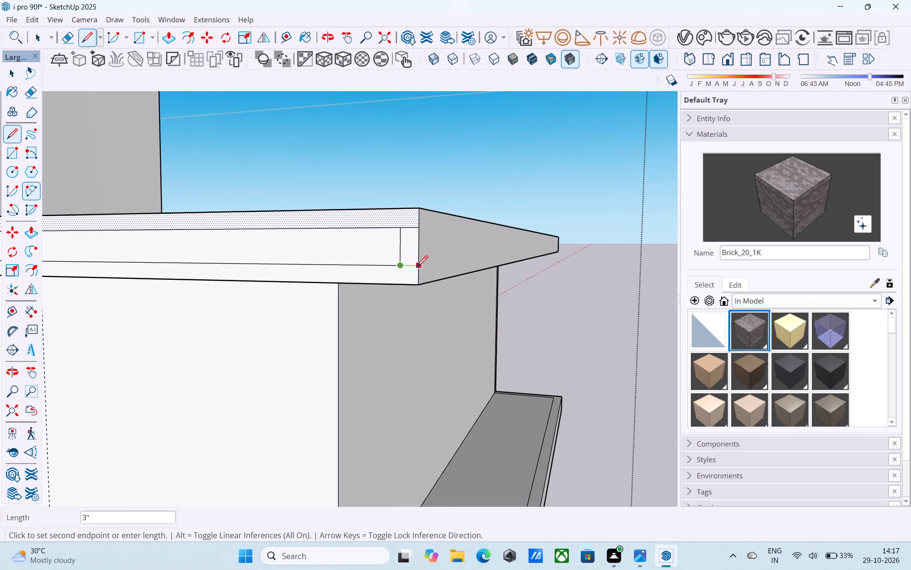
click(417, 268)
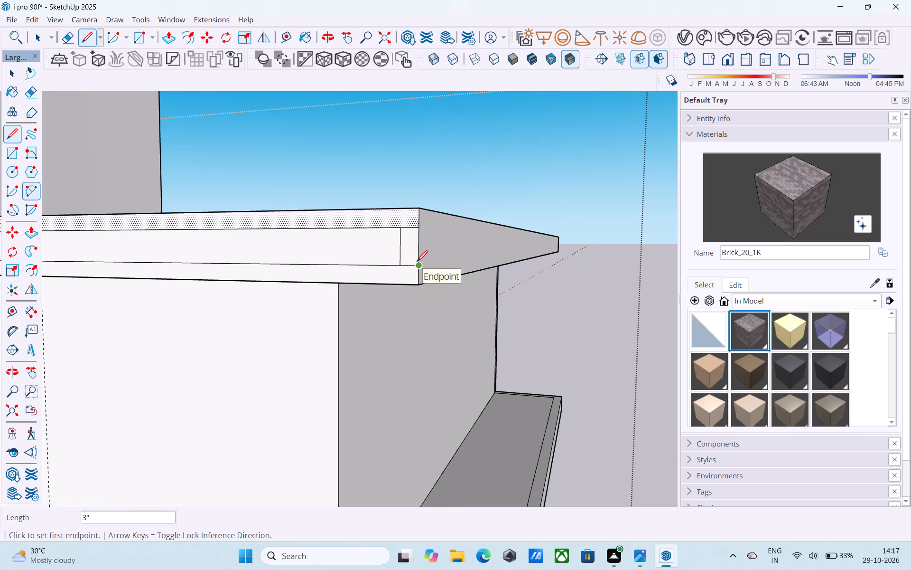
key(e)
drag(405, 248, 399, 244)
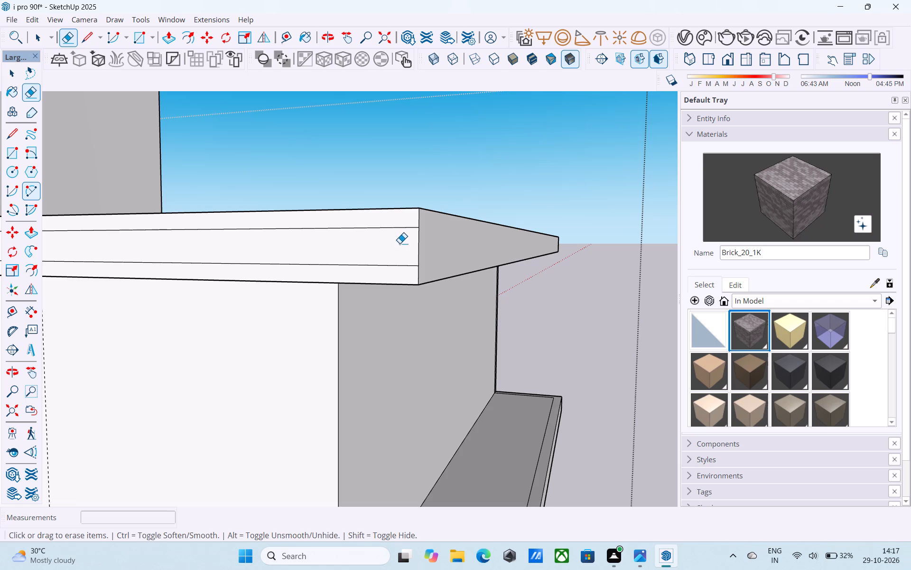
Push the roof fascia's upper band inward 2", matching the recess of the lower slab's band.
key(space)
click(401, 219)
key(p)
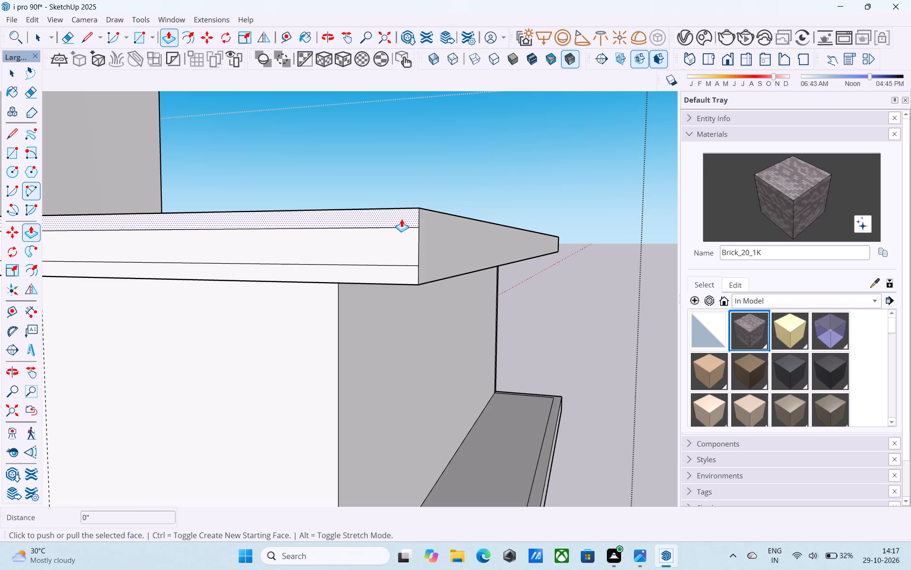
click(401, 219)
scroll(396, 218, down, 13)
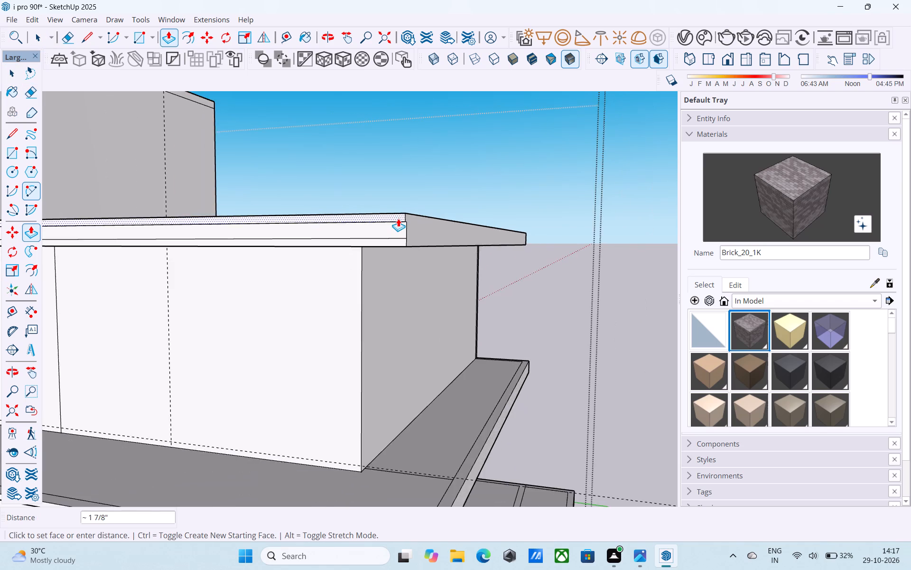
scroll(398, 218, down, 2)
scroll(408, 416, up, 8)
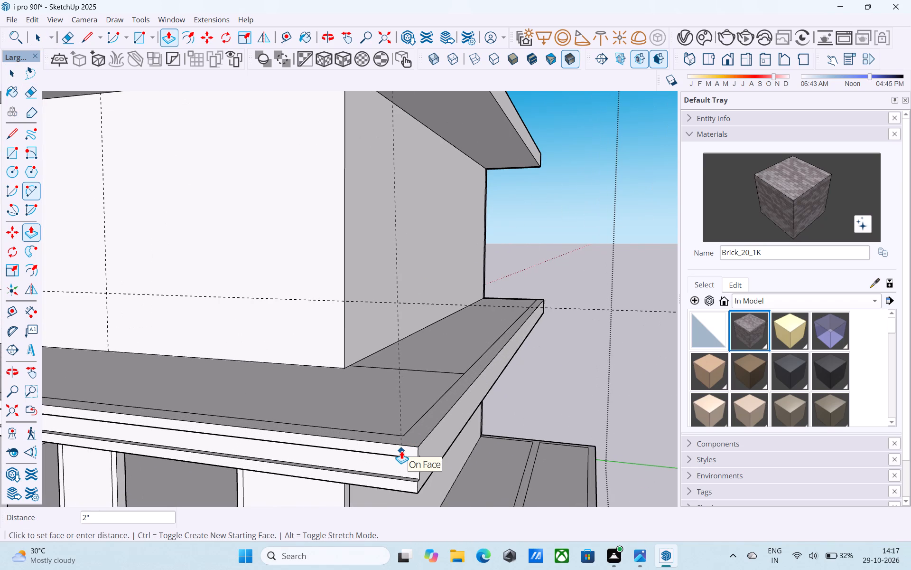
click(401, 451)
scroll(401, 451, down, 10)
scroll(383, 247, up, 8)
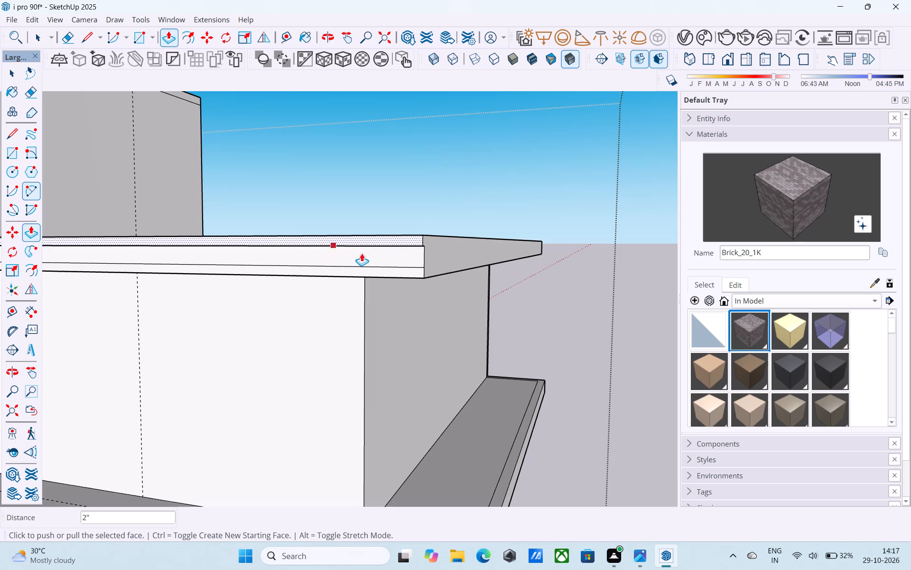
Push the roof fascia's lower band inward by the same 2".
key(space)
click(398, 269)
scroll(399, 269, up, 3)
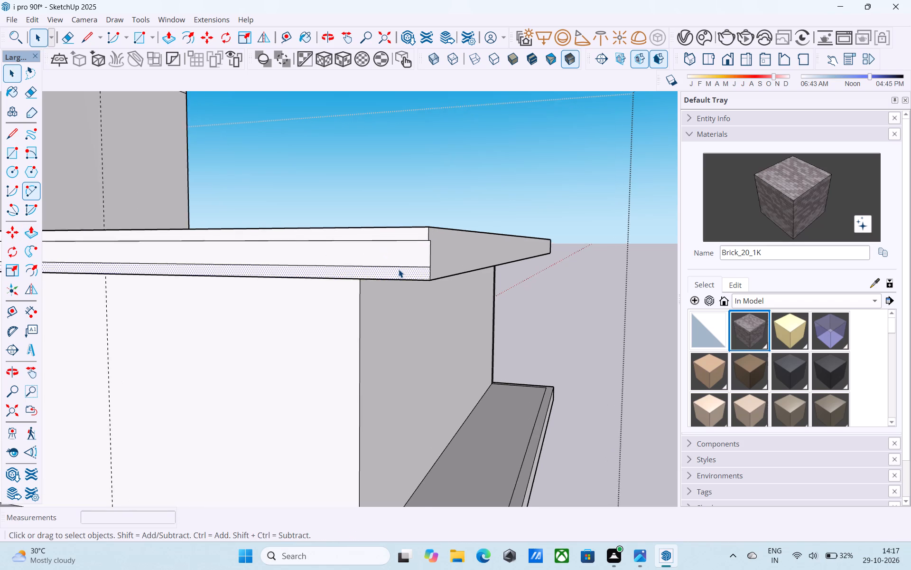
key(p)
double_click(399, 269)
scroll(399, 269, down, 6)
key(space)
Draw a 39' line along the roof slab's side face from the middle band's upper corner to the rear edge.
middle_drag(398, 269, 376, 276)
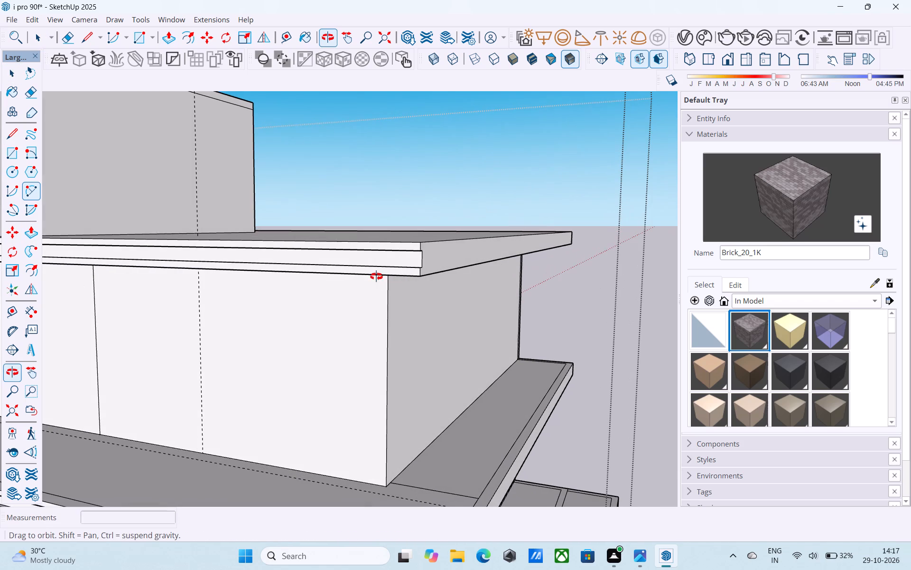
middle_drag(376, 276, 377, 276)
key(l)
scroll(448, 255, up, 5)
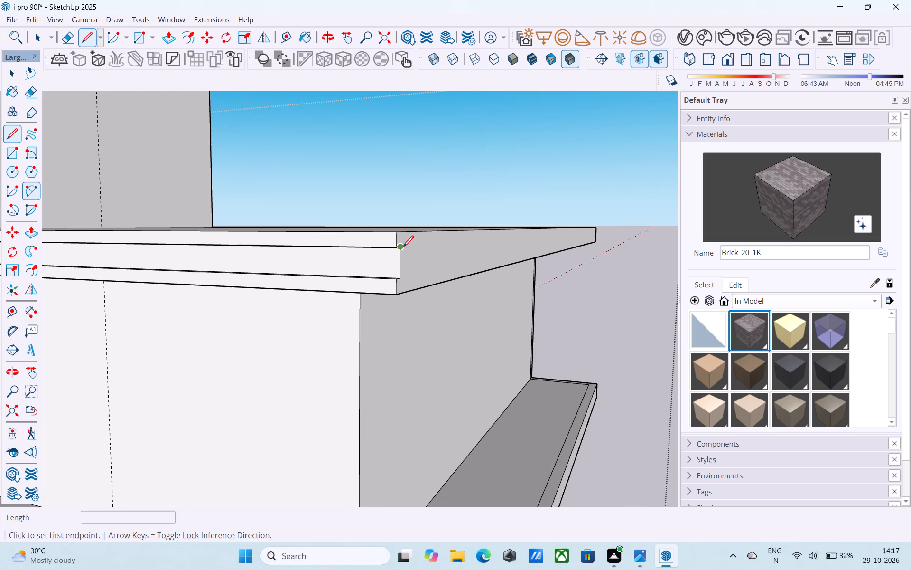
click(403, 248)
scroll(389, 266, down, 11)
middle_drag(560, 285, 235, 326)
scroll(249, 335, up, 6)
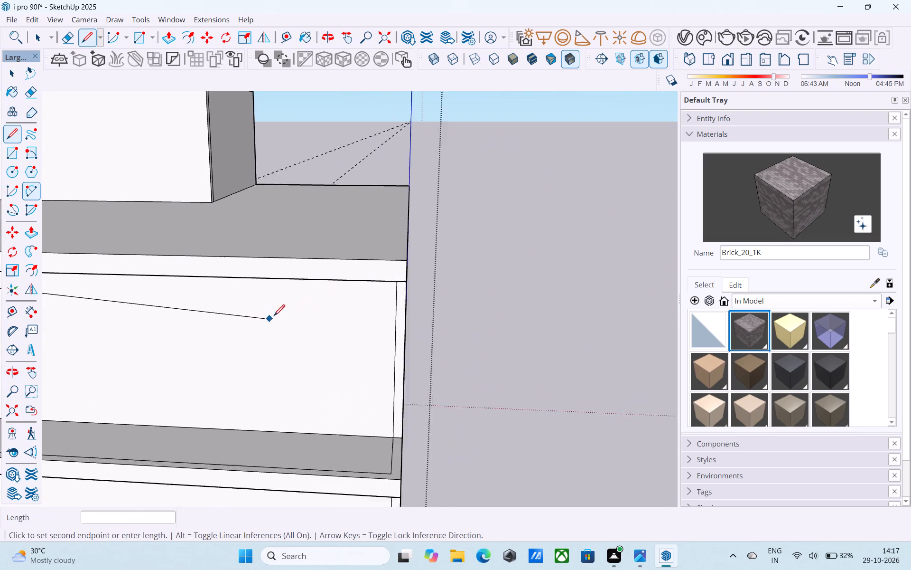
scroll(417, 266, up, 7)
click(436, 254)
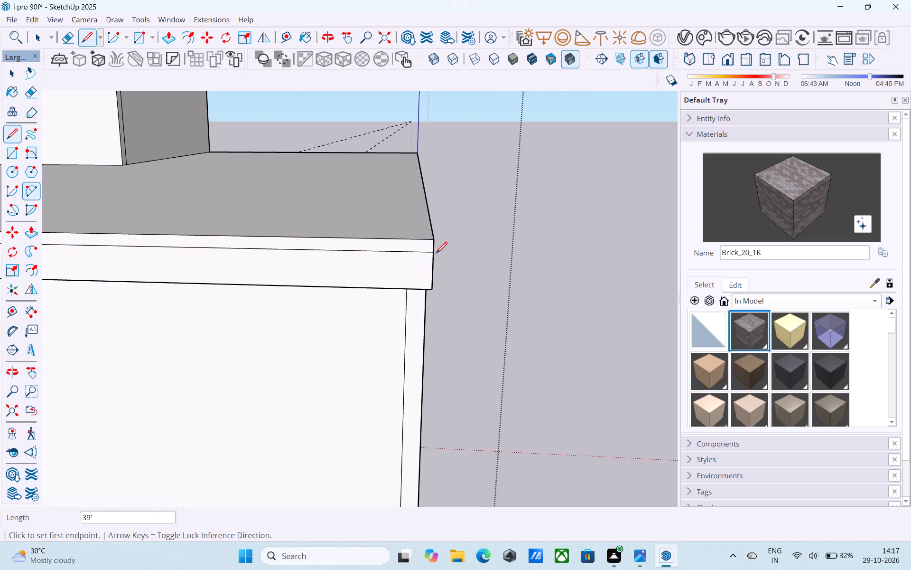
Draw a 39' line along the roof slab's side face from the middle band's lower corner to the rear edge.
scroll(669, 252, up, 1)
scroll(671, 252, down, 16)
middle_drag(282, 293, 588, 294)
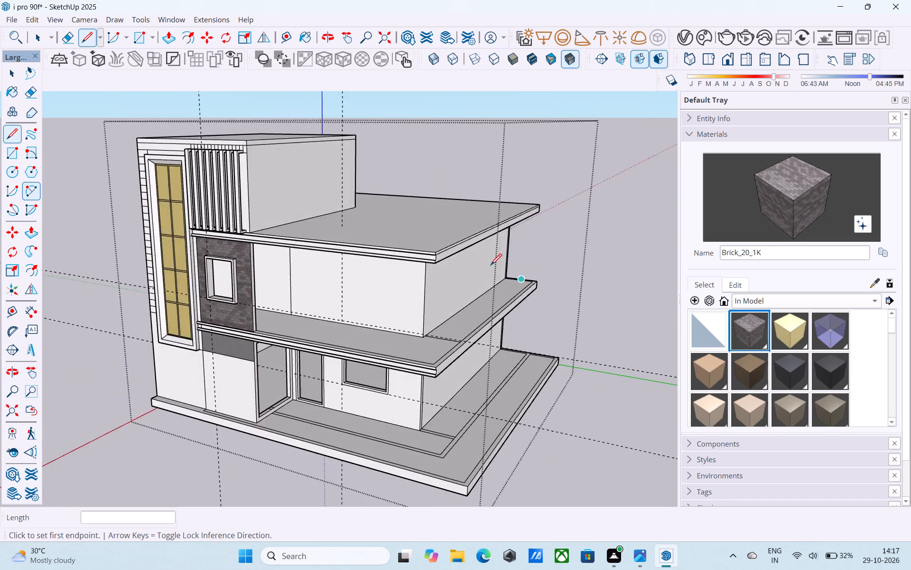
scroll(493, 266, up, 20)
scroll(493, 266, up, 9)
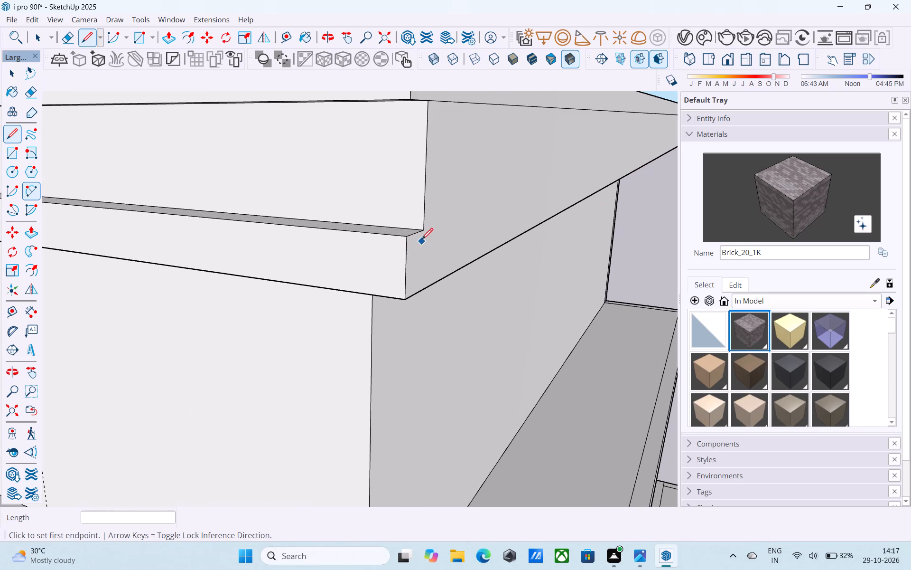
click(425, 232)
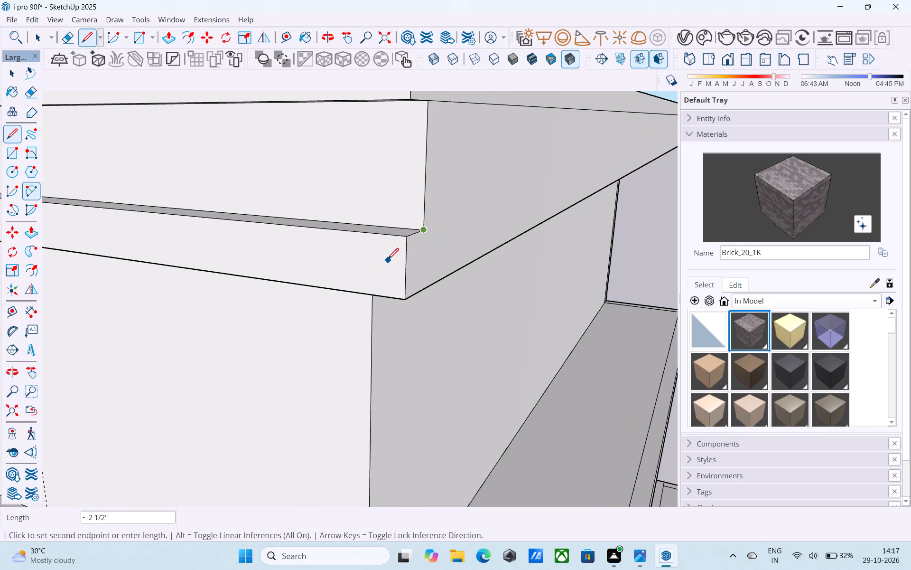
scroll(385, 261, down, 2)
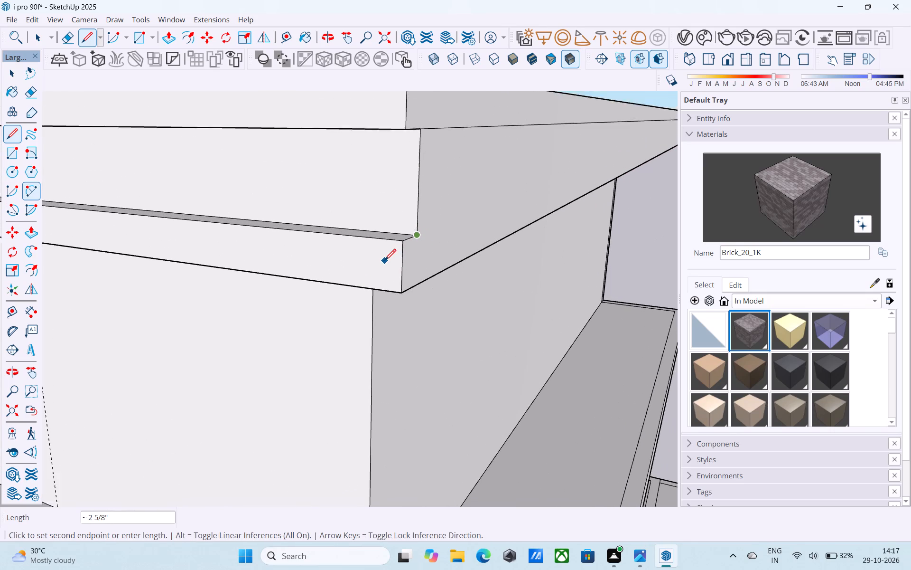
scroll(385, 261, down, 5)
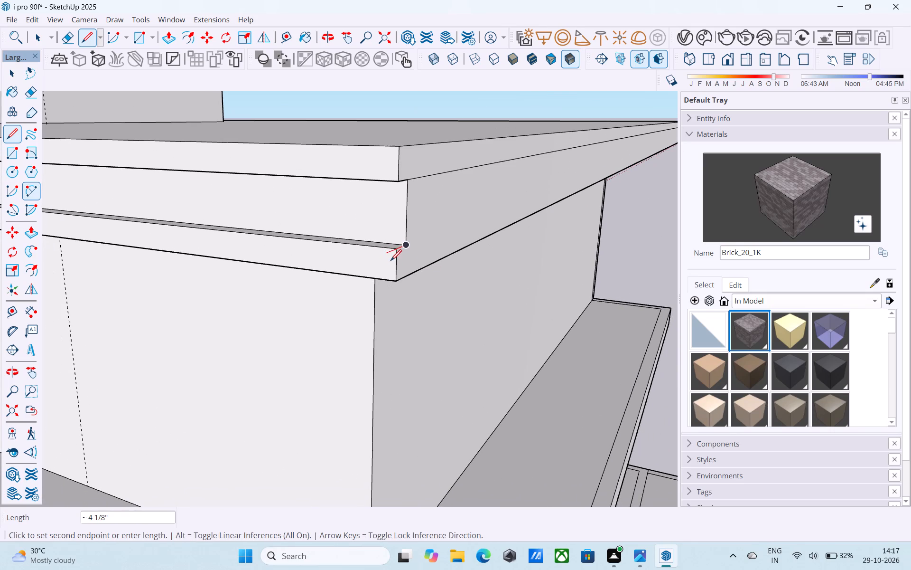
scroll(405, 269, down, 5)
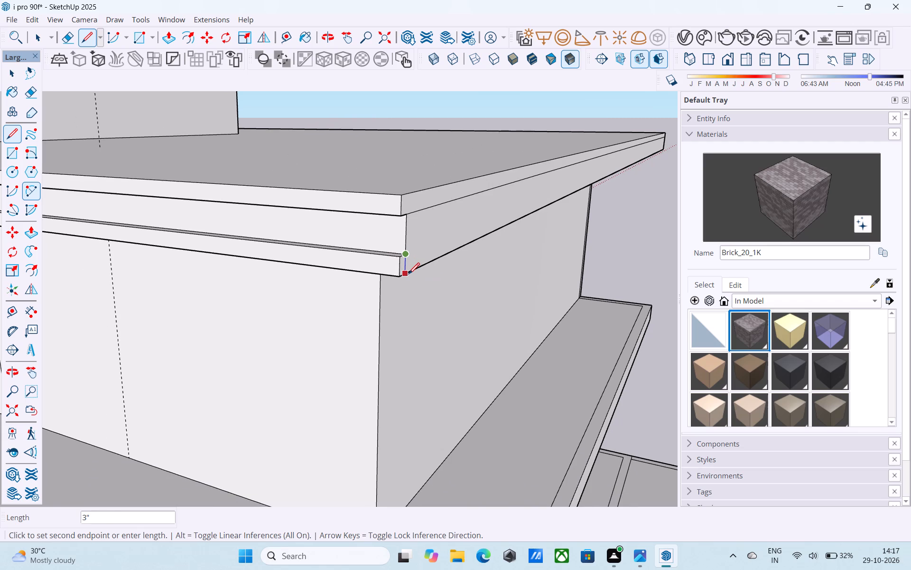
scroll(409, 275, down, 7)
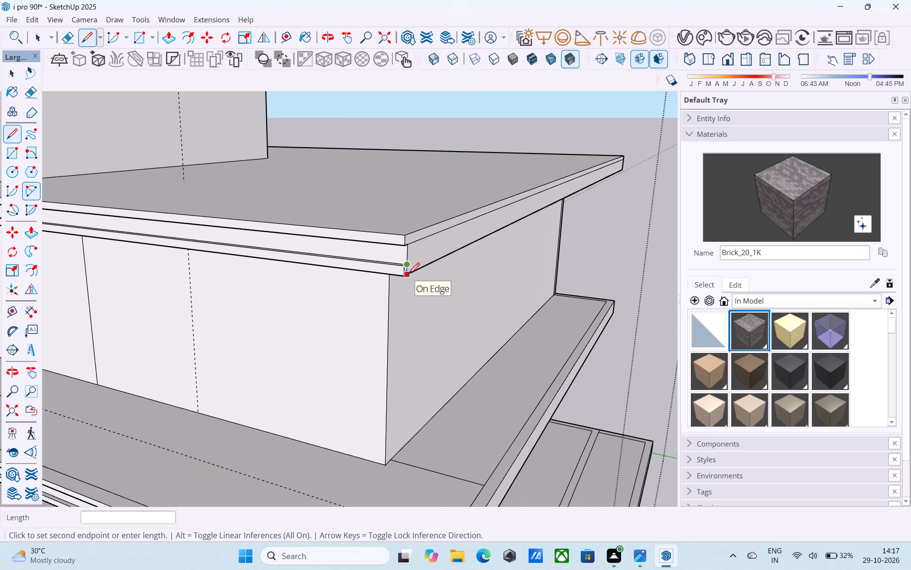
scroll(409, 275, down, 9)
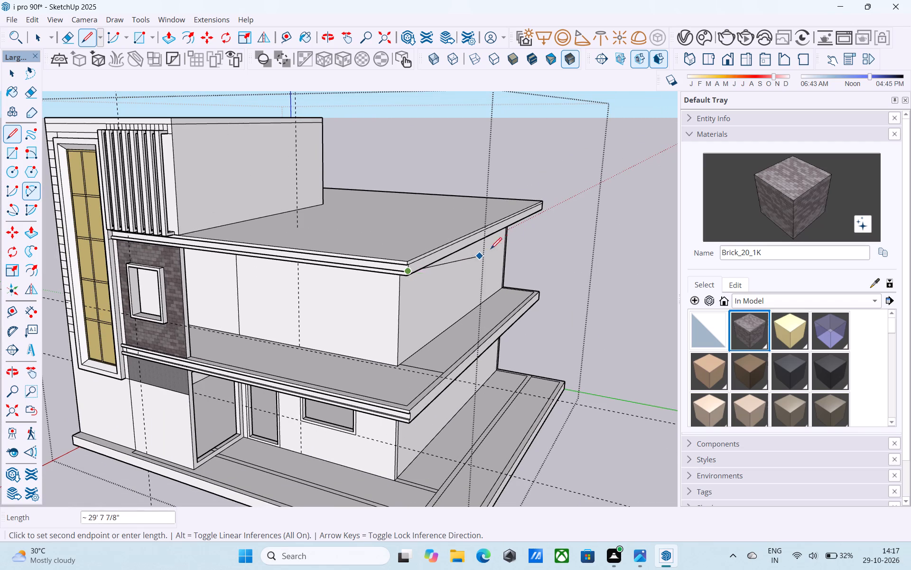
middle_drag(577, 233, 242, 271)
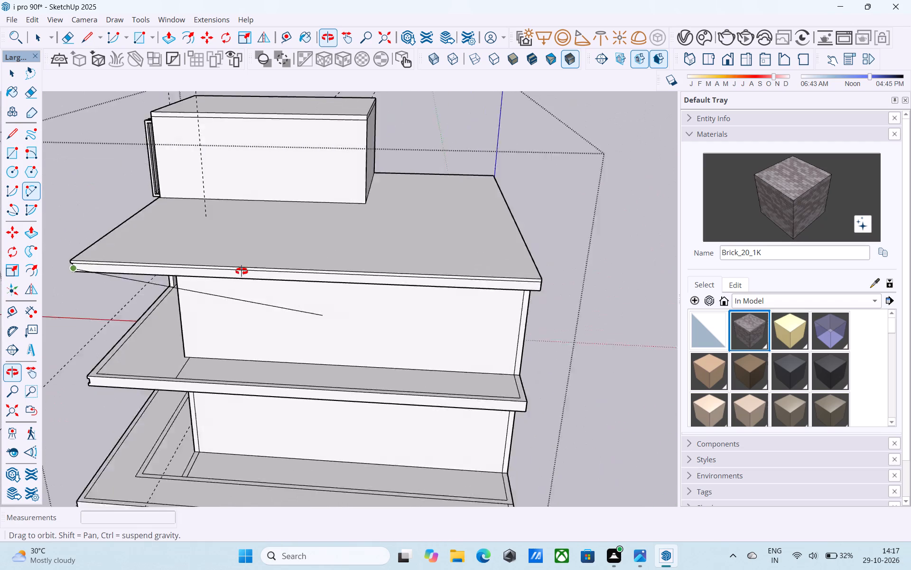
middle_drag(242, 271, 195, 265)
scroll(431, 286, up, 6)
scroll(476, 319, up, 8)
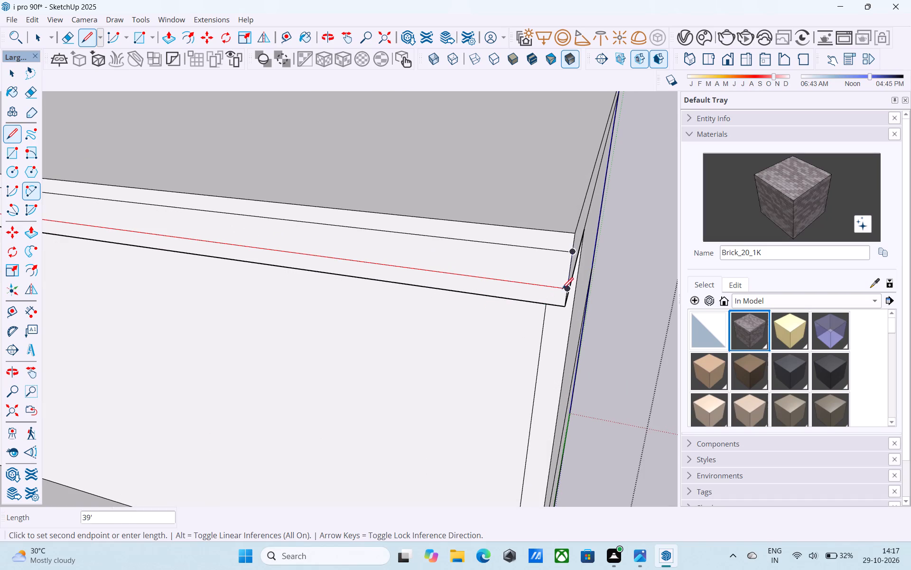
click(566, 290)
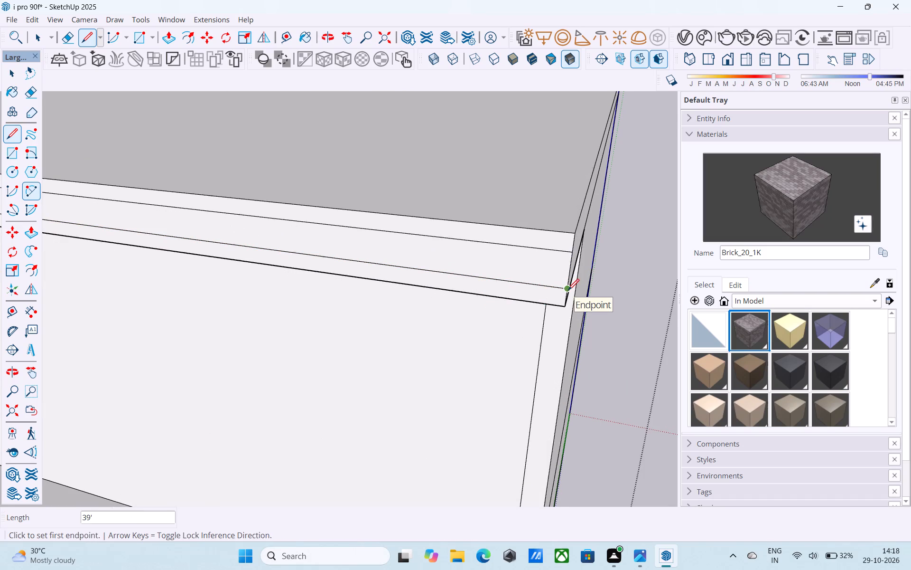
Push the upper and lower bands of the roof slab's side face inward by the same 2" as the front fascia.
scroll(568, 291, down, 7)
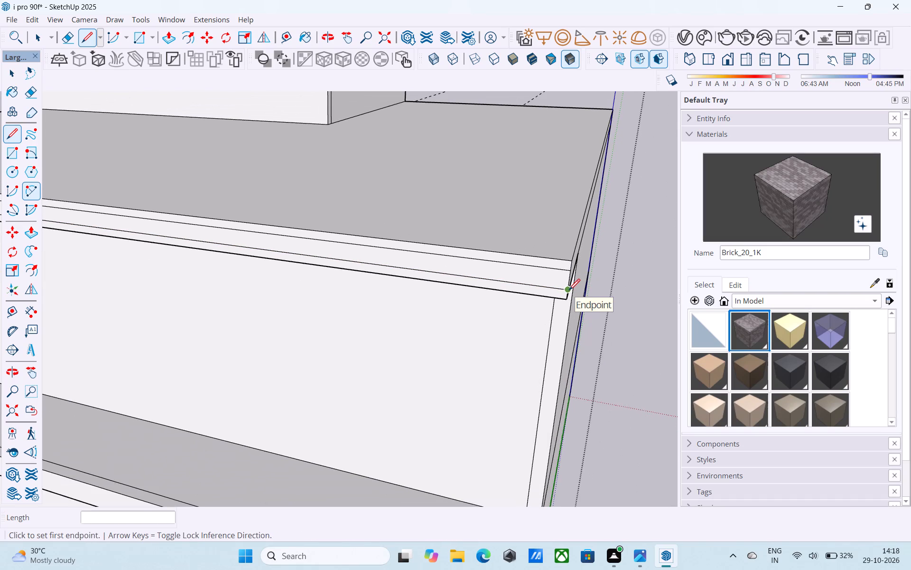
scroll(569, 291, down, 4)
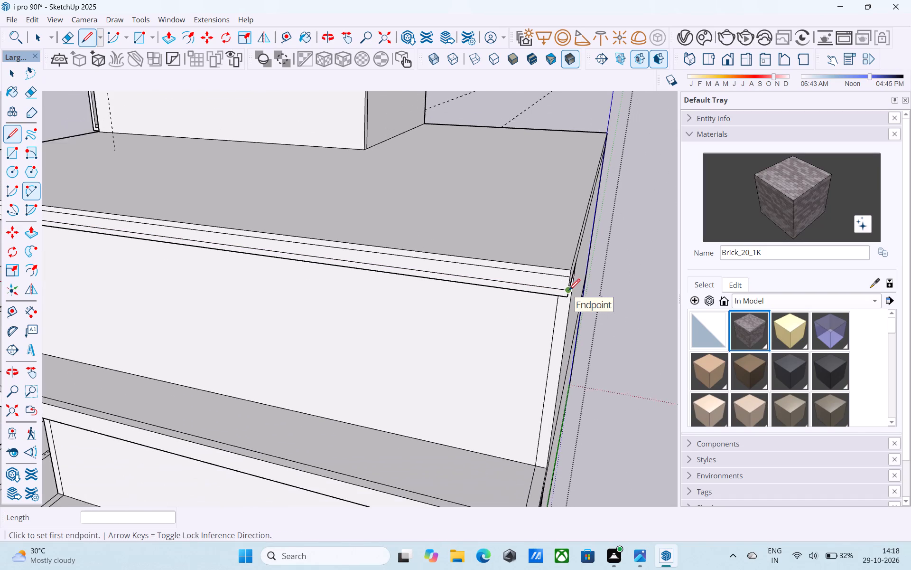
scroll(569, 291, down, 6)
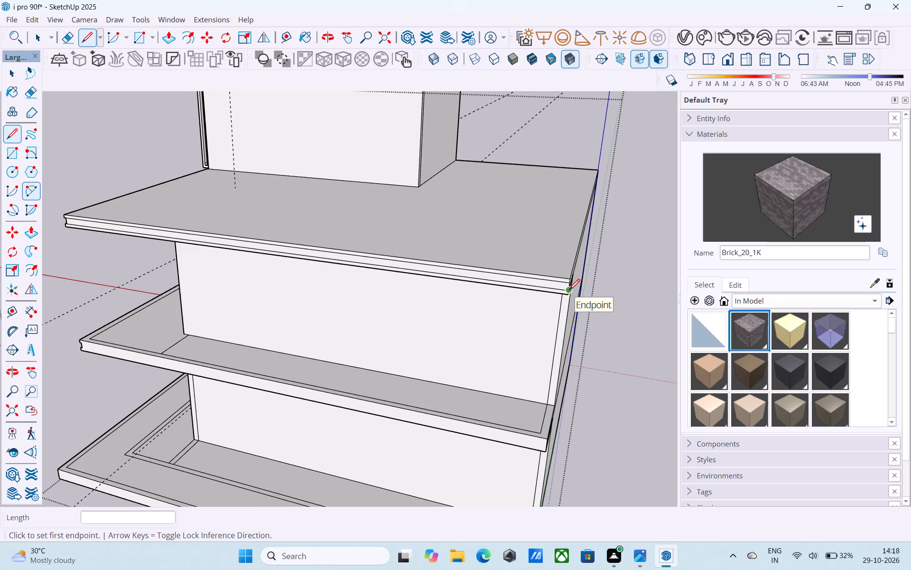
scroll(569, 291, down, 4)
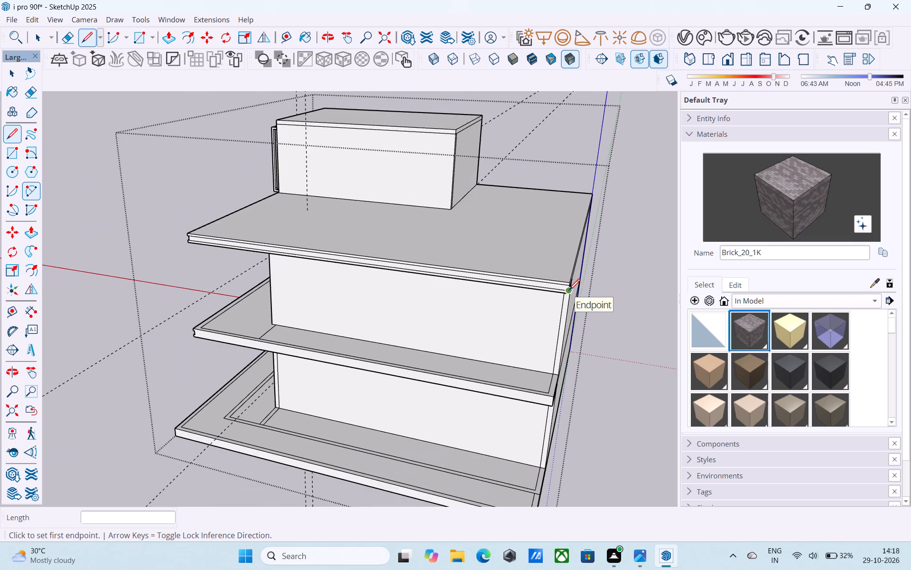
scroll(569, 291, down, 11)
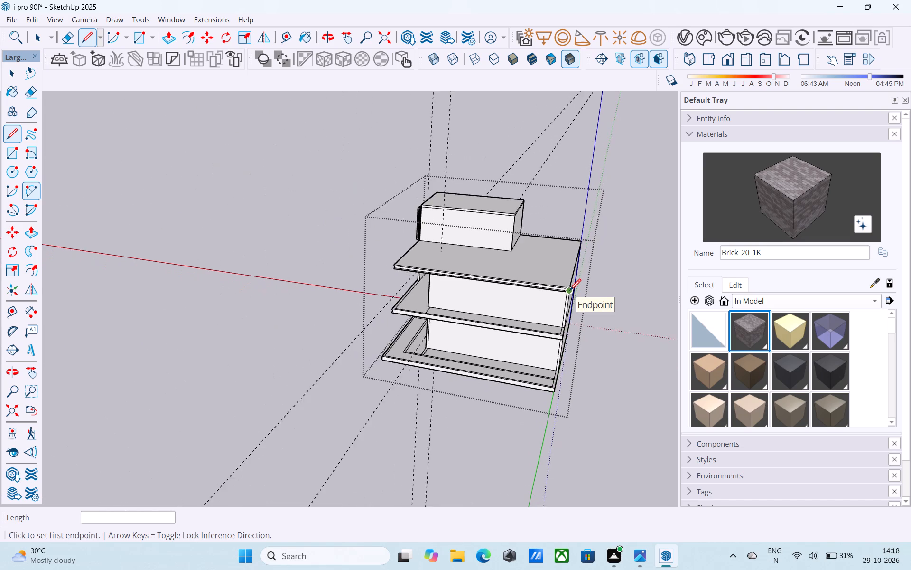
scroll(570, 291, down, 16)
middle_drag(571, 303, 577, 297)
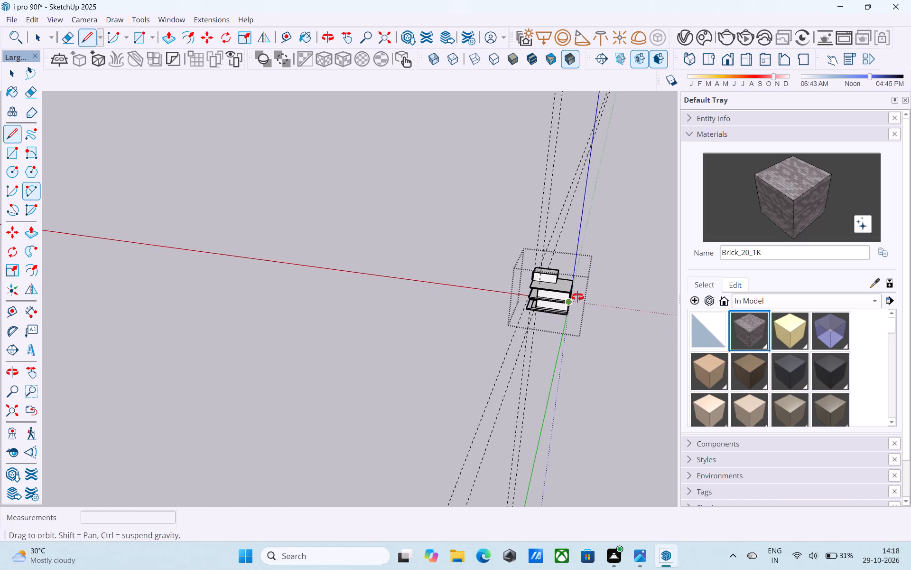
middle_drag(577, 297, 567, 257)
scroll(570, 269, up, 20)
key(space)
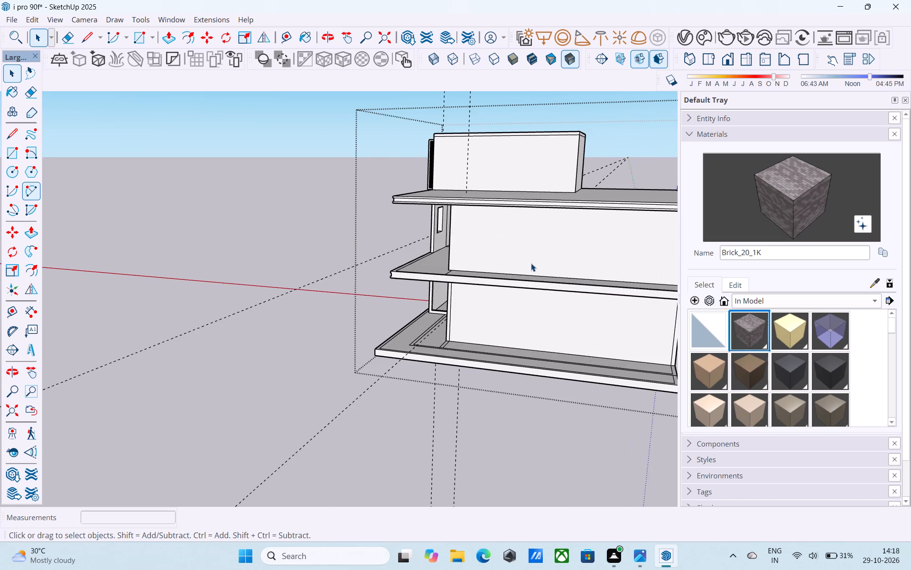
shift+middle_drag(531, 263, 724, 289)
scroll(410, 248, up, 13)
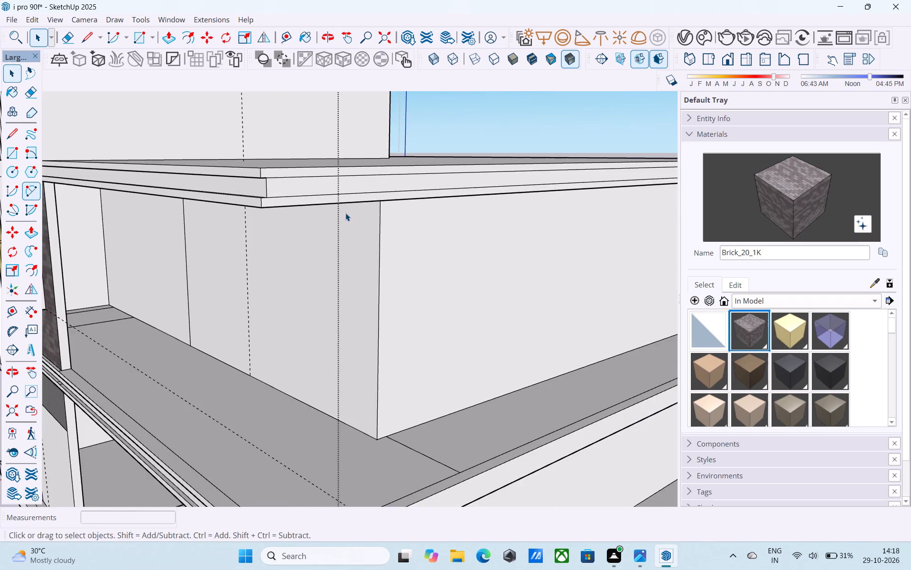
middle_drag(345, 213, 409, 282)
shift+middle_drag(411, 283, 451, 339)
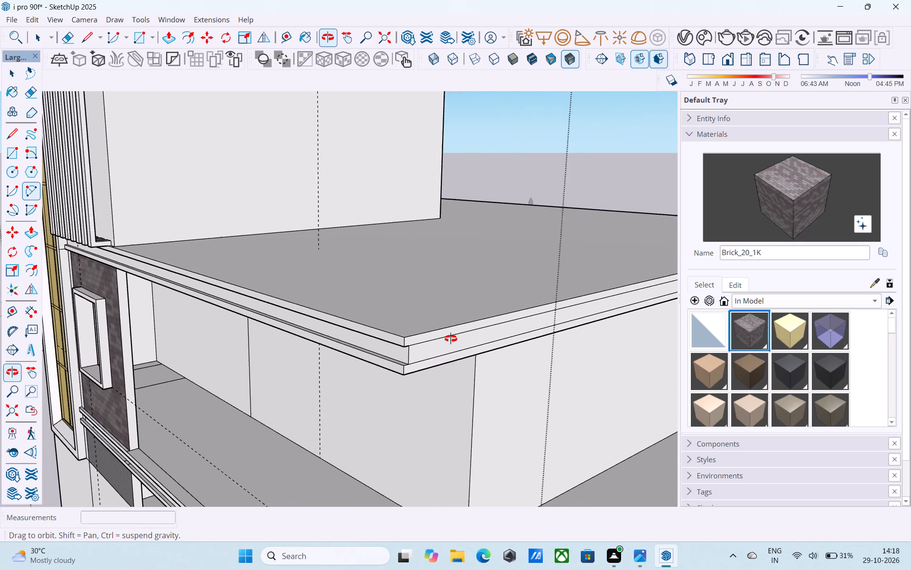
shift+middle_drag(451, 339, 463, 238)
scroll(414, 331, up, 7)
click(417, 322)
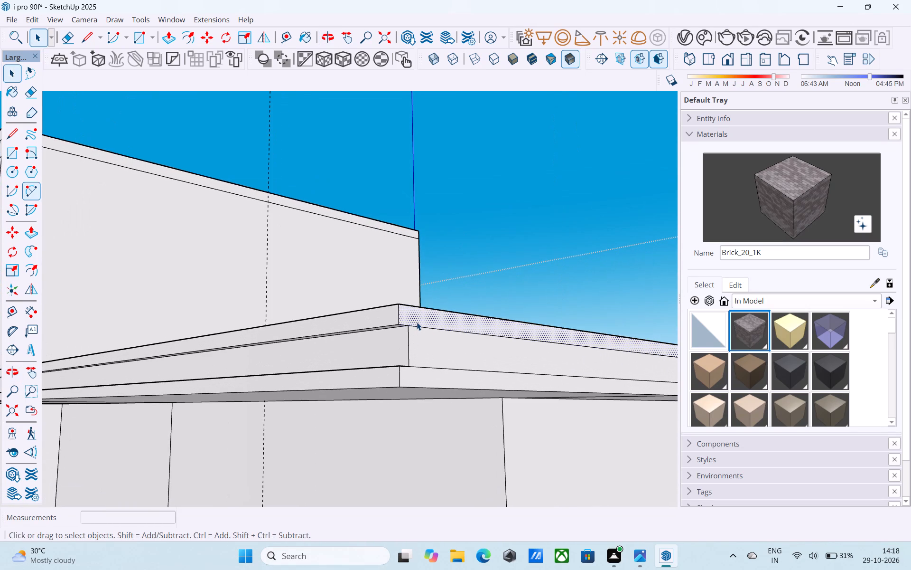
key(p)
double_click(417, 322)
double_click(432, 376)
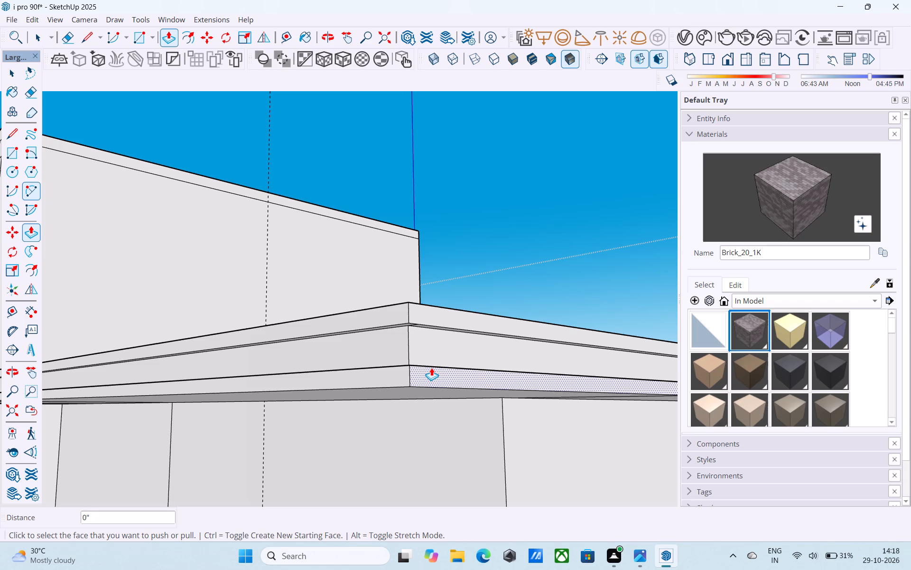
Draw a 39' line along the lower slab's side face from the middle band's upper corner to the rear edge.
scroll(431, 369, down, 7)
middle_drag(431, 352, 449, 372)
scroll(438, 377, down, 6)
middle_drag(438, 377, 516, 399)
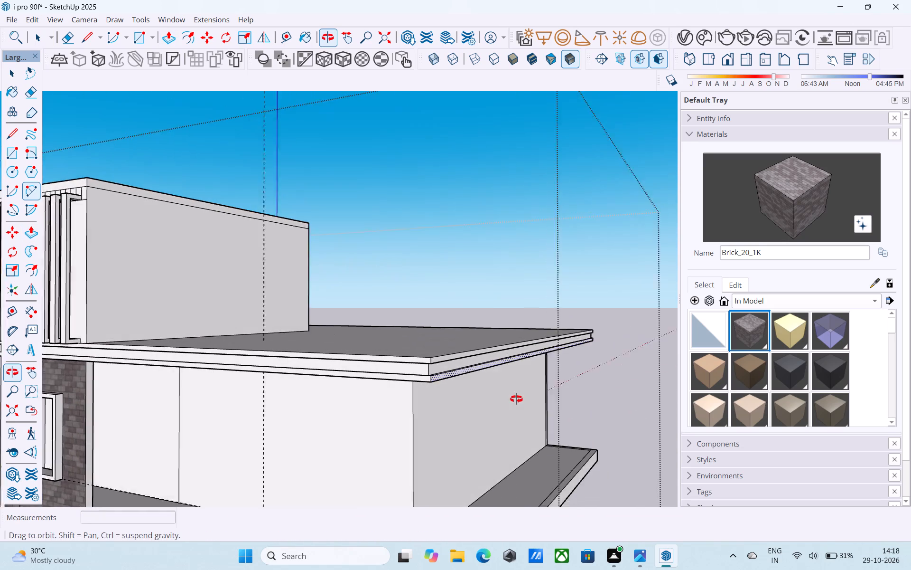
middle_drag(516, 399, 518, 399)
scroll(532, 390, down, 12)
middle_drag(536, 386, 540, 346)
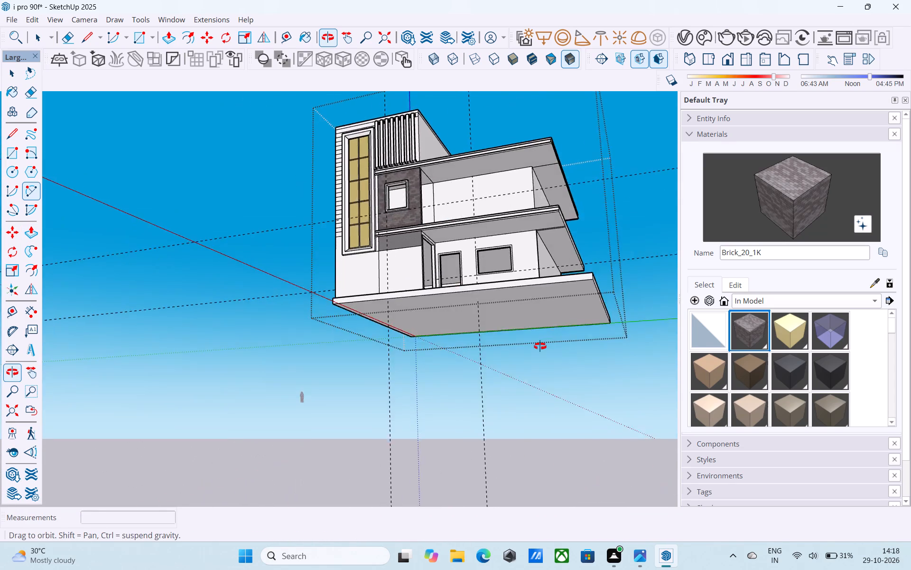
middle_drag(540, 346, 521, 373)
scroll(429, 377, up, 12)
scroll(450, 268, down, 6)
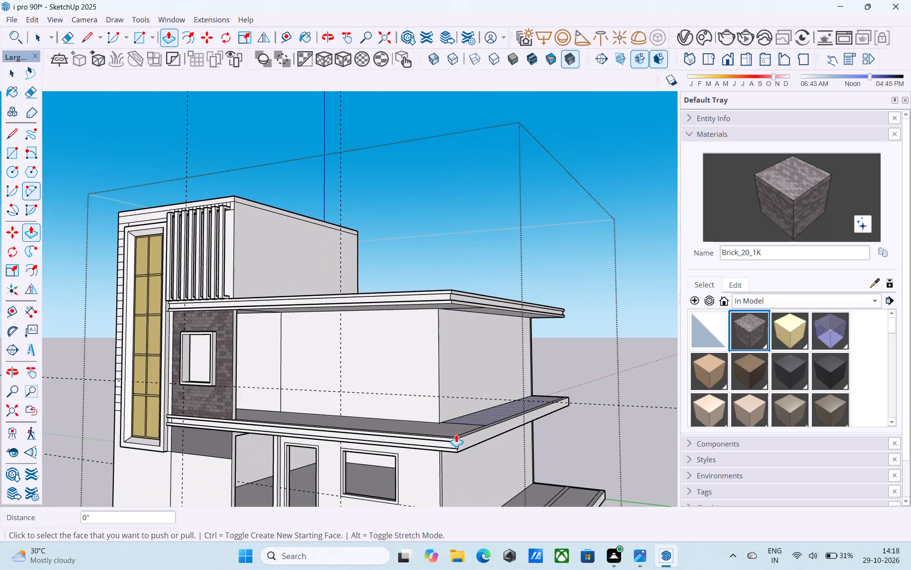
middle_click(456, 434)
scroll(455, 440, up, 7)
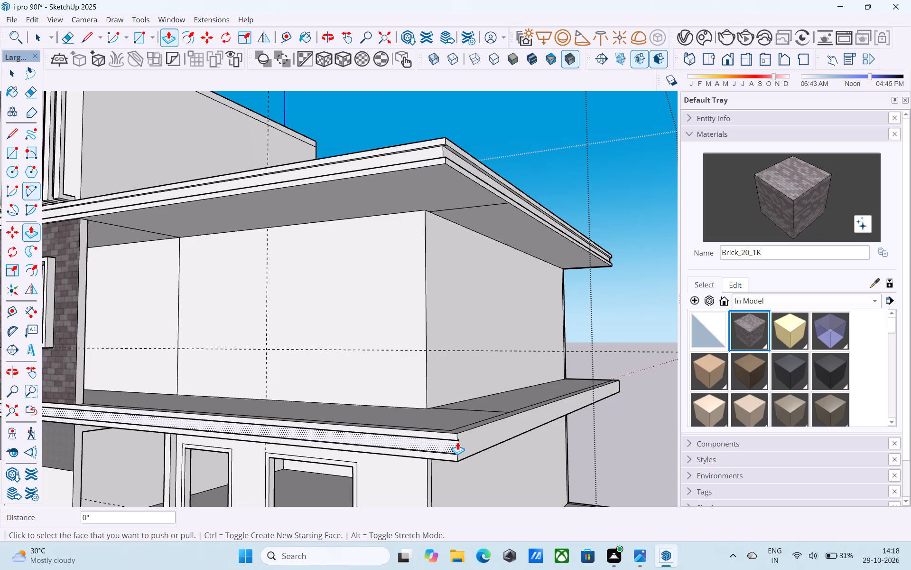
key(l)
scroll(460, 445, up, 7)
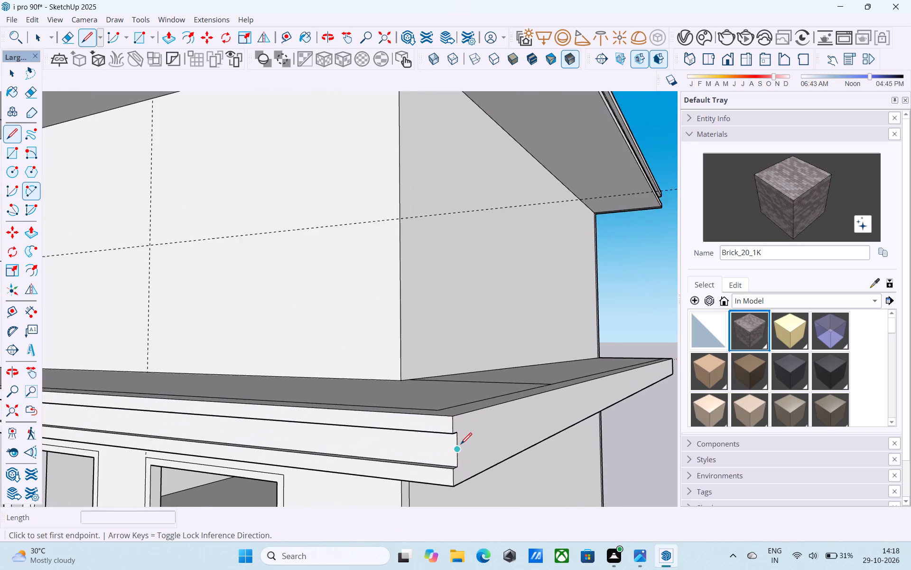
scroll(461, 445, up, 5)
click(458, 430)
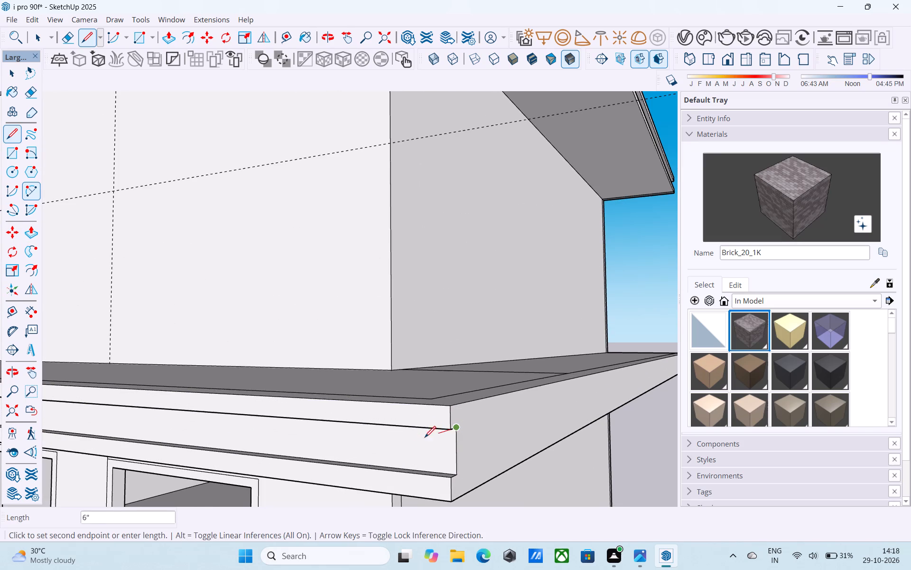
scroll(411, 441, down, 4)
middle_drag(409, 439, 344, 394)
scroll(393, 435, up, 8)
middle_drag(491, 418, 478, 366)
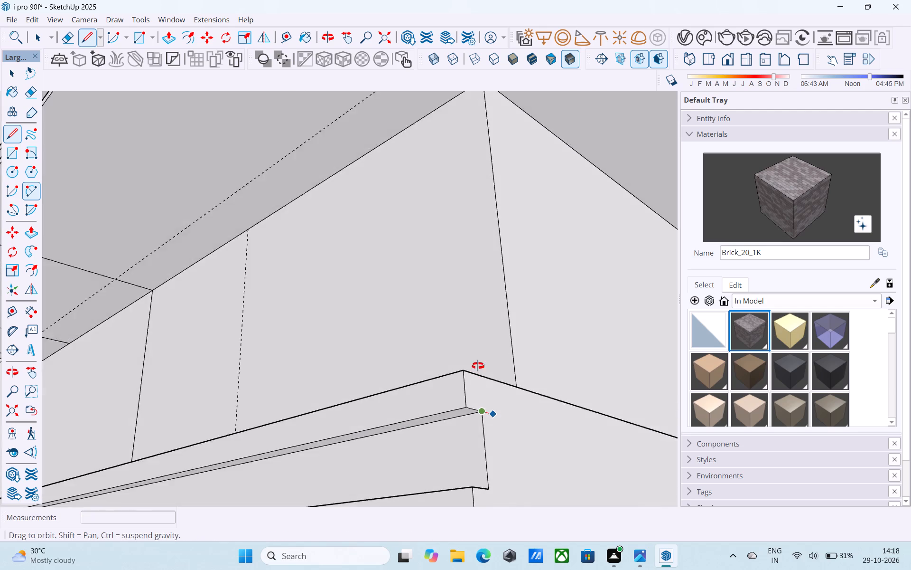
middle_drag(478, 366, 383, 401)
scroll(376, 399, down, 7)
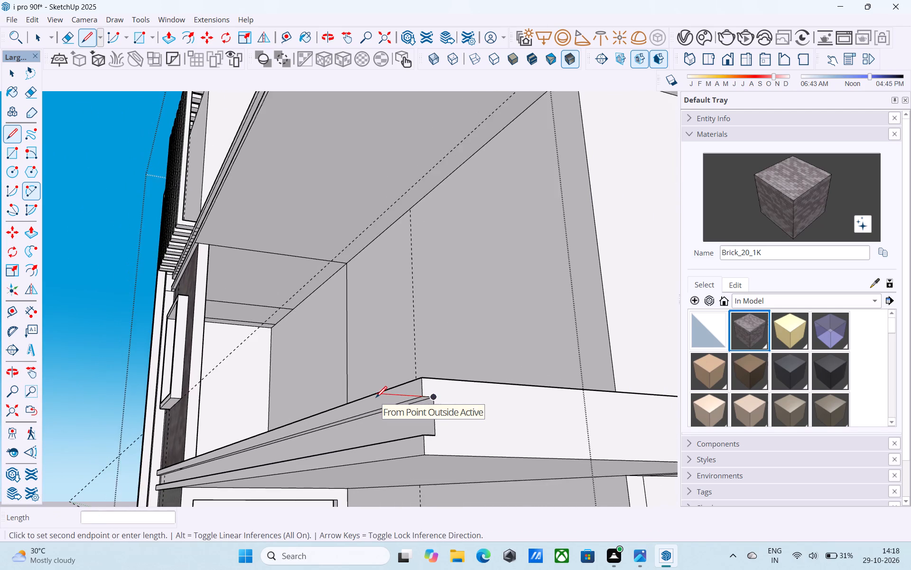
scroll(376, 400, down, 3)
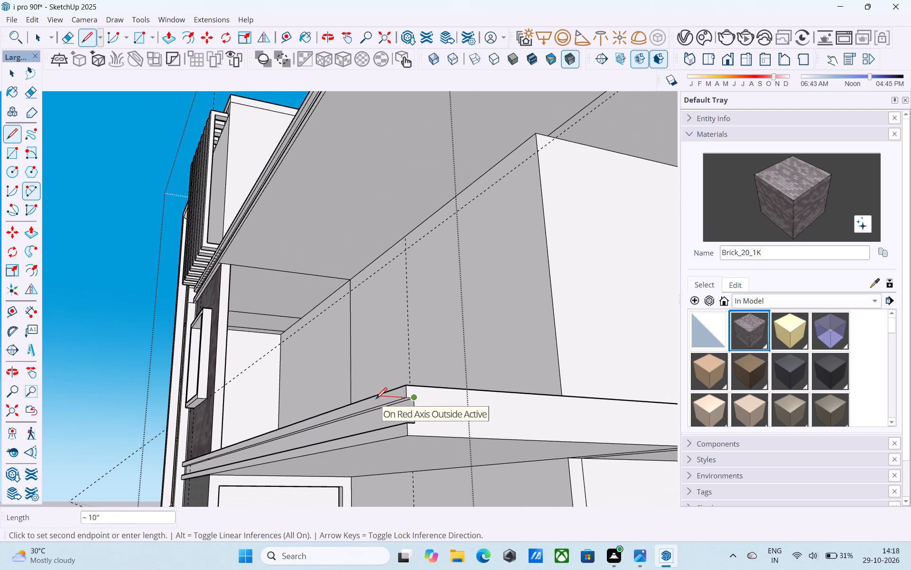
scroll(384, 403, down, 5)
scroll(339, 410, down, 11)
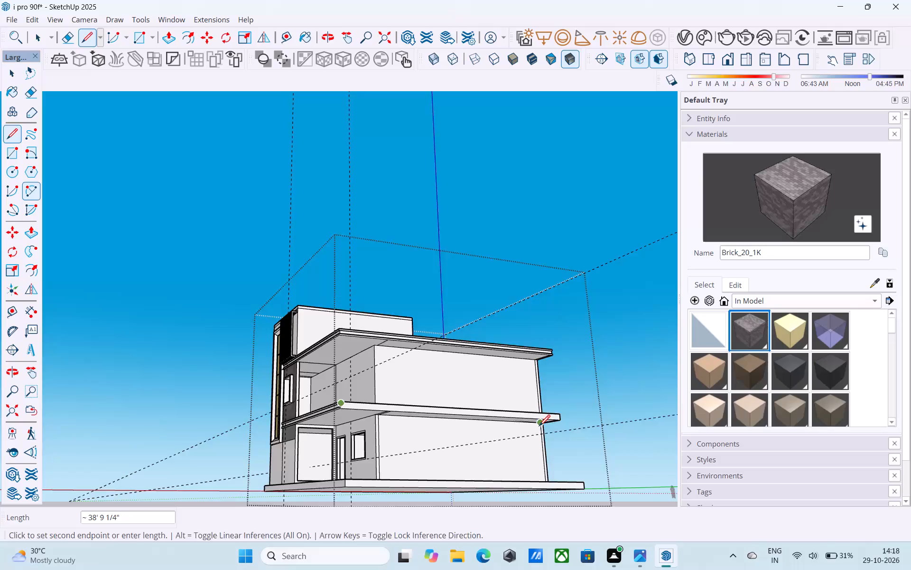
middle_drag(539, 427, 307, 458)
scroll(466, 428, up, 8)
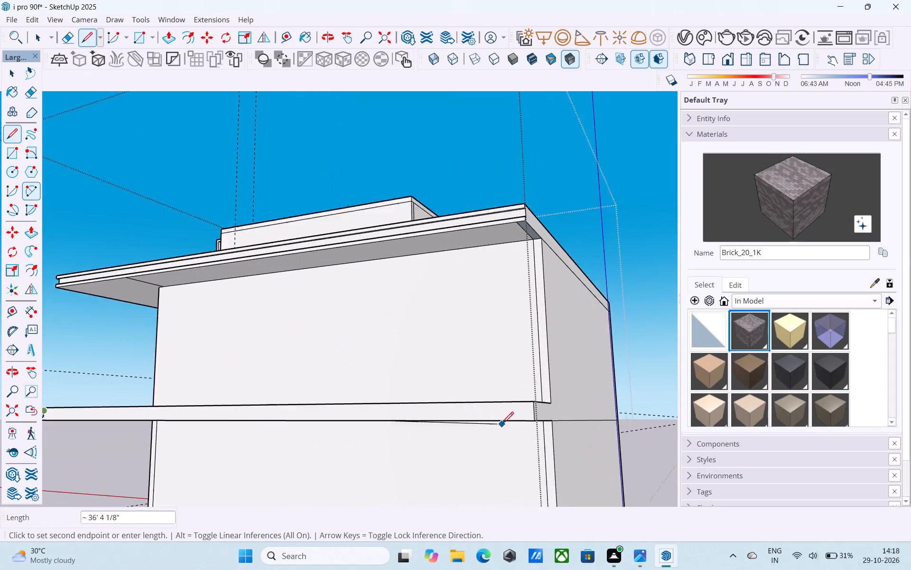
scroll(502, 424, up, 5)
scroll(547, 399, up, 13)
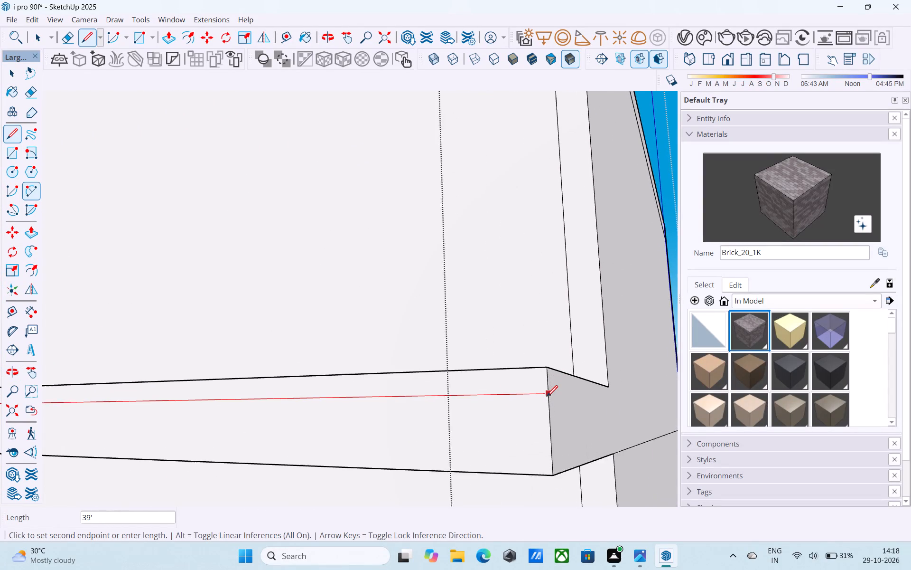
click(547, 398)
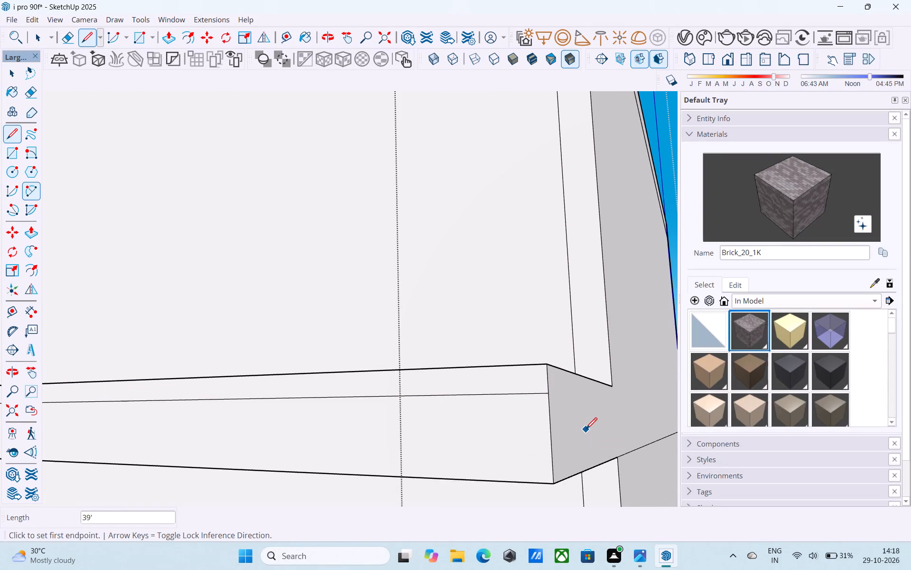
Draw a line along the lower slab's side face from the middle band's lower corner to the rear edge.
scroll(586, 430, down, 10)
middle_drag(587, 433, 591, 433)
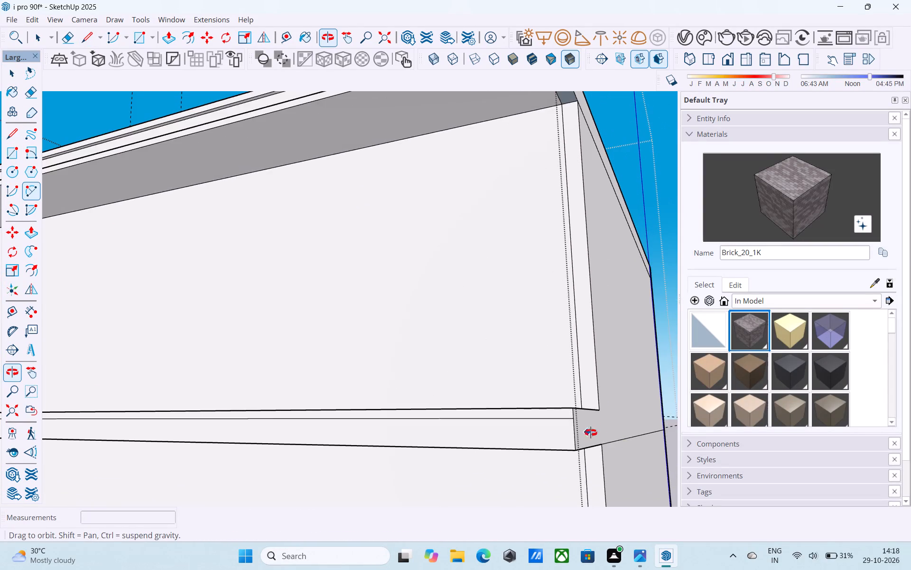
middle_drag(591, 433, 667, 443)
scroll(670, 441, down, 13)
middle_drag(385, 456, 567, 448)
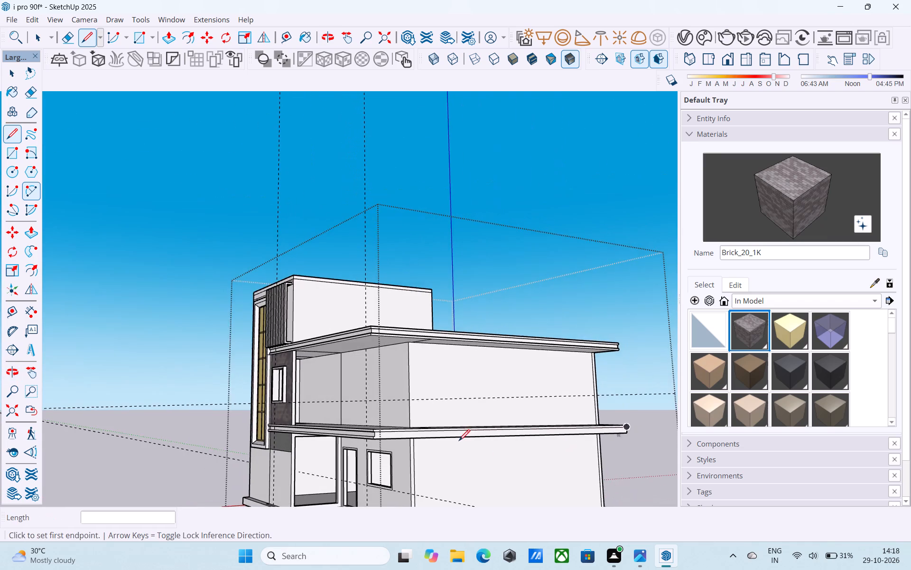
scroll(399, 430, up, 20)
scroll(399, 430, up, 2)
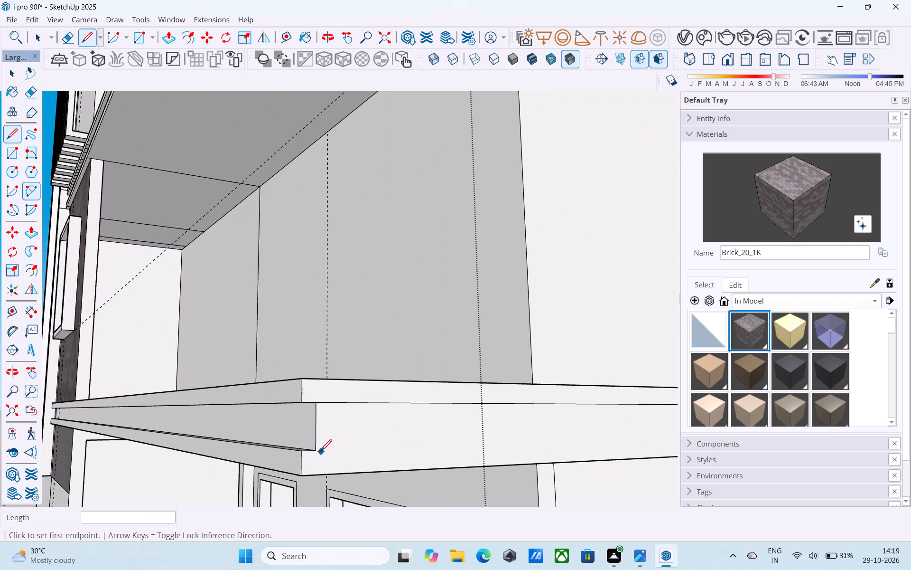
click(316, 449)
scroll(287, 467, down, 8)
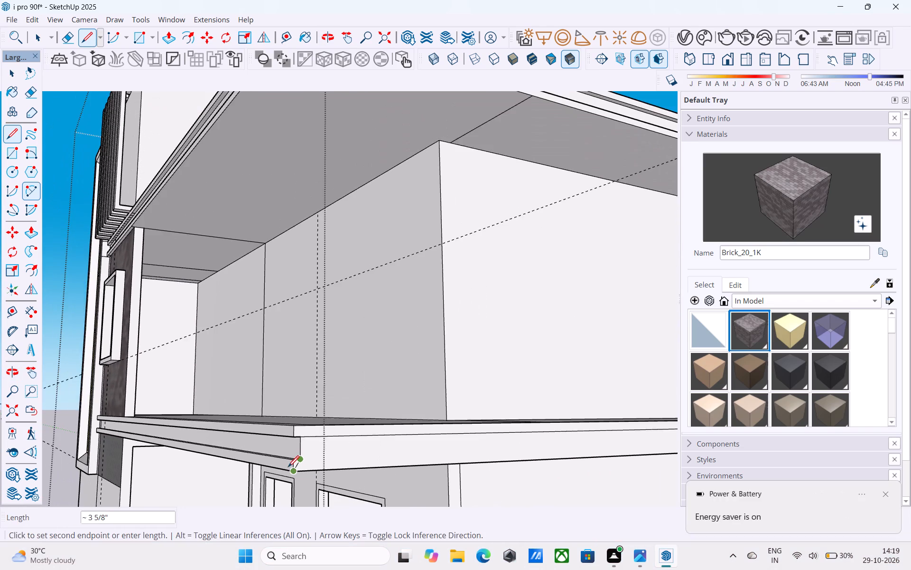
scroll(288, 468, down, 3)
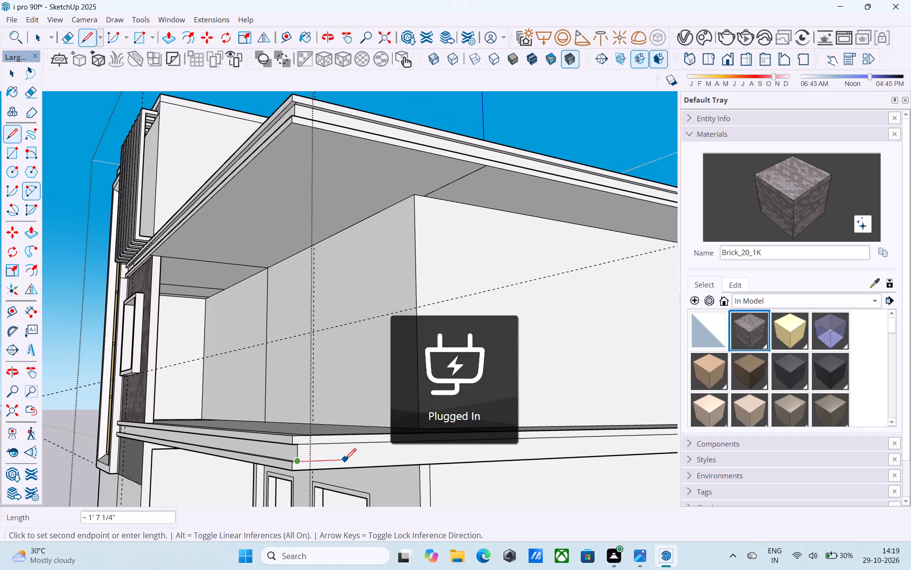
scroll(326, 439, down, 3)
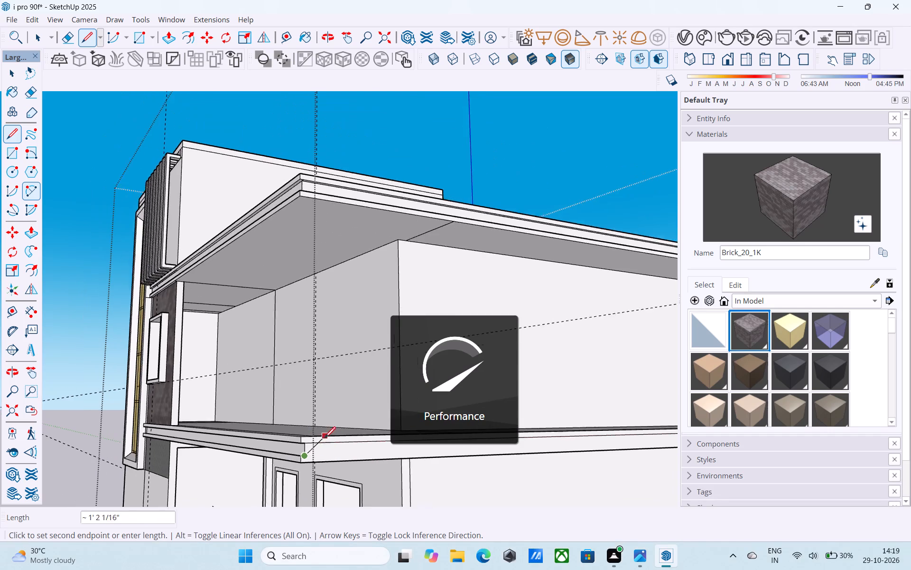
scroll(325, 439, down, 1)
scroll(231, 442, down, 5)
middle_drag(598, 453, 381, 438)
scroll(517, 459, up, 5)
scroll(492, 413, up, 7)
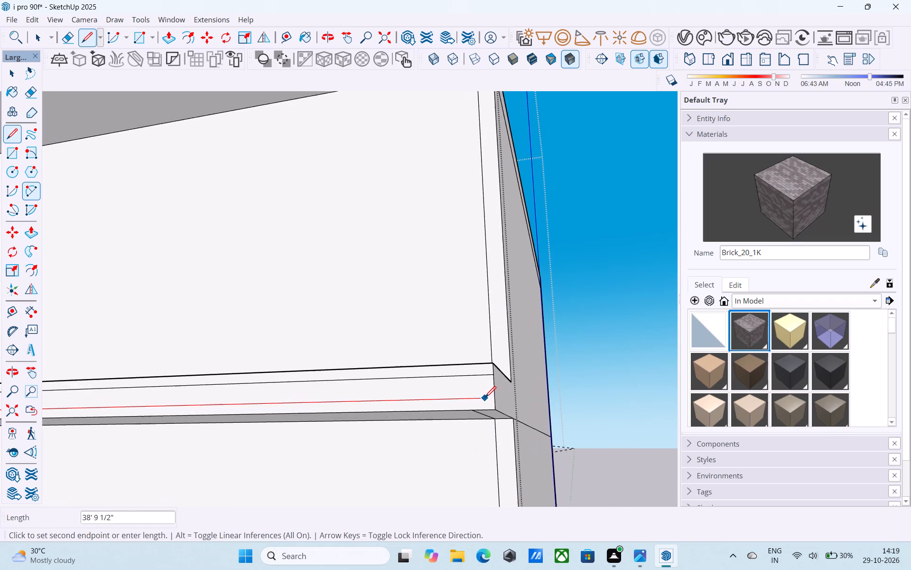
scroll(485, 399, up, 2)
click(496, 399)
Push the upper and lower bands of the lower slab's side face inward by the same 2" as the roof slab.
scroll(569, 424, down, 10)
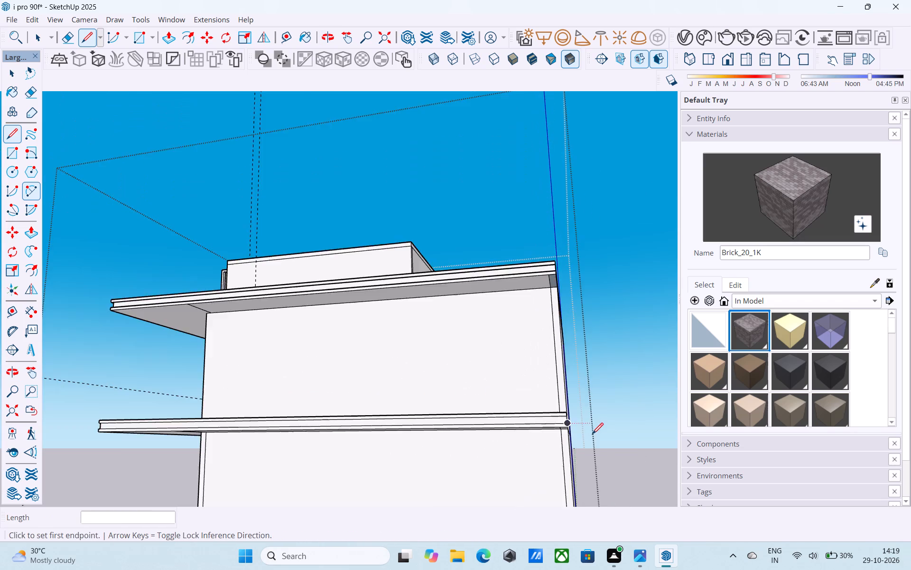
scroll(592, 435, down, 5)
middle_drag(395, 445, 619, 480)
scroll(481, 460, up, 3)
key(space)
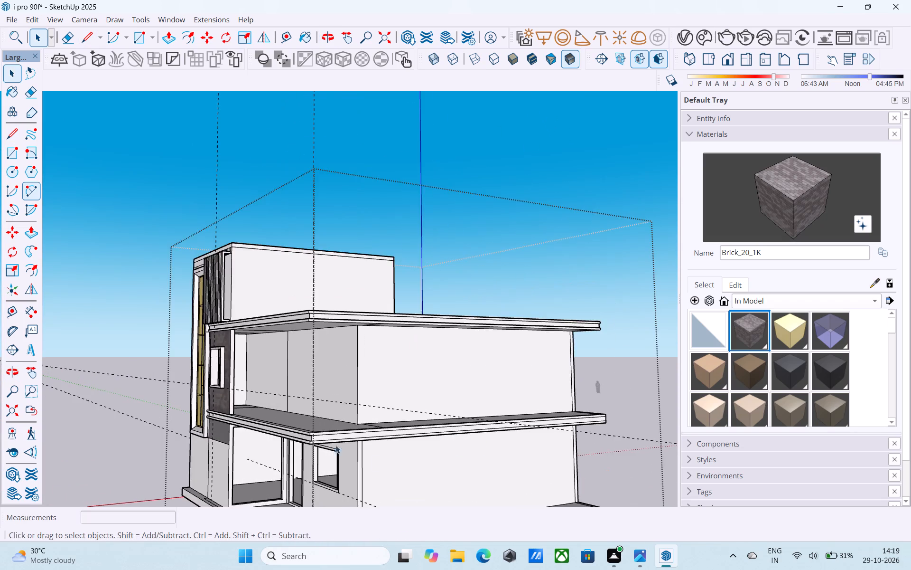
scroll(330, 443, up, 15)
middle_drag(315, 435, 343, 398)
scroll(303, 423, up, 5)
click(293, 415)
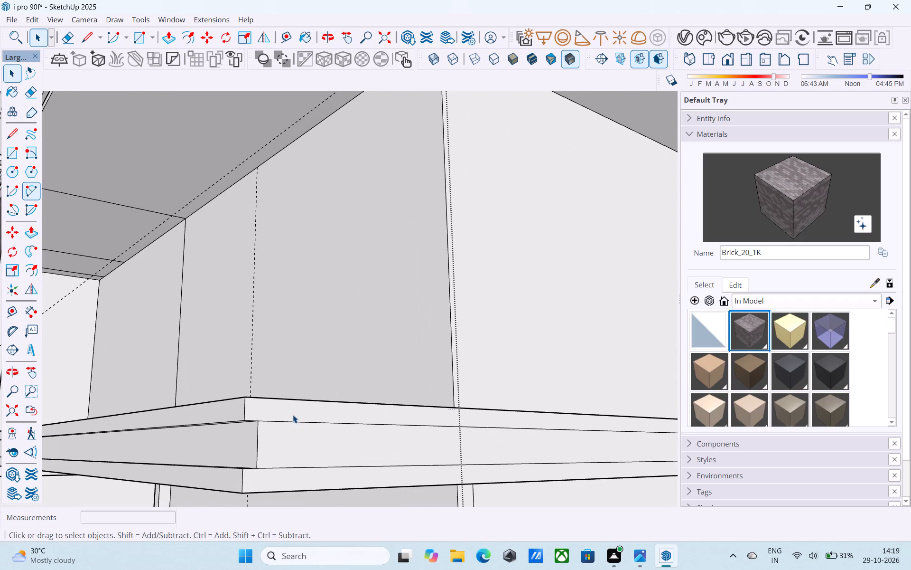
key(p)
double_click(293, 415)
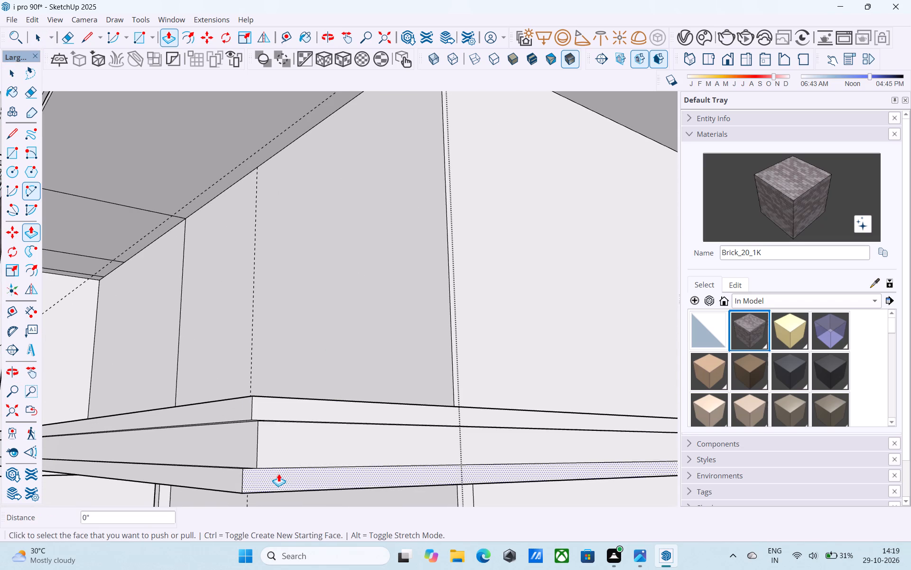
double_click(279, 474)
Erase the leftover edge between the recessed bands at the lower slab's front corner.
scroll(280, 472, down, 2)
middle_drag(281, 463, 390, 351)
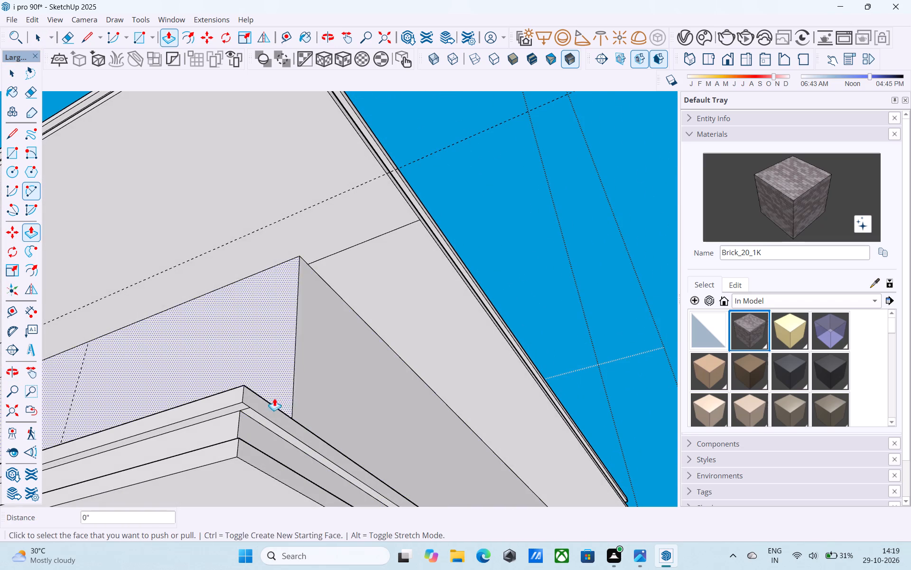
key(e)
scroll(240, 419, up, 16)
click(245, 377)
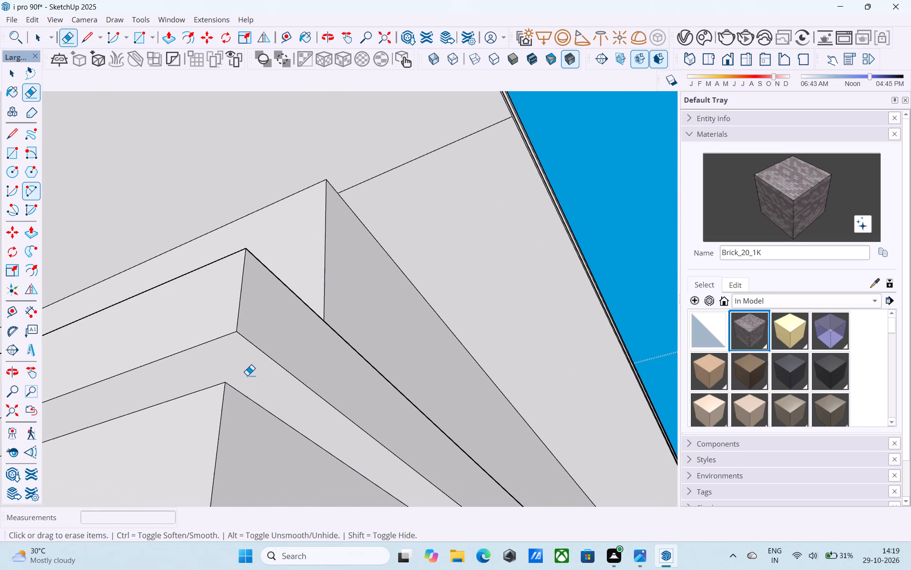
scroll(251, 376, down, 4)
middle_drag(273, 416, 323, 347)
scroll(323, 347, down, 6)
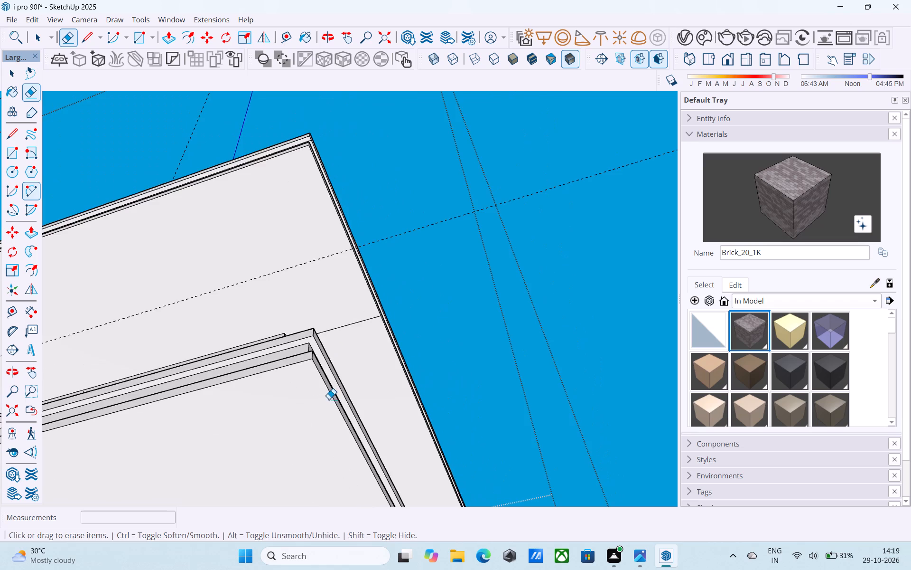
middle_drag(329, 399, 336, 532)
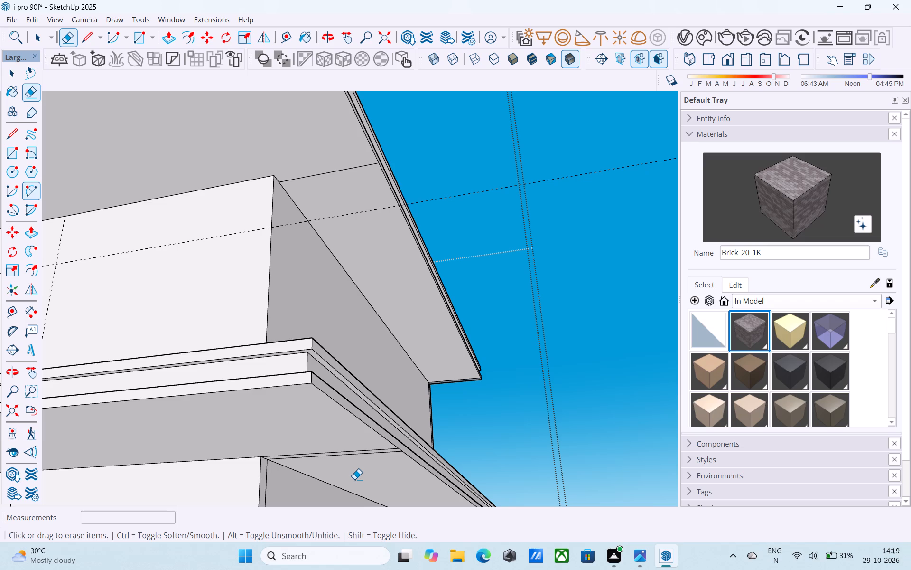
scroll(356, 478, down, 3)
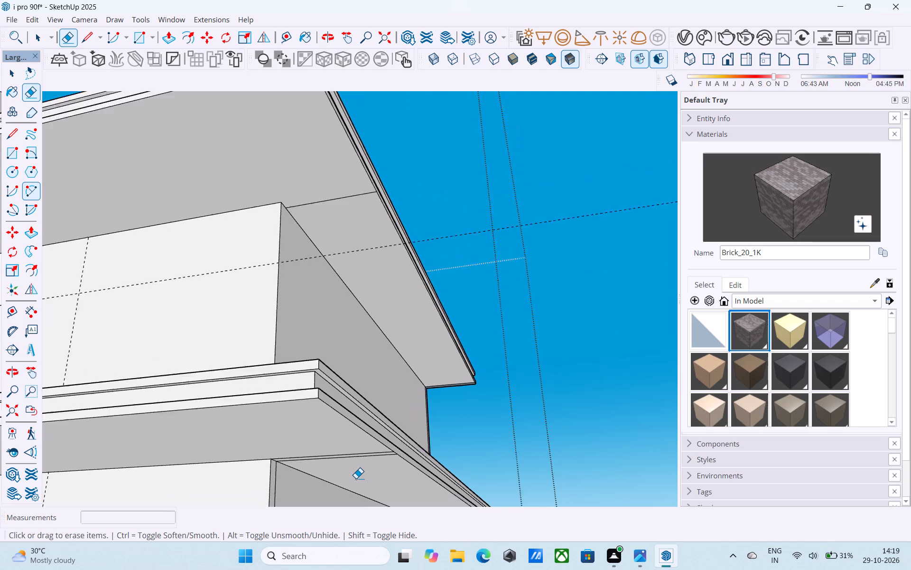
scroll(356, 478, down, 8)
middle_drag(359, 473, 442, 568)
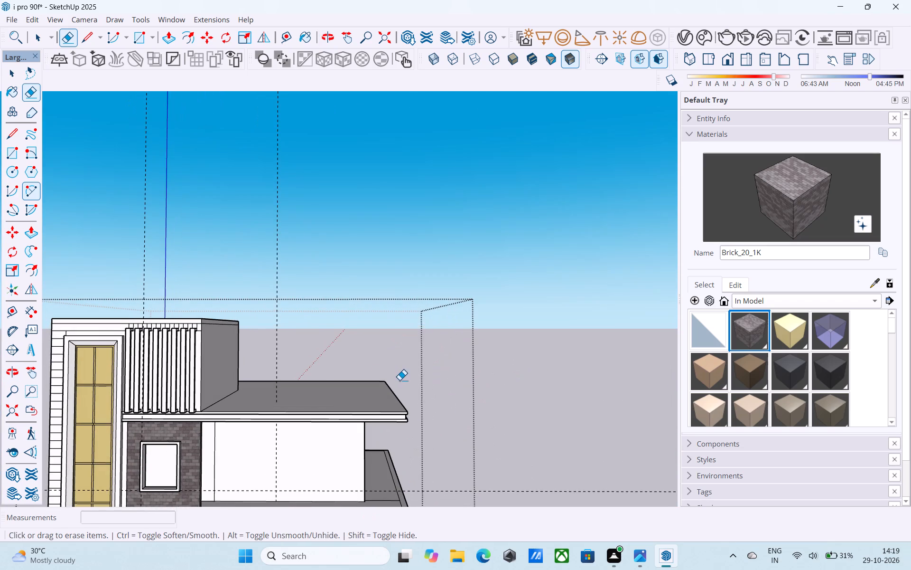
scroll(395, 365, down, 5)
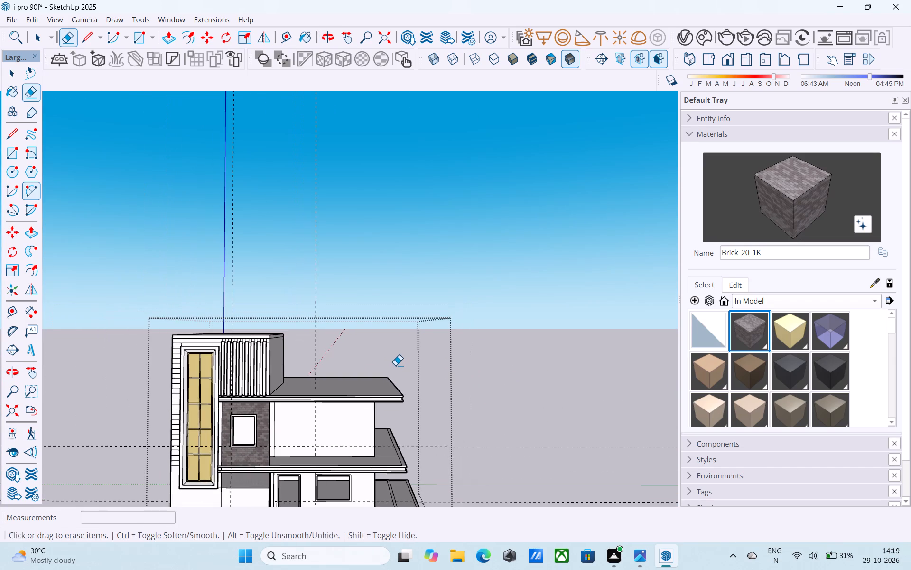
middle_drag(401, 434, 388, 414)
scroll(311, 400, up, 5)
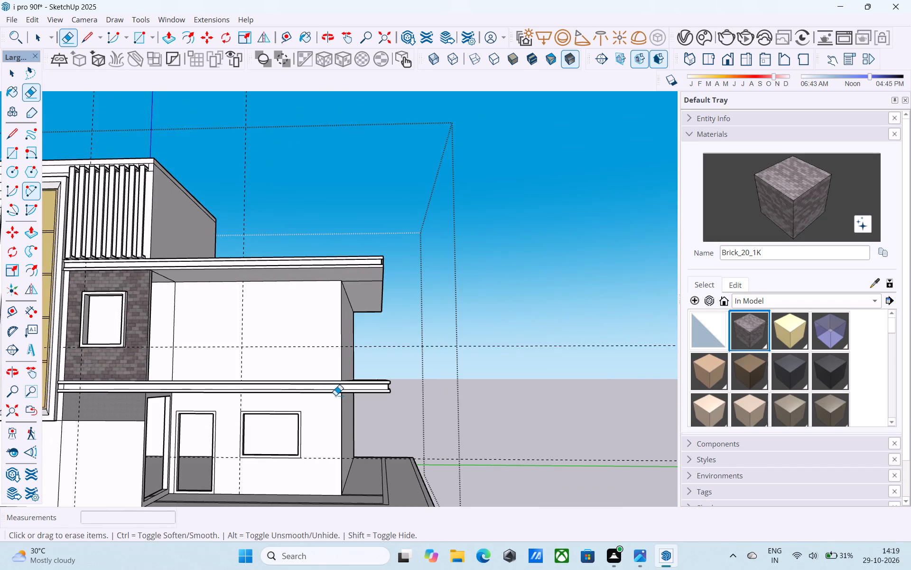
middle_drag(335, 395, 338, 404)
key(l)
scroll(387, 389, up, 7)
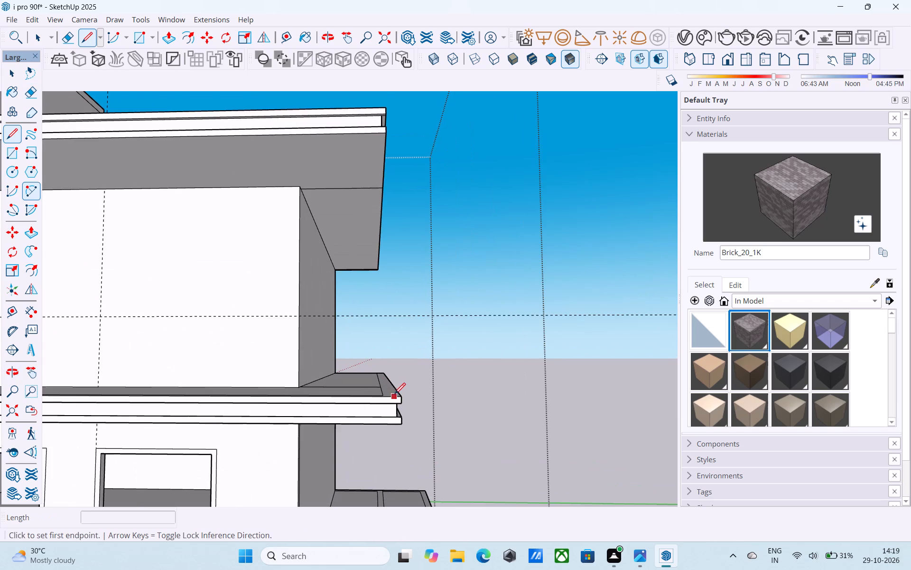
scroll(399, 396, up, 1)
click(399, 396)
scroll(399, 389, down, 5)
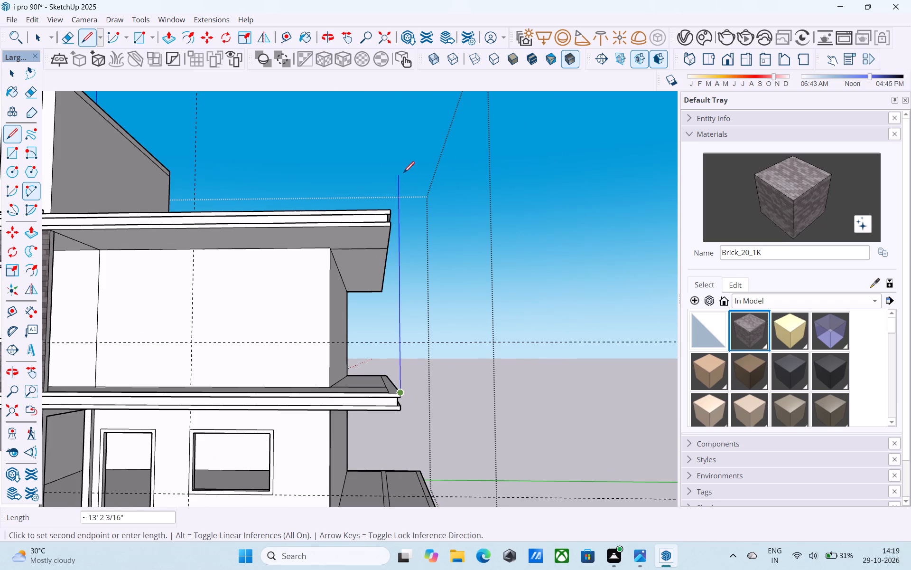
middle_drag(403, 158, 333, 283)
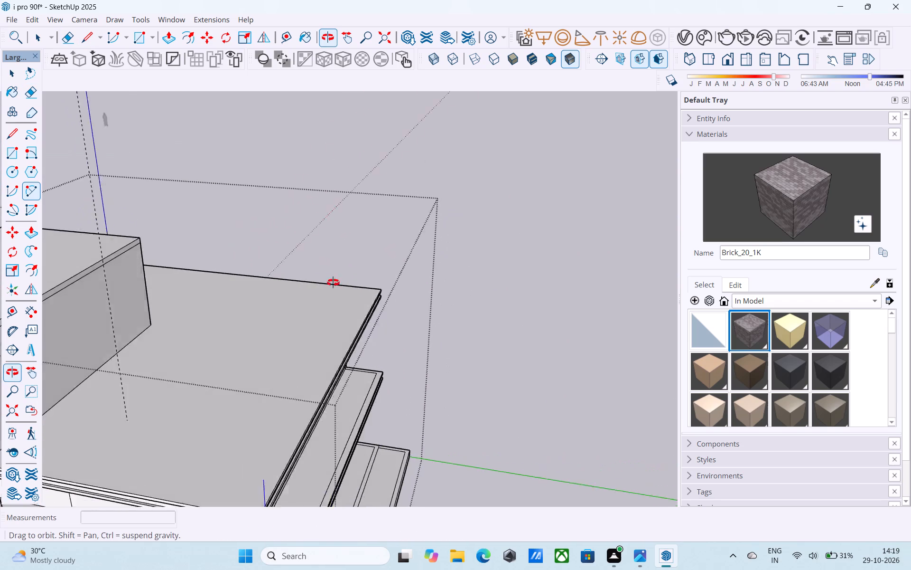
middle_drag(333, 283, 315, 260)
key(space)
Pull the middle band of the roof slab's side face outward 6", flush with the lower slab's middle band.
scroll(321, 261, down, 5)
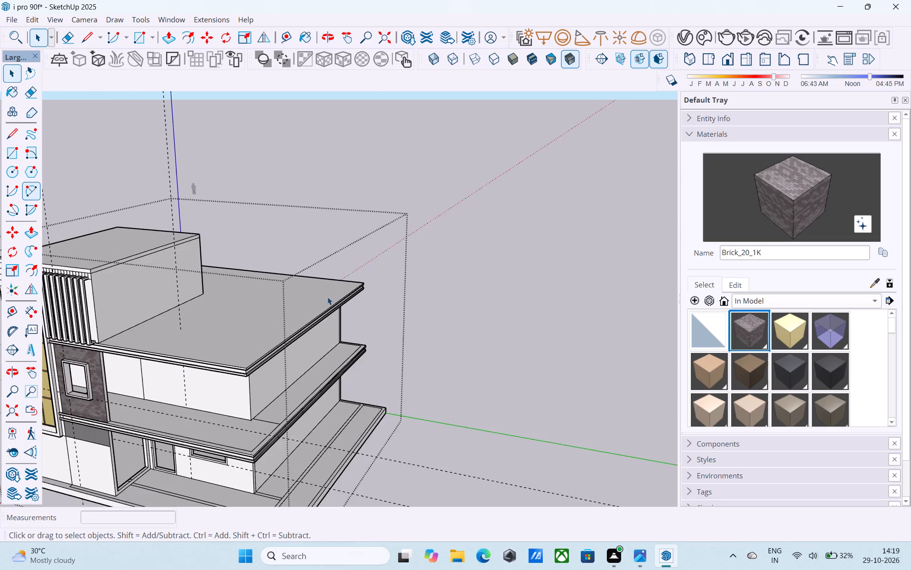
scroll(263, 336, up, 12)
scroll(247, 380, down, 3)
middle_drag(247, 403, 269, 253)
scroll(270, 215, up, 3)
middle_drag(273, 204, 384, 185)
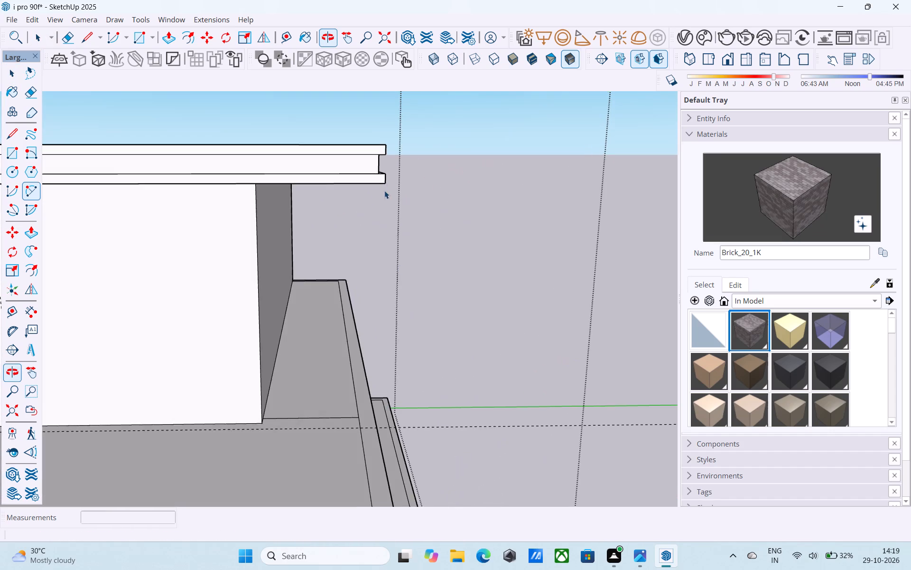
shift+middle_drag(399, 341, 370, 301)
scroll(248, 159, up, 2)
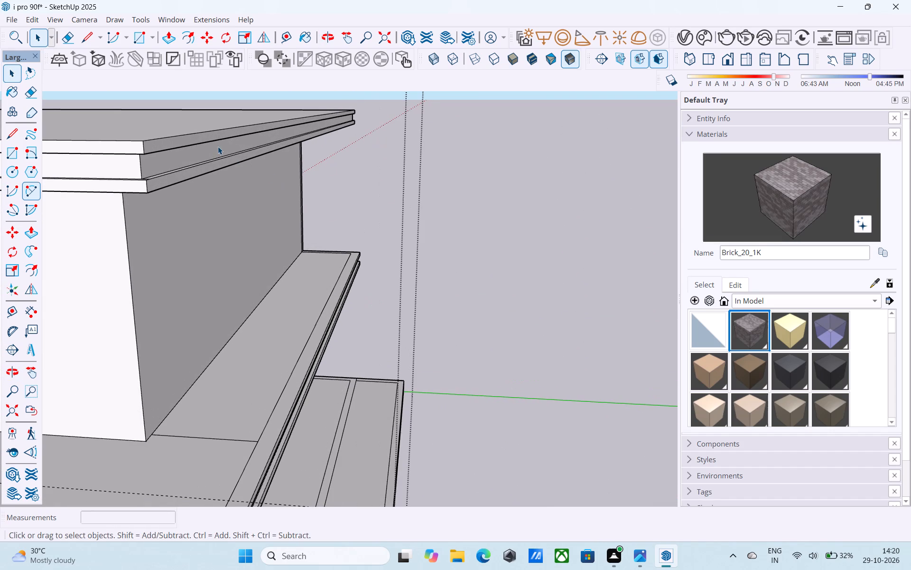
click(217, 152)
key(p)
click(217, 152)
scroll(254, 206, down, 5)
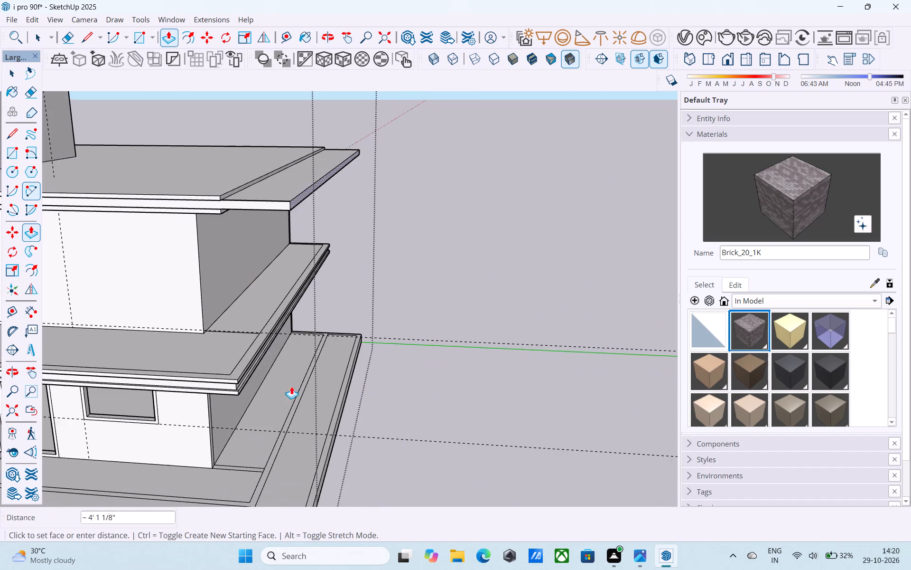
scroll(266, 392, up, 8)
middle_drag(157, 362, 312, 333)
scroll(394, 307, up, 1)
shift+middle_drag(391, 306, 263, 320)
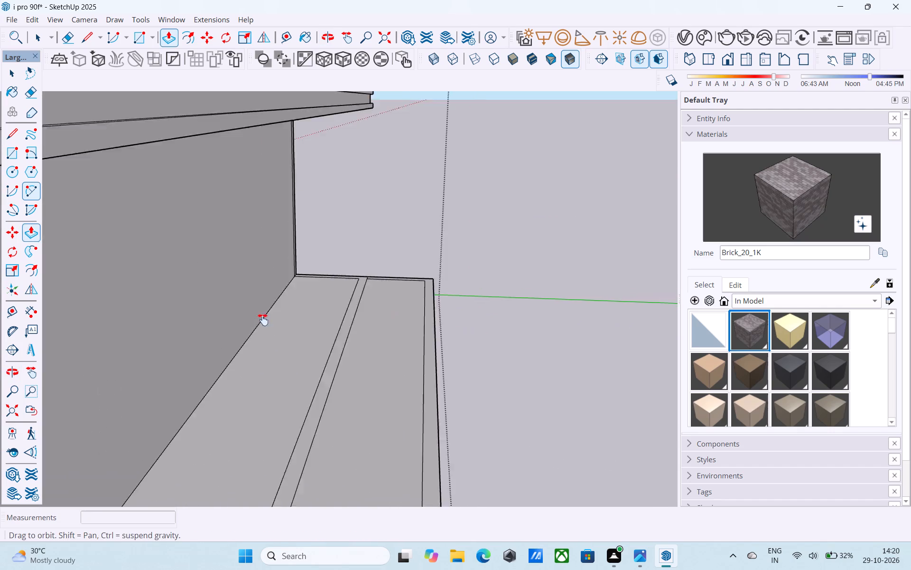
shift+middle_drag(263, 320, 258, 330)
scroll(258, 330, down, 5)
shift+middle_drag(263, 331, 339, 314)
scroll(320, 312, up, 9)
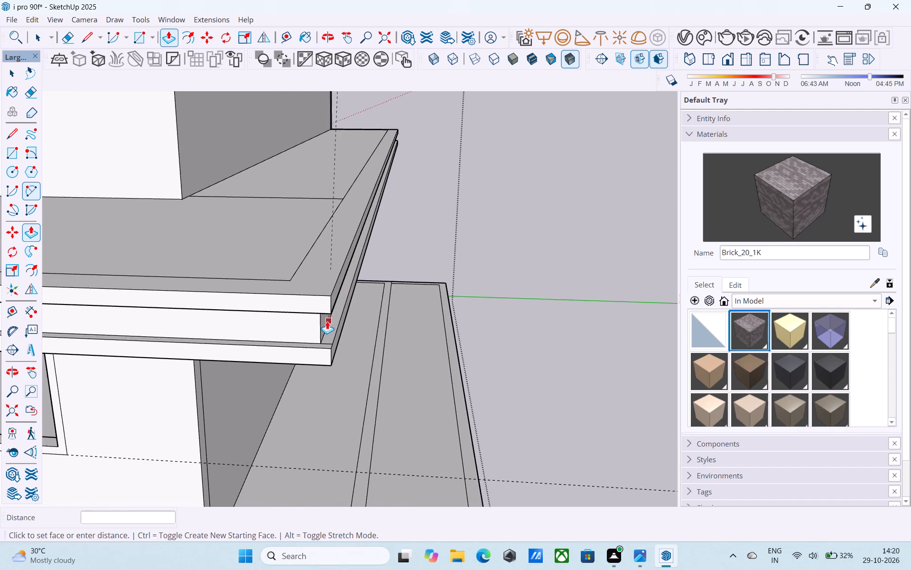
middle_drag(327, 321, 317, 313)
click(317, 319)
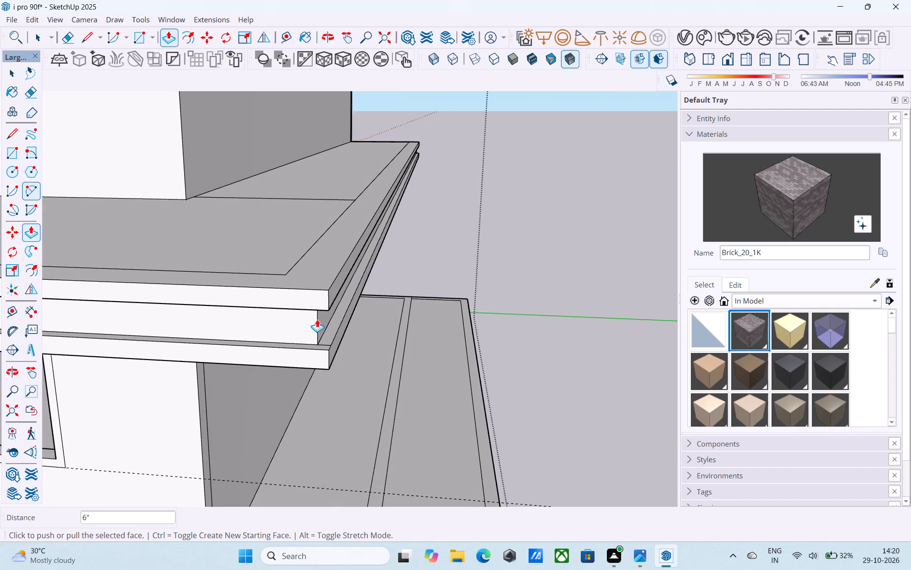
Pull the upper and lower bands of the roof slab's side face outward by the same 6" as its middle band.
scroll(317, 319, down, 17)
shift+middle_drag(342, 283, 353, 386)
scroll(354, 256, up, 3)
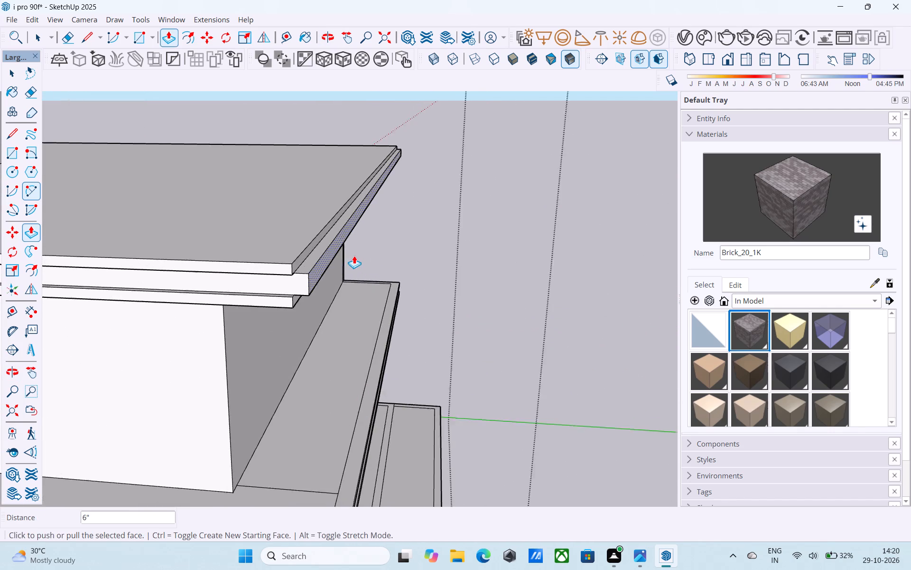
scroll(354, 256, up, 5)
key(space)
click(246, 240)
key(p)
double_click(246, 240)
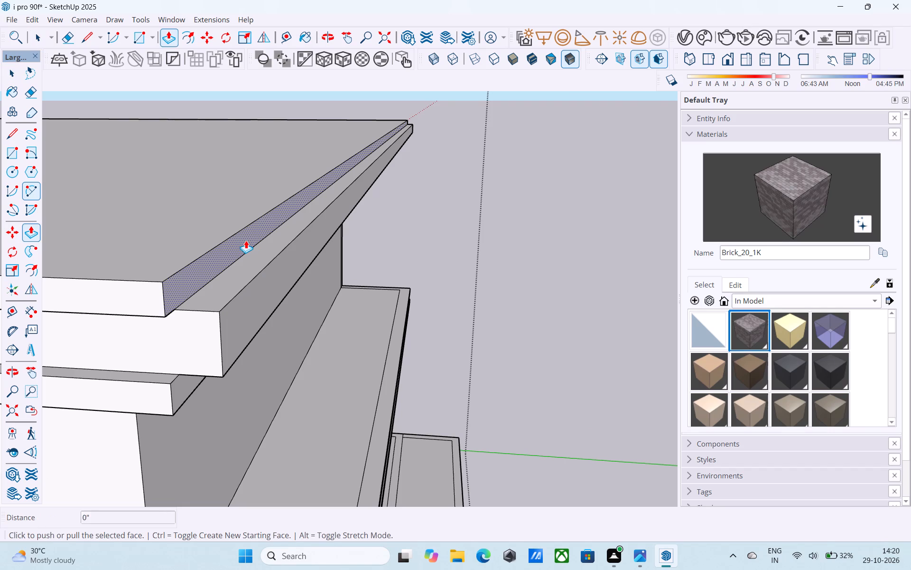
key(space)
click(192, 388)
key(p)
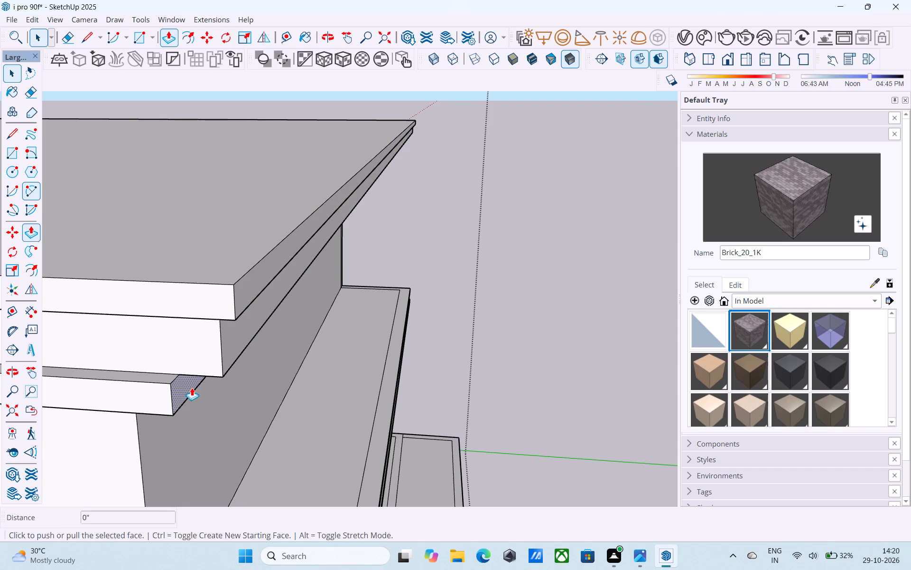
double_click(192, 388)
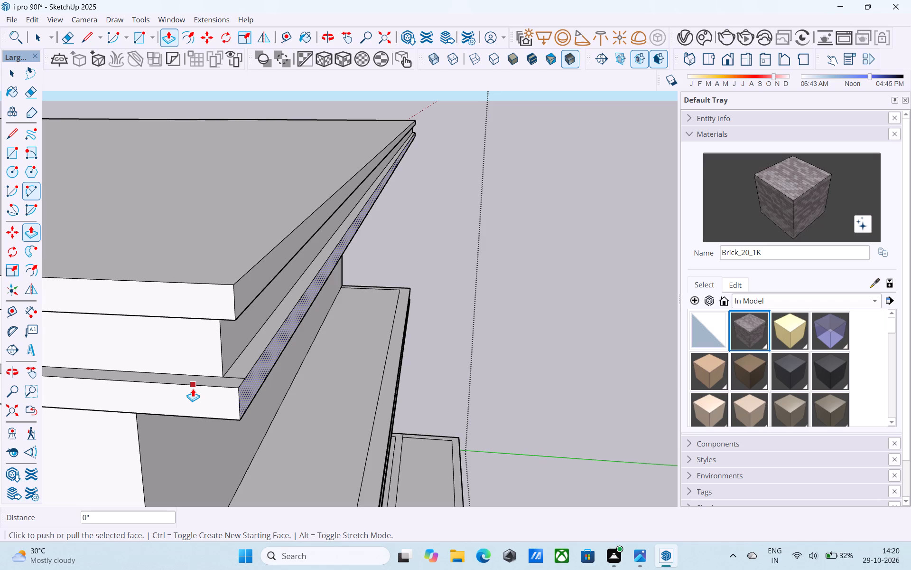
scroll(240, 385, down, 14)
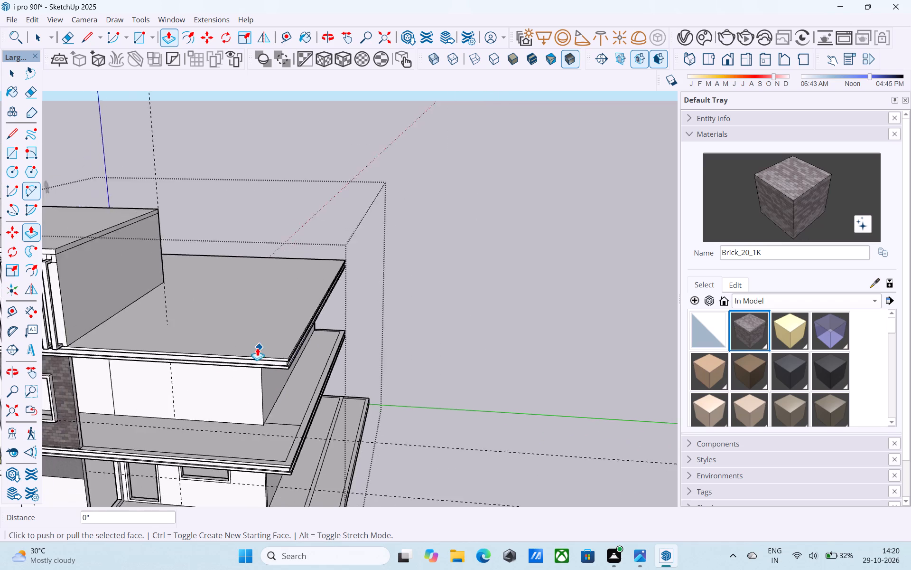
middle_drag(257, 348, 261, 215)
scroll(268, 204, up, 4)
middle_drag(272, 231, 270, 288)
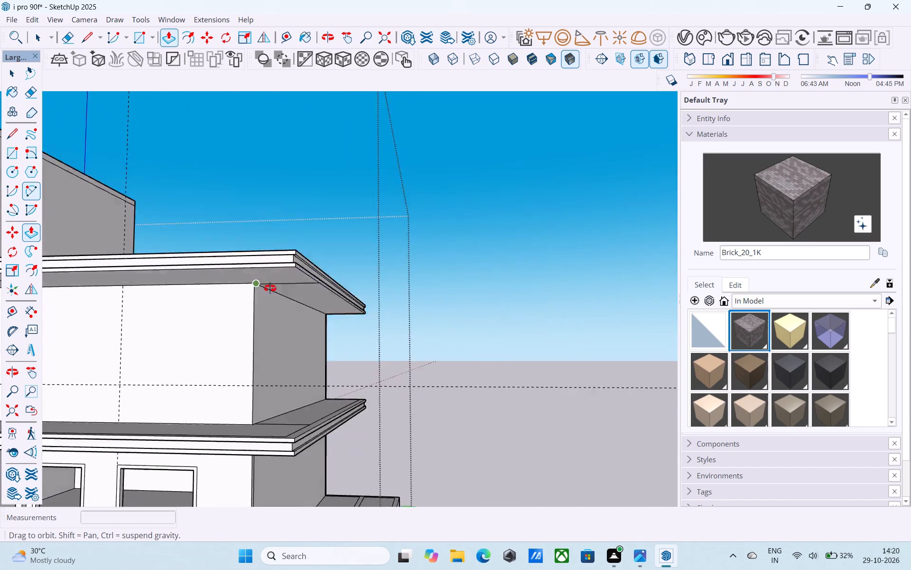
Erase the leftover edges on the roof slab's underside and the lower slab's top near the side wall corner.
middle_drag(270, 288, 281, 249)
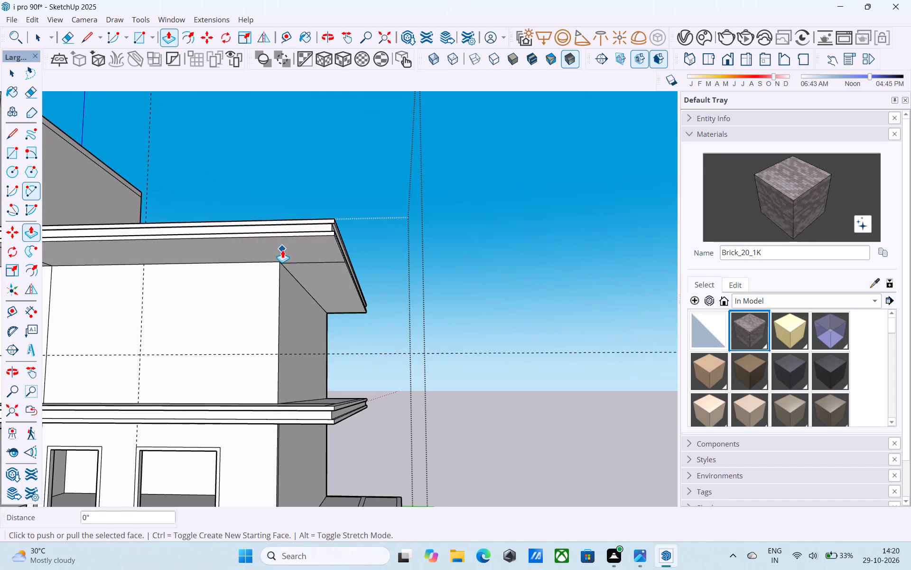
scroll(310, 281, up, 3)
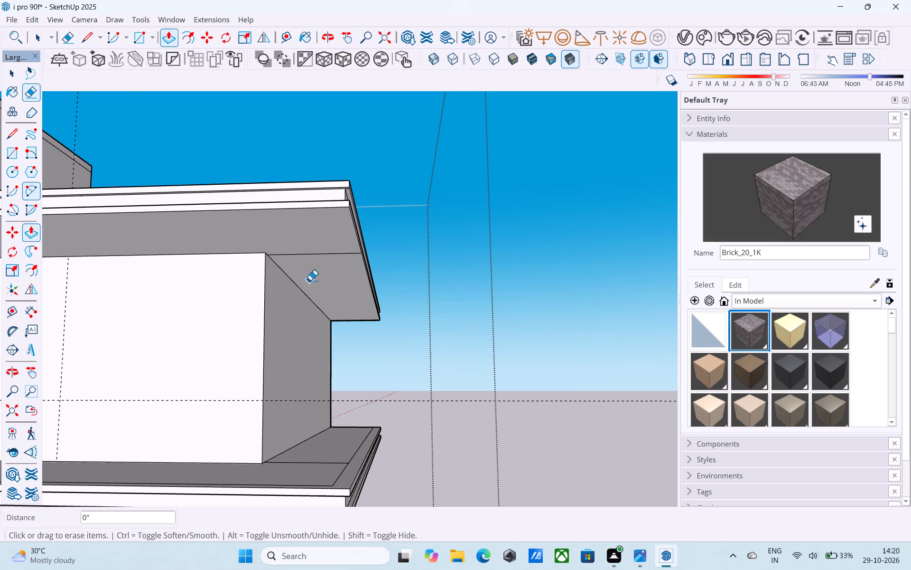
key(e)
click(316, 254)
drag(306, 465, 314, 449)
key(space)
Save the model.
scroll(327, 419, down, 6)
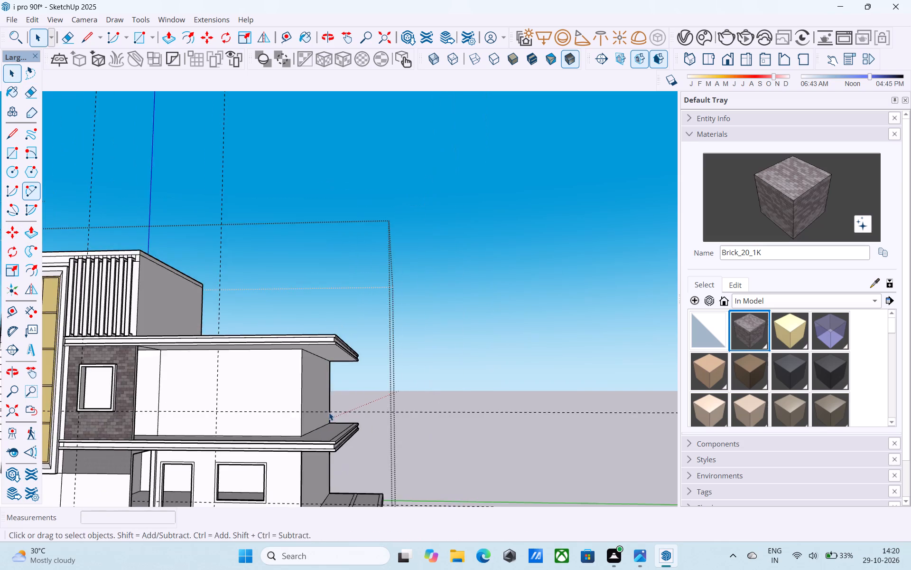
middle_drag(329, 411, 344, 465)
scroll(344, 465, up, 2)
key(ctrl+s)
Examine the whole house from several angles to review the facade and the stepped slab bands.
scroll(343, 462, down, 4)
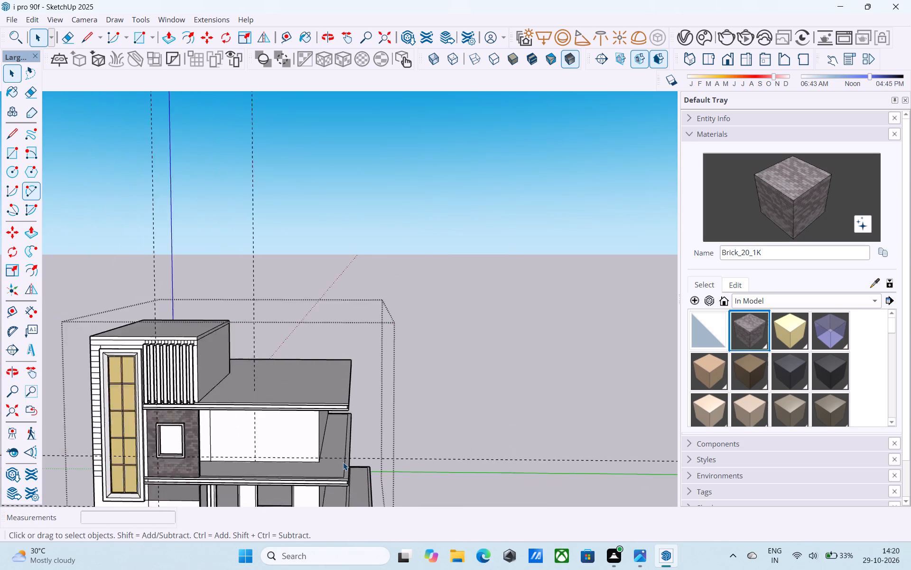
scroll(343, 462, down, 3)
shift+middle_drag(346, 486, 356, 450)
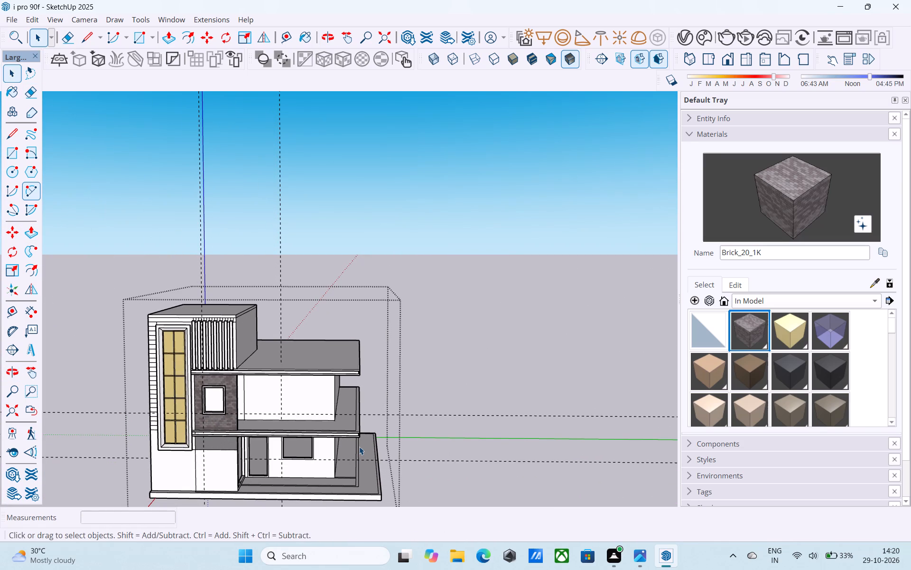
scroll(357, 446, down, 5)
middle_drag(331, 325, 345, 275)
middle_drag(292, 365, 280, 341)
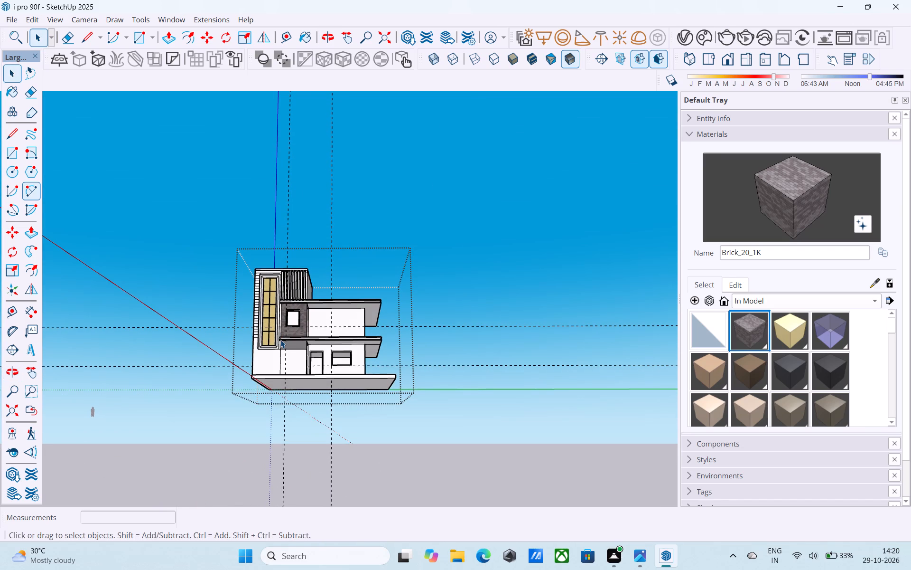
scroll(295, 278, down, 4)
middle_drag(307, 286, 305, 366)
scroll(304, 366, up, 5)
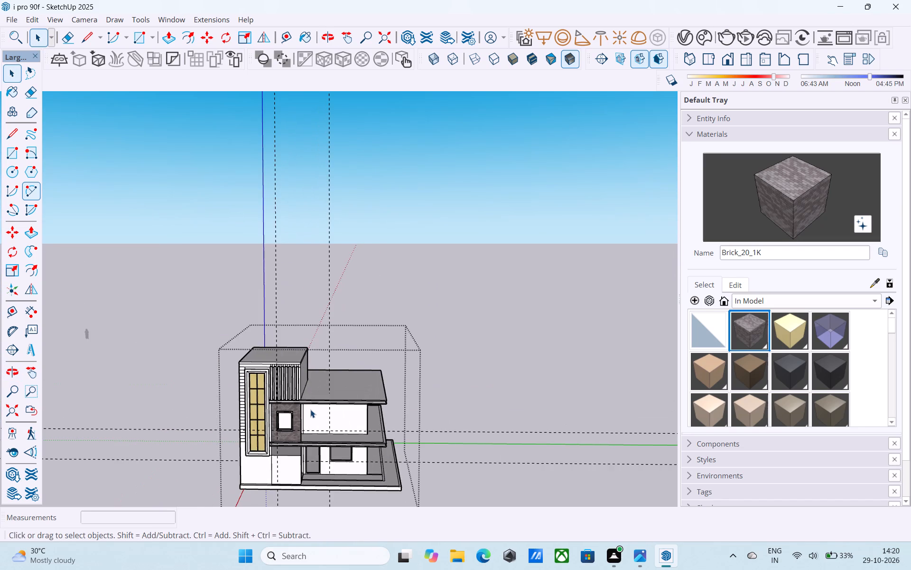
scroll(310, 409, down, 2)
shift+middle_drag(310, 409, 293, 307)
scroll(299, 373, up, 4)
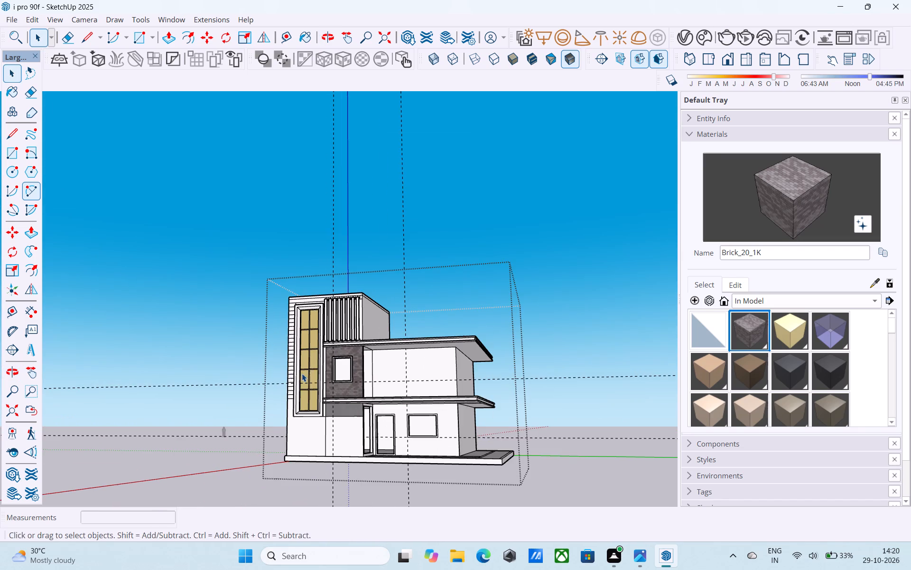
shift+middle_drag(410, 391, 376, 370)
middle_drag(376, 370, 365, 371)
scroll(367, 371, up, 2)
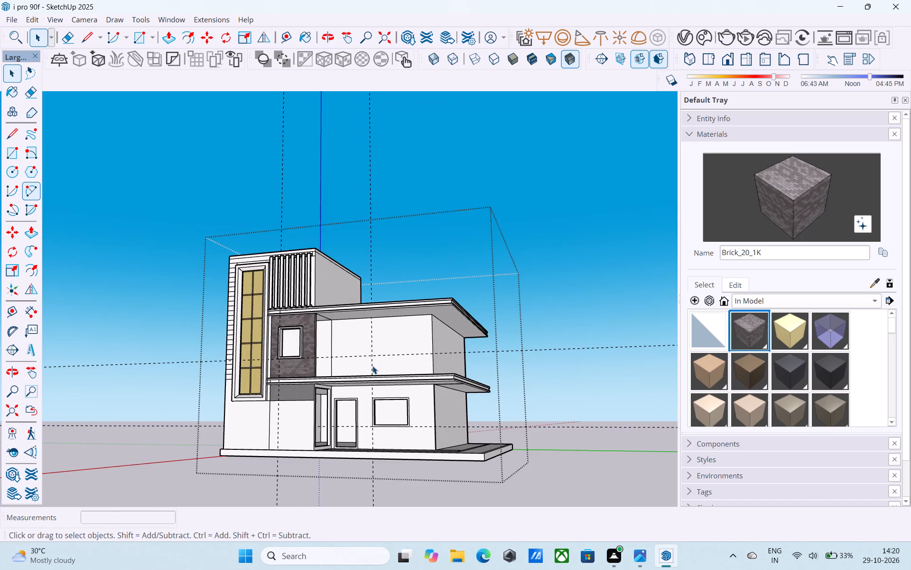
scroll(366, 364, down, 4)
scroll(364, 364, up, 1)
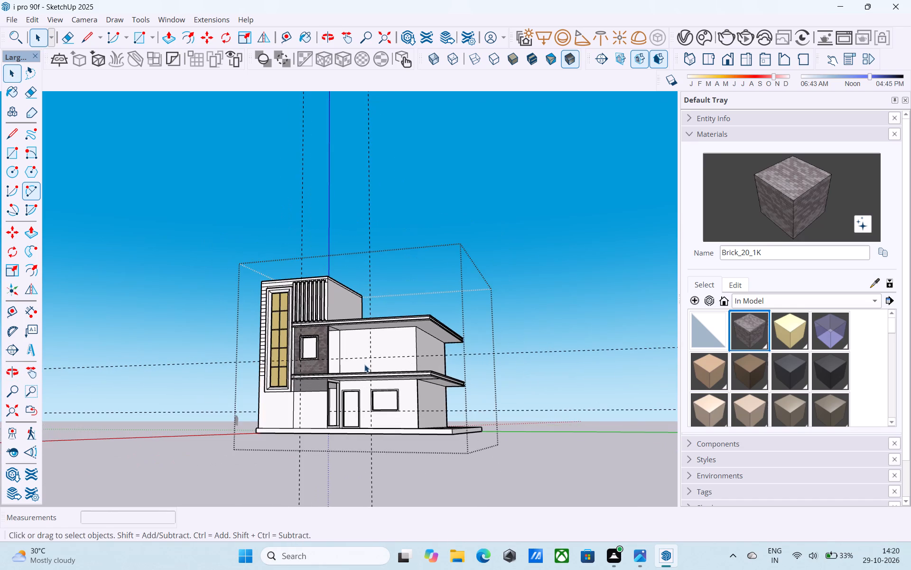
middle_drag(372, 381, 389, 407)
scroll(325, 379, up, 3)
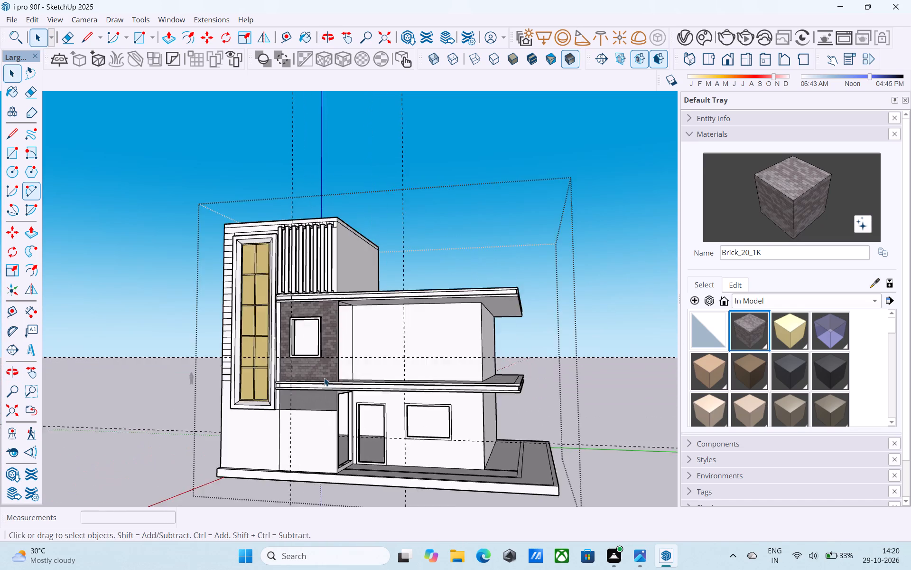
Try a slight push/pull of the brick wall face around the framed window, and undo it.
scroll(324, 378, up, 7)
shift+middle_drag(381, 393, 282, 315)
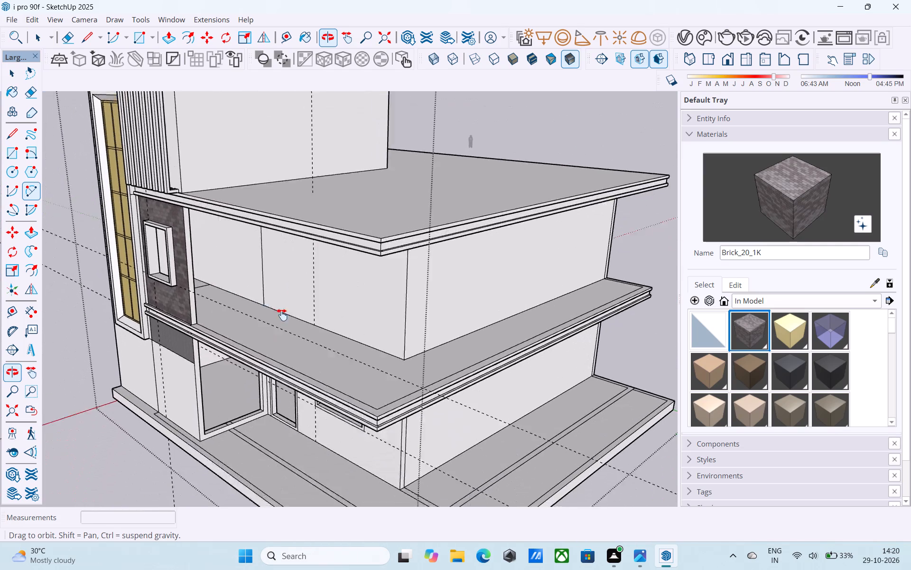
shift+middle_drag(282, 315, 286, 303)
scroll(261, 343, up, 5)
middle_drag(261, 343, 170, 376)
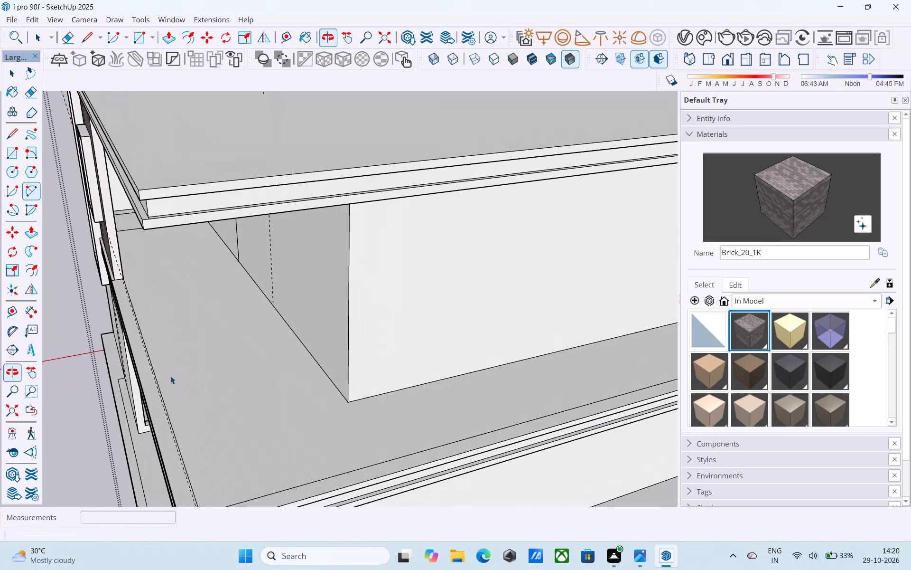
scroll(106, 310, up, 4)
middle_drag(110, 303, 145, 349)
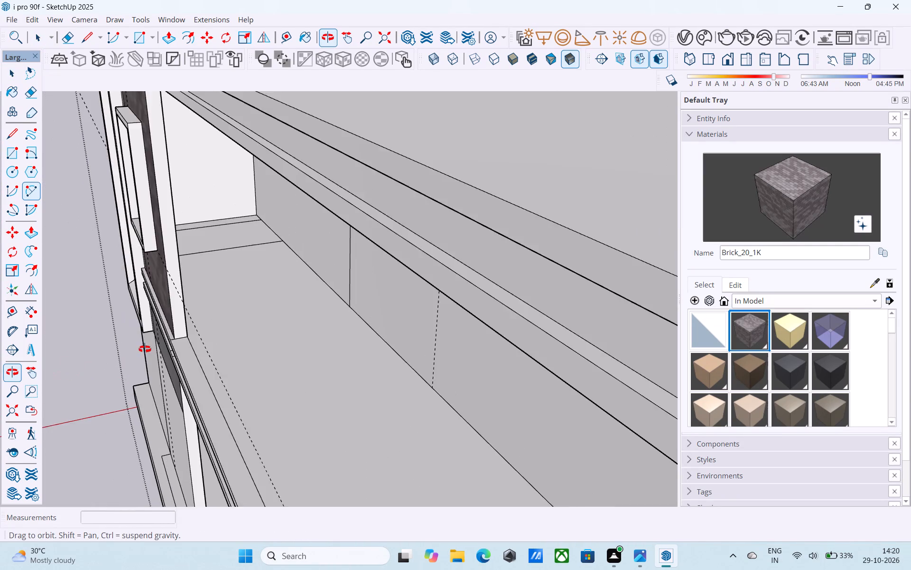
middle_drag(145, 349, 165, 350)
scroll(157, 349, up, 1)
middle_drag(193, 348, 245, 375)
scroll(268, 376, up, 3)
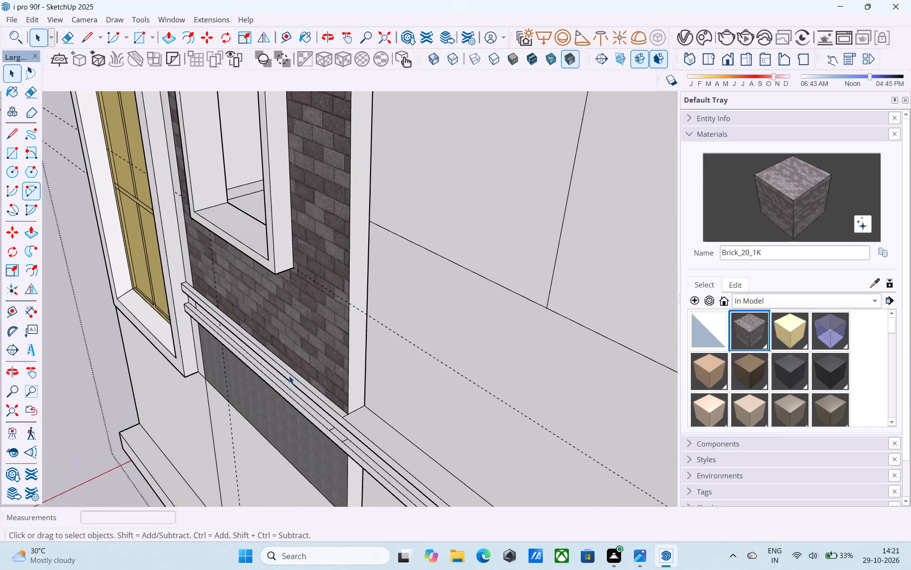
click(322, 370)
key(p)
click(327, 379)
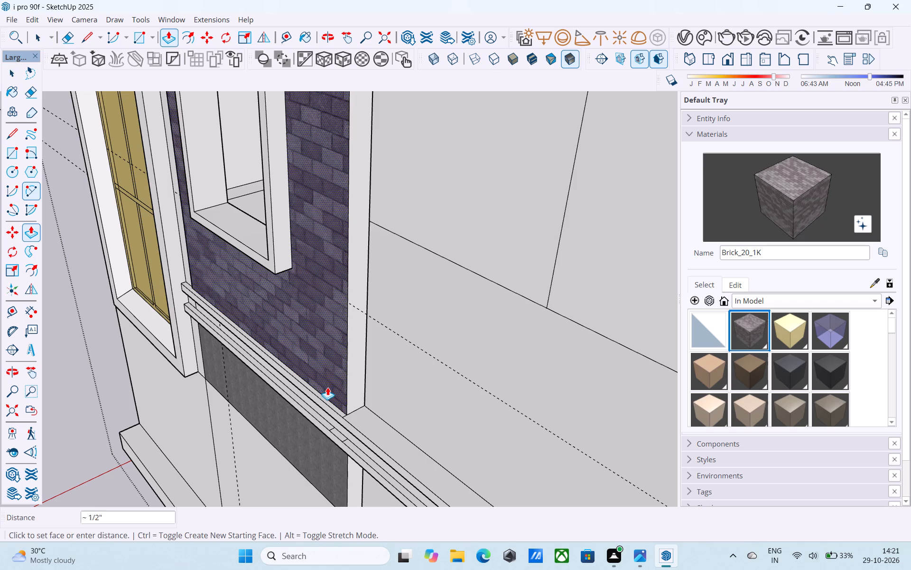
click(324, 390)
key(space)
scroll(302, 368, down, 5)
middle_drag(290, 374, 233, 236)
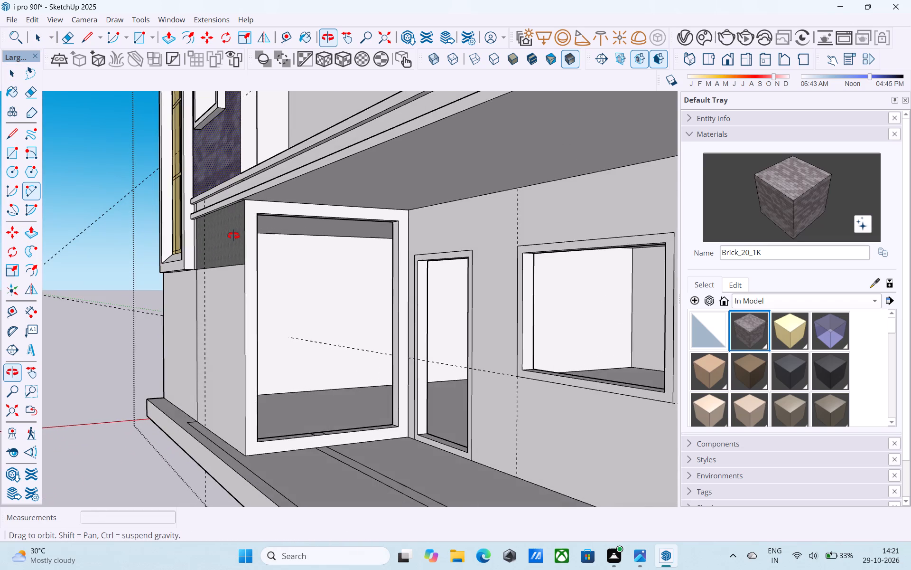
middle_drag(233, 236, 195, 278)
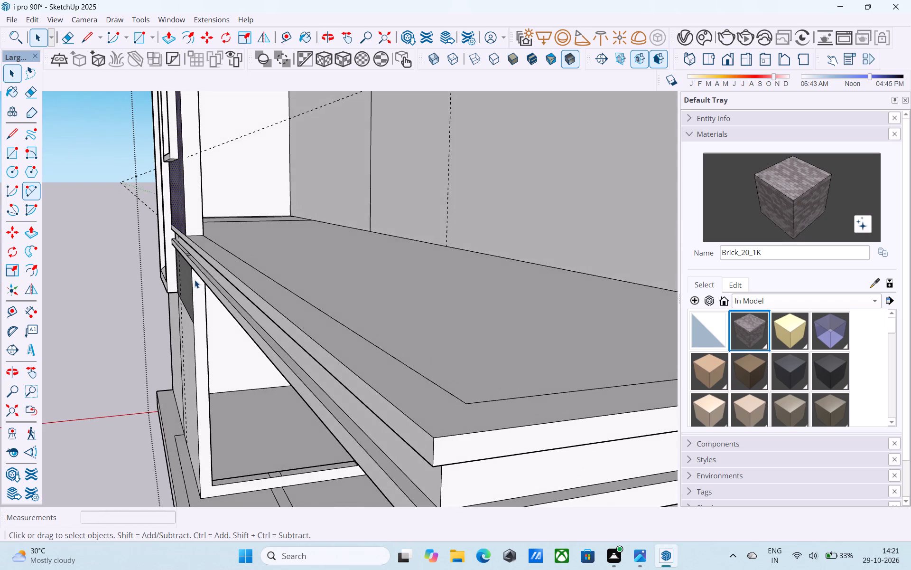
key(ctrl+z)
Copy the bottom edge of the brick wall's narrow end face 3' upward to divide that face.
middle_drag(205, 275, 205, 319)
scroll(194, 233, up, 6)
shift+middle_drag(188, 210, 195, 240)
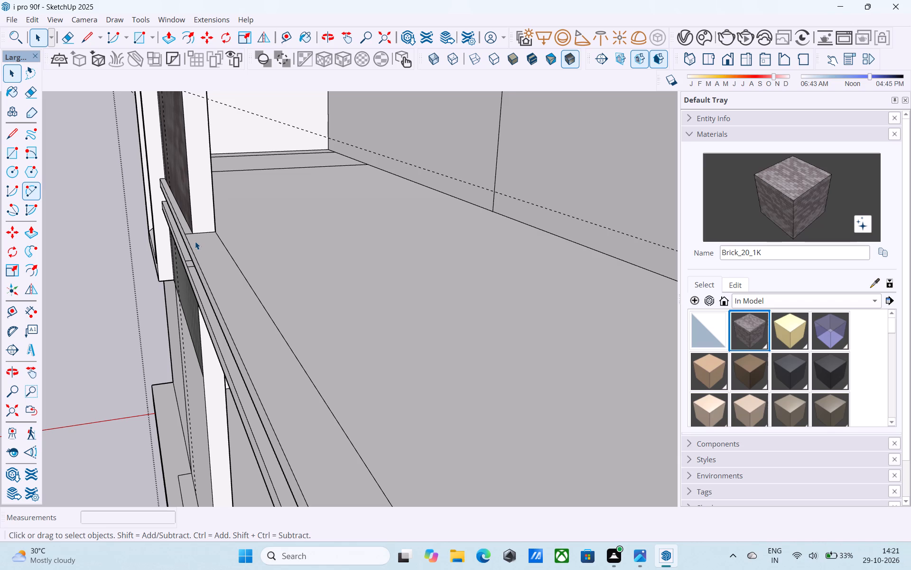
scroll(195, 241, up, 1)
middle_drag(195, 241, 193, 258)
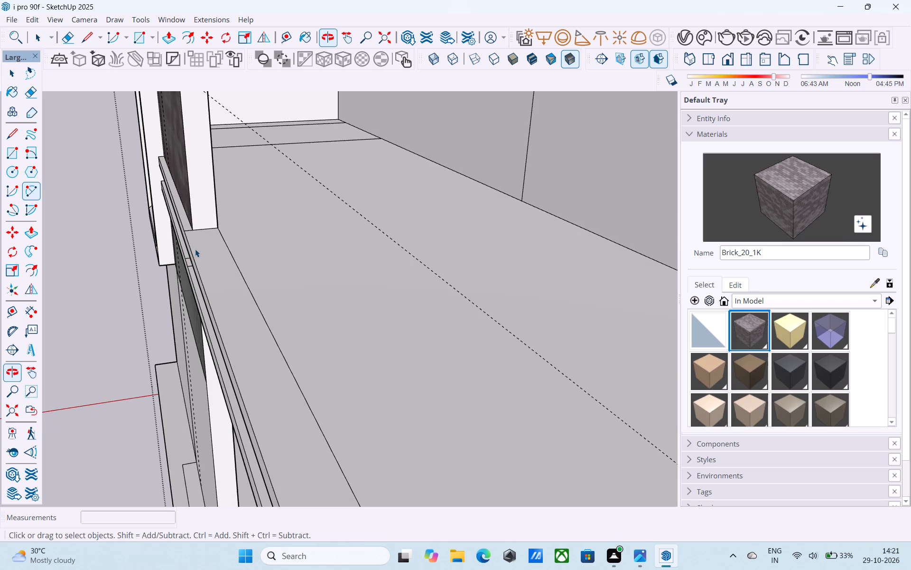
click(203, 229)
key(m)
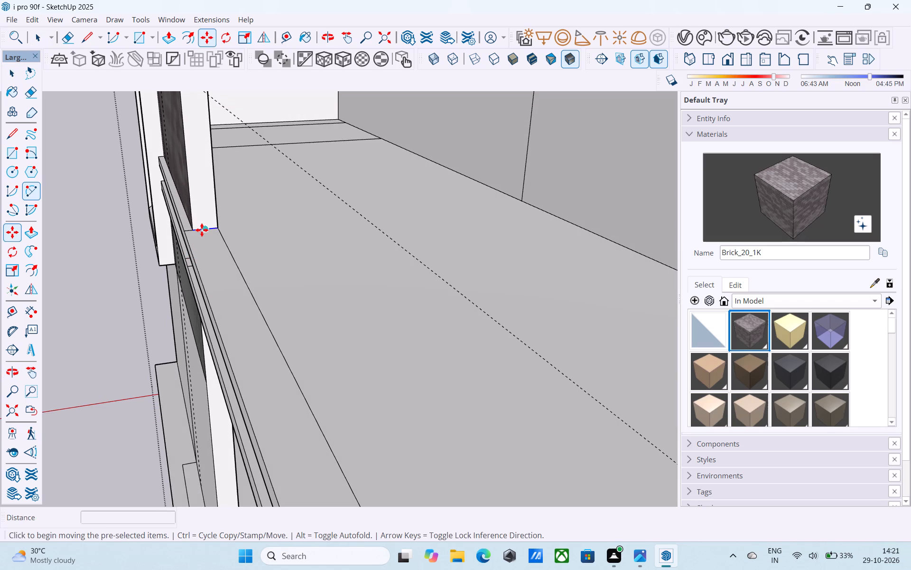
click(216, 228)
scroll(221, 193, down, 4)
shift+middle_drag(221, 193, 220, 254)
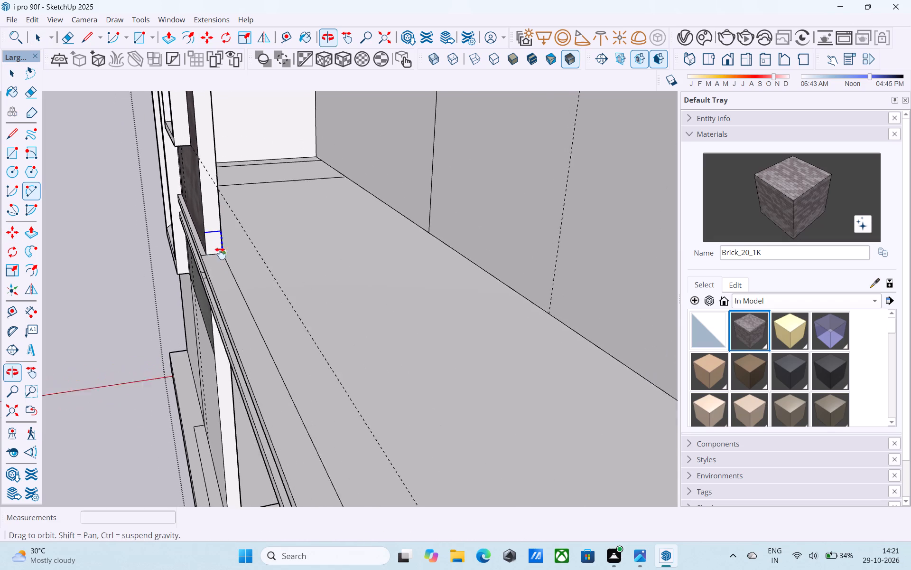
shift+middle_drag(220, 254, 220, 304)
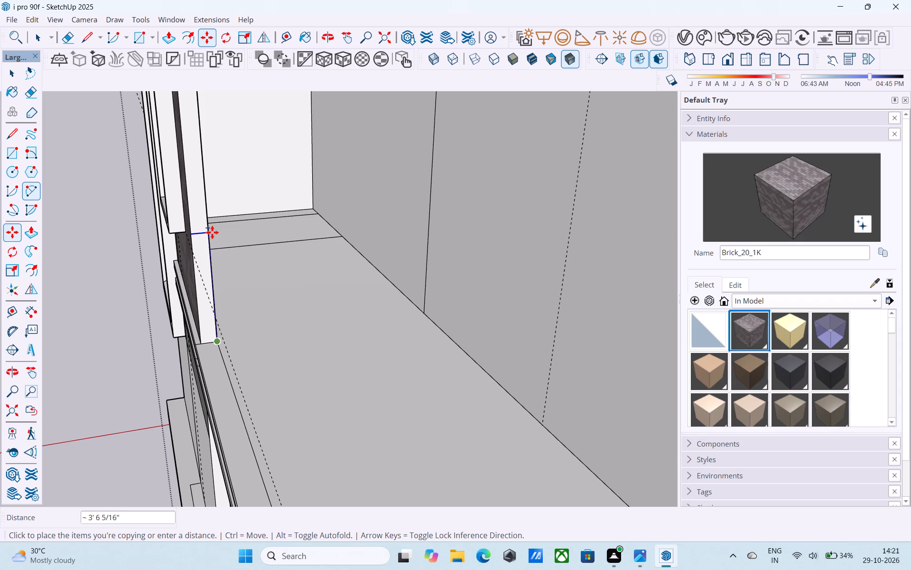
text(3')
key(Return)
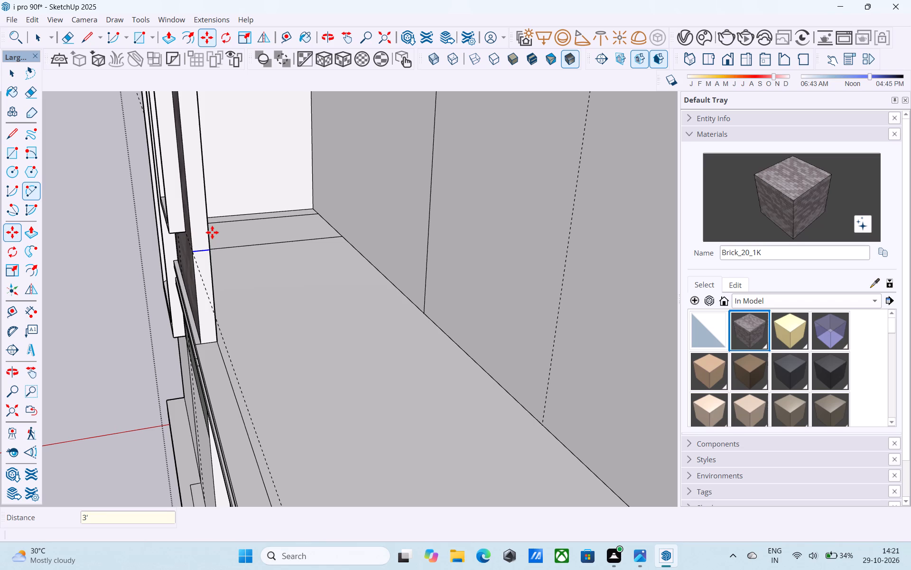
key(space)
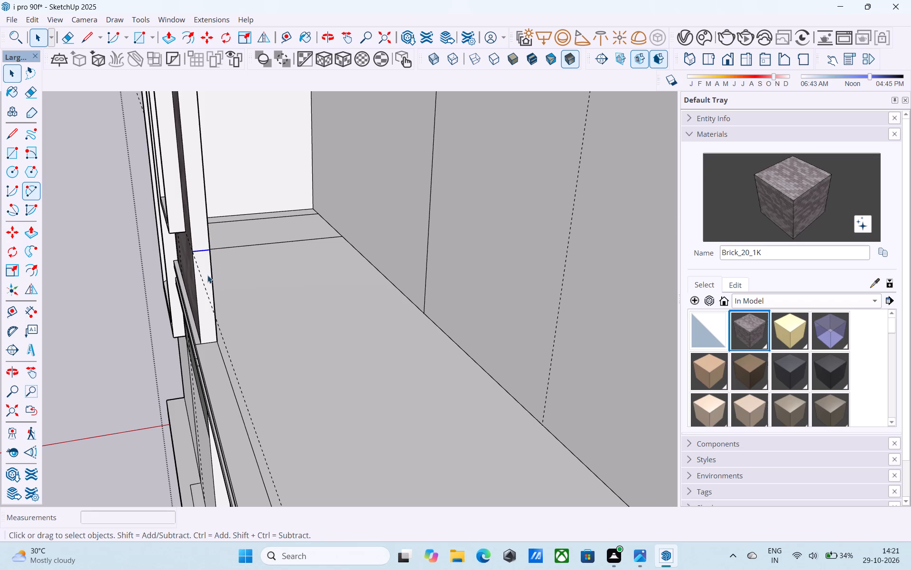
Pull the lower section of the brick wall's end face out 4' along the lower slab as a low parapet.
click(205, 276)
middle_drag(205, 276, 357, 266)
middle_drag(357, 266, 155, 268)
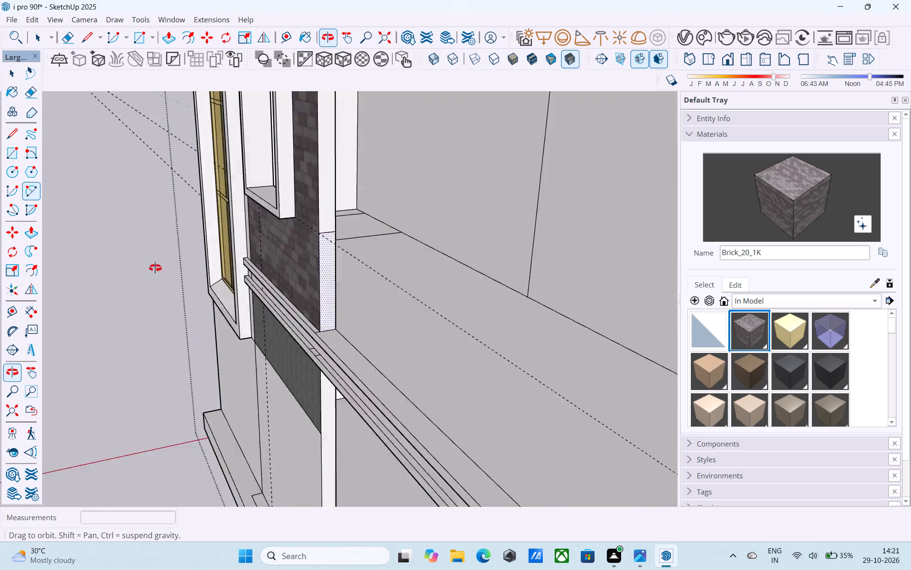
middle_drag(155, 268, 147, 265)
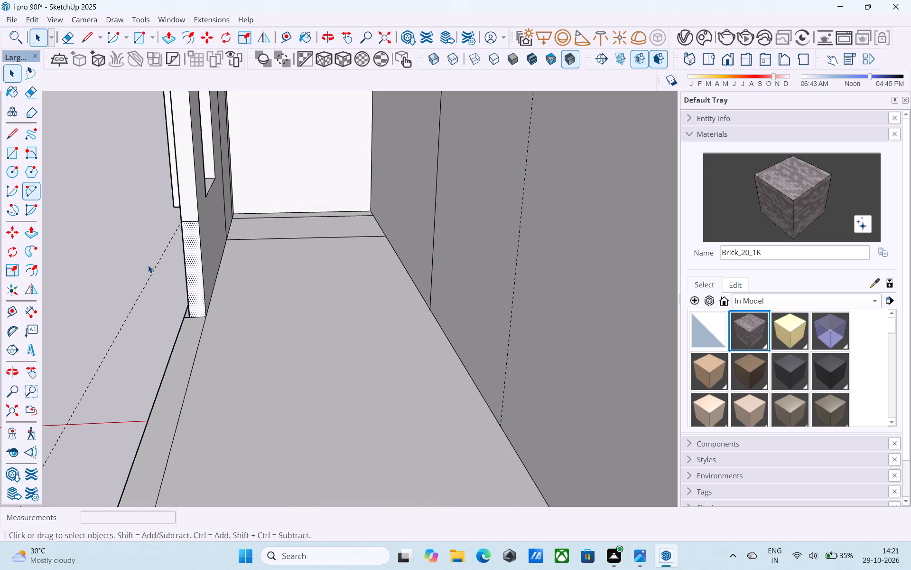
key(l)
key(p)
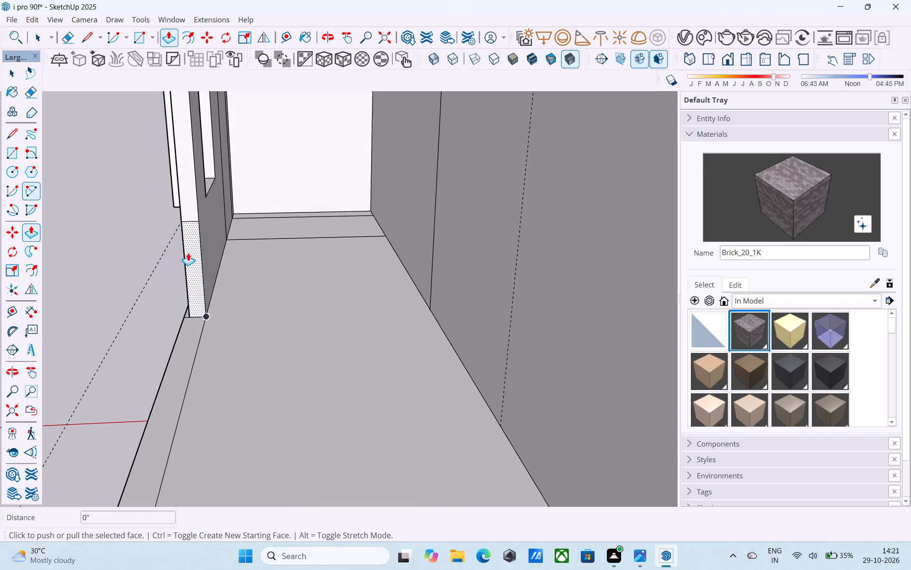
click(188, 253)
scroll(186, 270, down, 6)
middle_drag(196, 288, 340, 278)
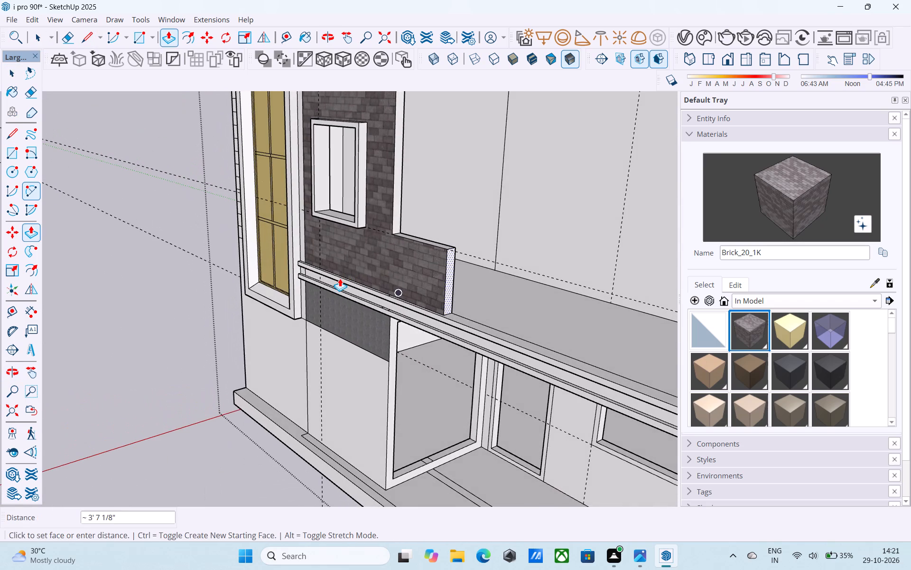
scroll(340, 278, down, 4)
middle_drag(349, 286, 365, 278)
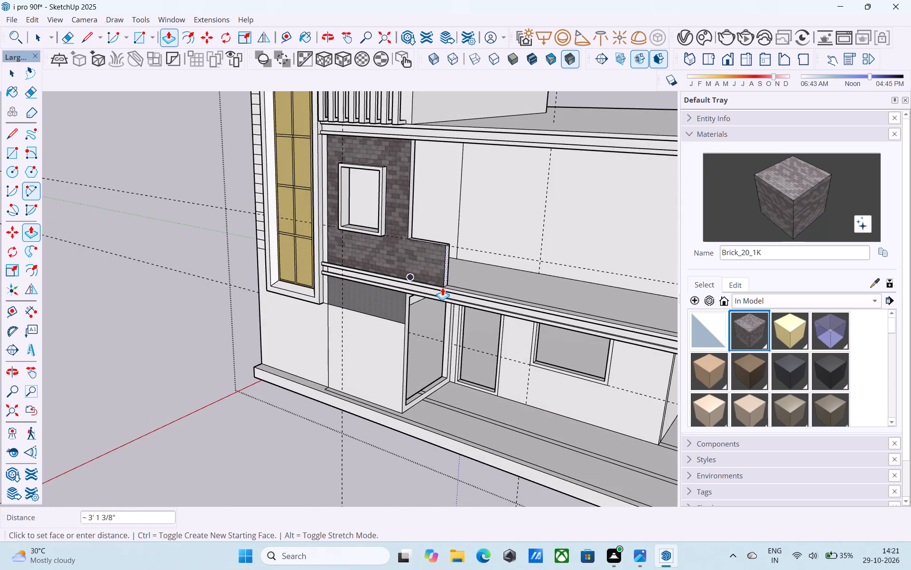
shift+middle_drag(442, 287, 417, 305)
scroll(432, 305, up, 4)
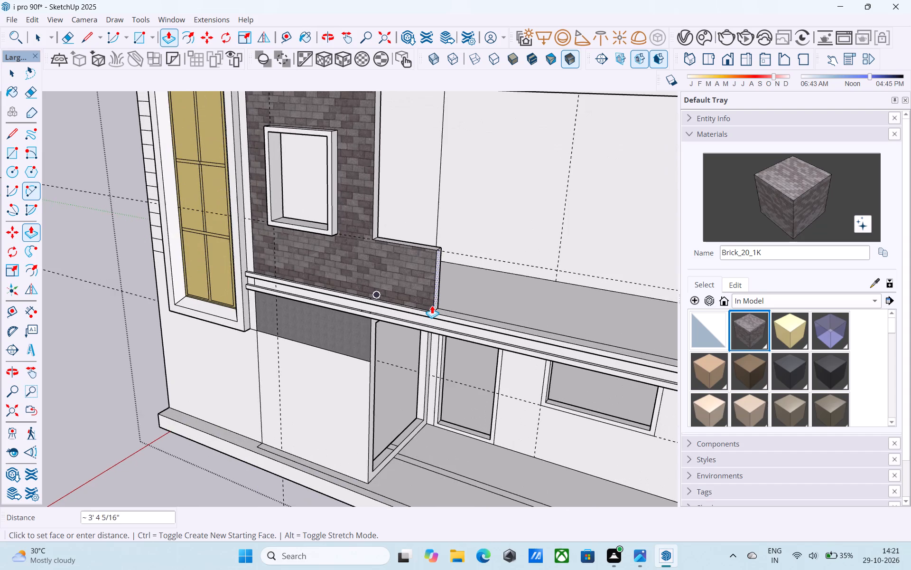
shift+middle_drag(432, 305, 421, 362)
scroll(421, 362, up, 3)
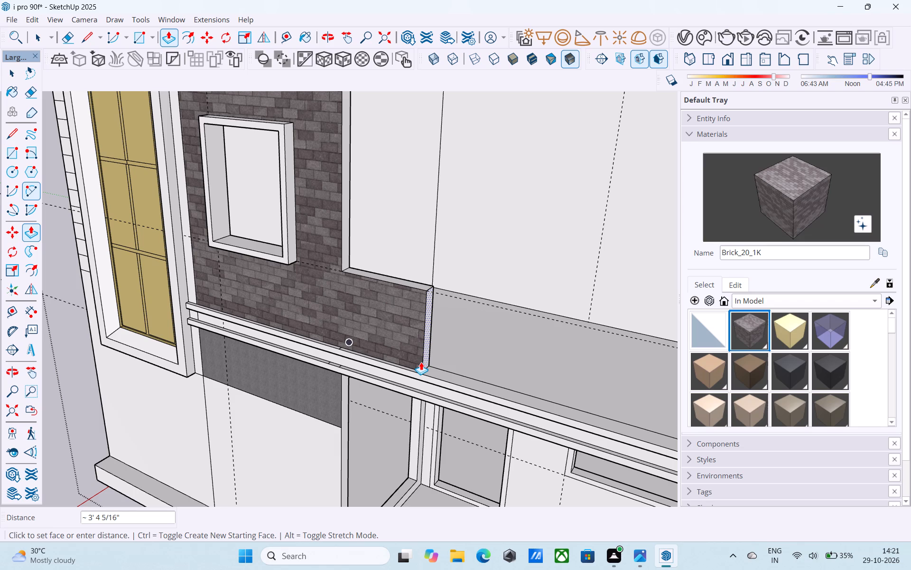
text(4')
key(Return)
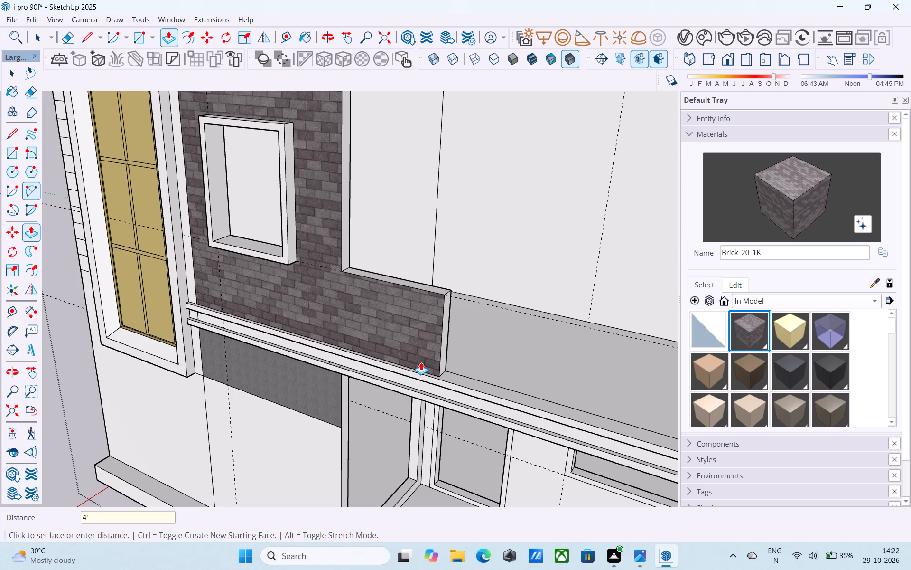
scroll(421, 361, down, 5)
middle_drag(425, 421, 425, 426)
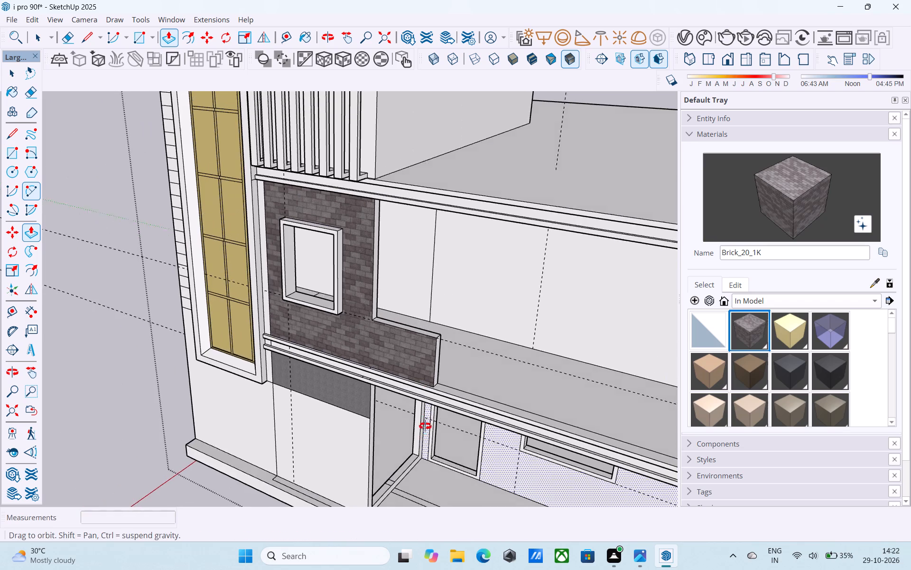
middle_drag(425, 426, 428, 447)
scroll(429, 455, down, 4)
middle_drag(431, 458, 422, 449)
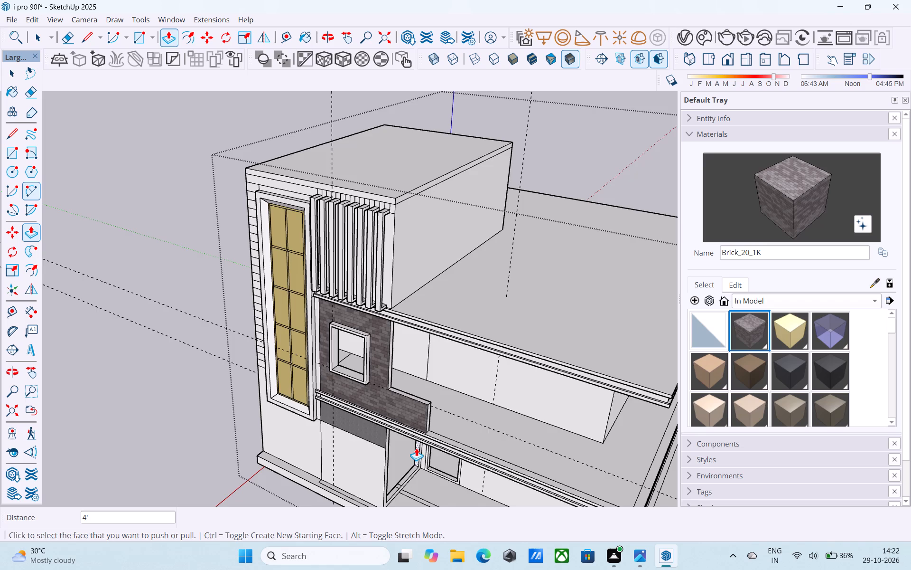
Erase the inset lines near the outer corner on the top face of the balcony slab.
scroll(410, 448, down, 4)
middle_drag(410, 448, 427, 382)
scroll(328, 409, down, 4)
middle_drag(456, 449, 463, 437)
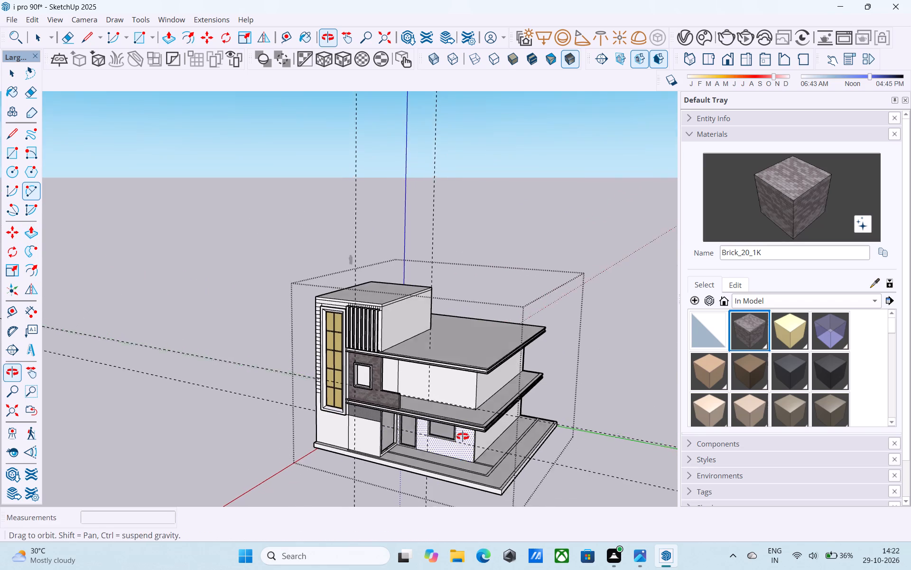
middle_drag(463, 437, 466, 433)
middle_drag(426, 446, 358, 523)
scroll(390, 426, up, 2)
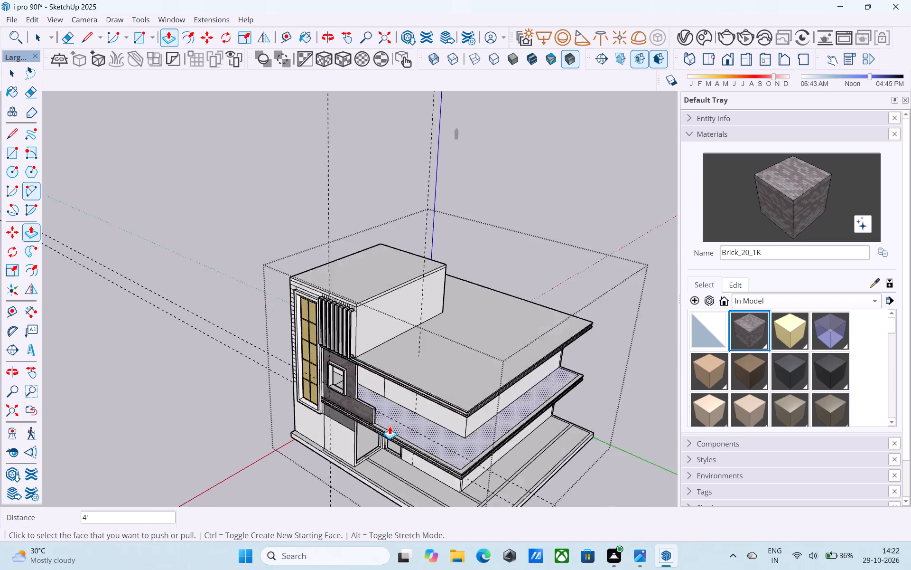
scroll(390, 426, up, 4)
middle_drag(383, 424, 329, 440)
scroll(327, 443, up, 12)
scroll(292, 393, down, 7)
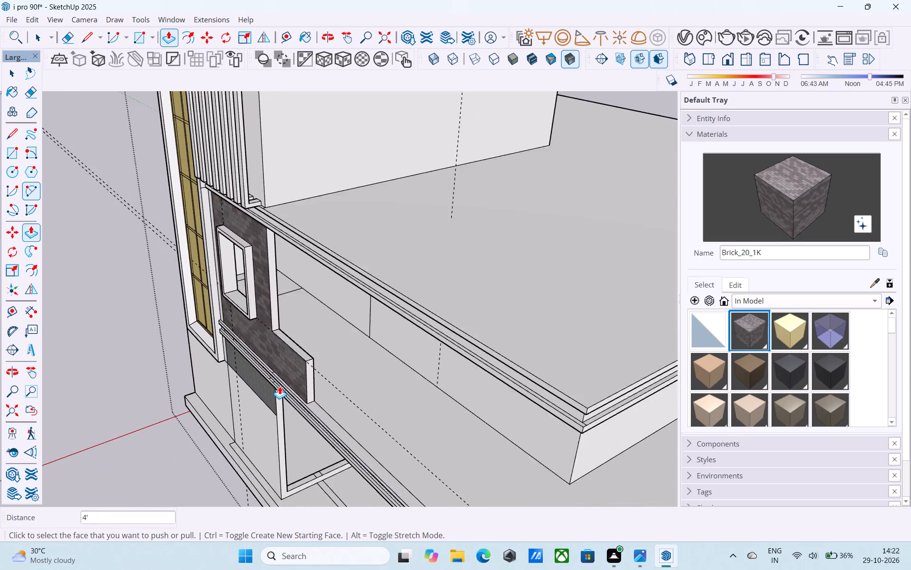
scroll(279, 386, down, 5)
key(space)
scroll(399, 495, up, 11)
key(e)
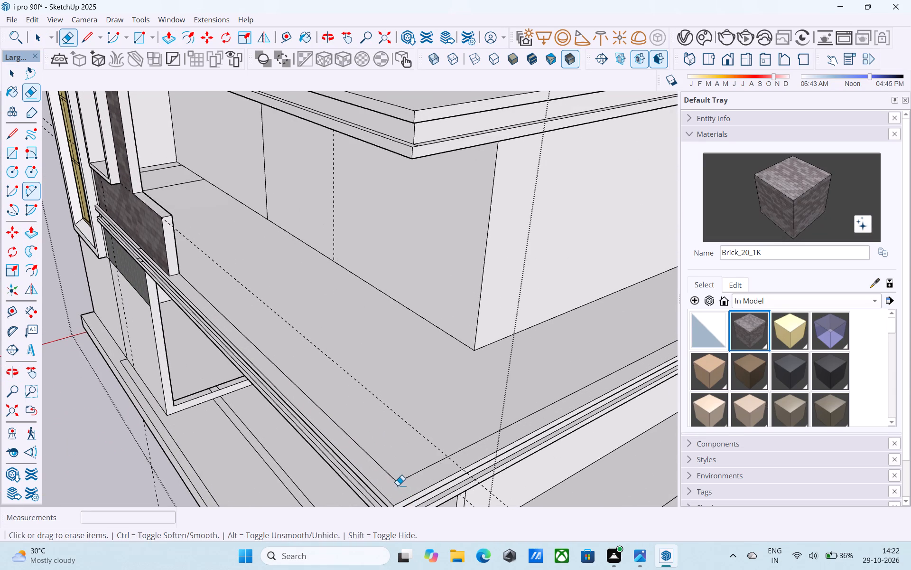
drag(397, 483, 399, 474)
scroll(400, 461, down, 7)
middle_click(400, 461)
key(space)
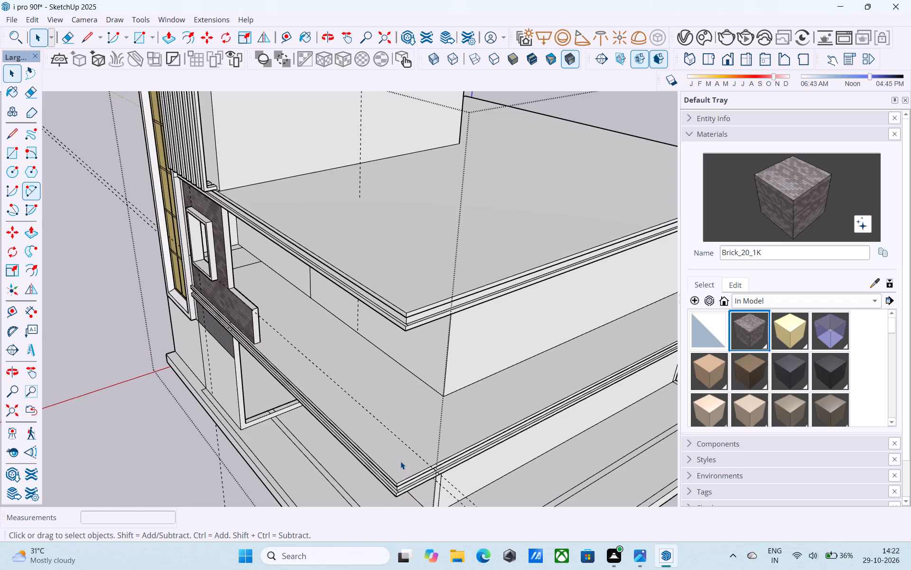
Draw a 2" line from the parapet's outer bottom corner to the slab edge and start a 1' by 1' square there.
middle_drag(385, 441, 397, 462)
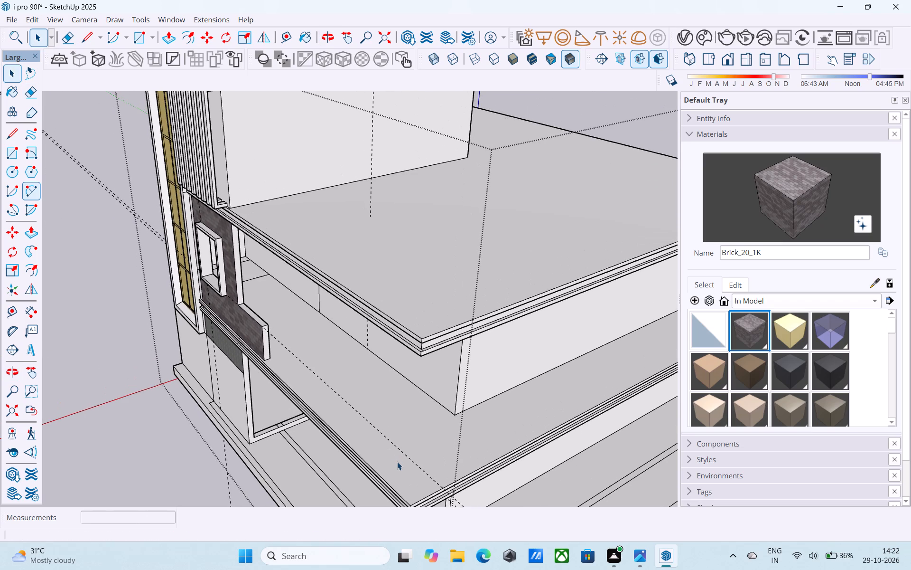
scroll(279, 374, up, 17)
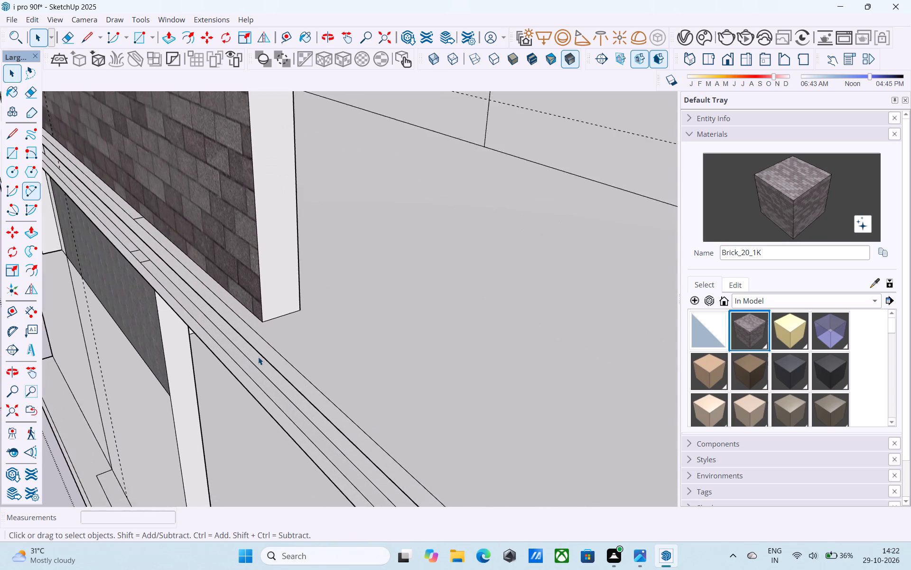
scroll(258, 357, up, 2)
key(l)
scroll(259, 337, up, 1)
click(263, 317)
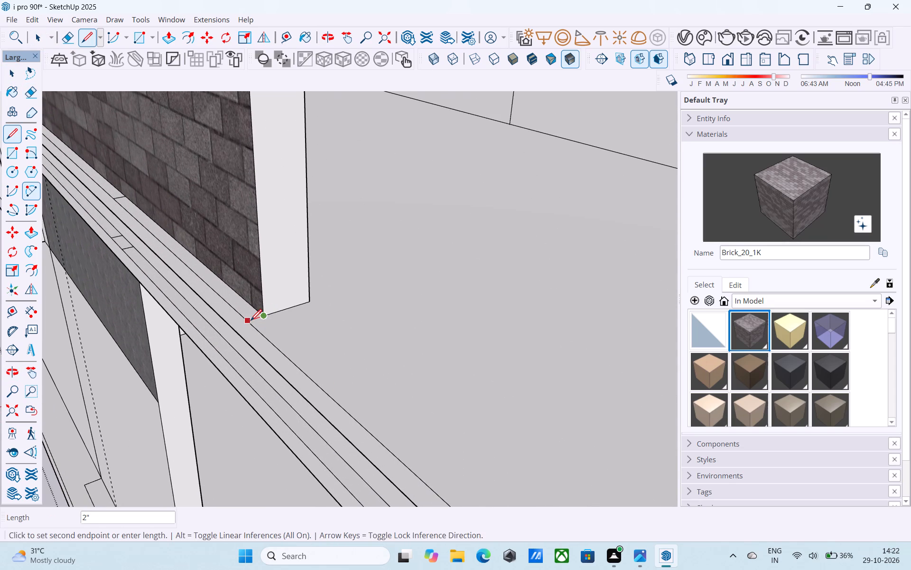
click(250, 322)
key(r)
click(249, 323)
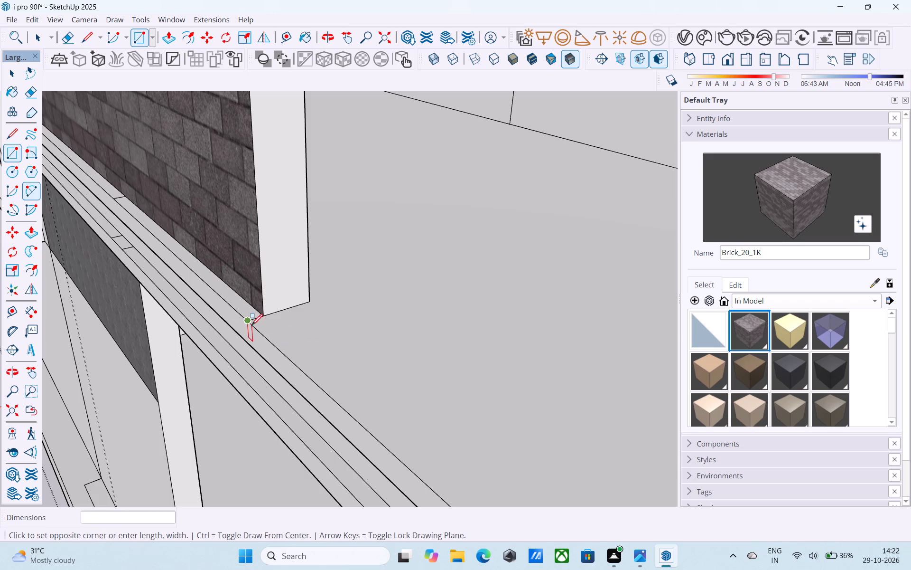
scroll(413, 353, down, 3)
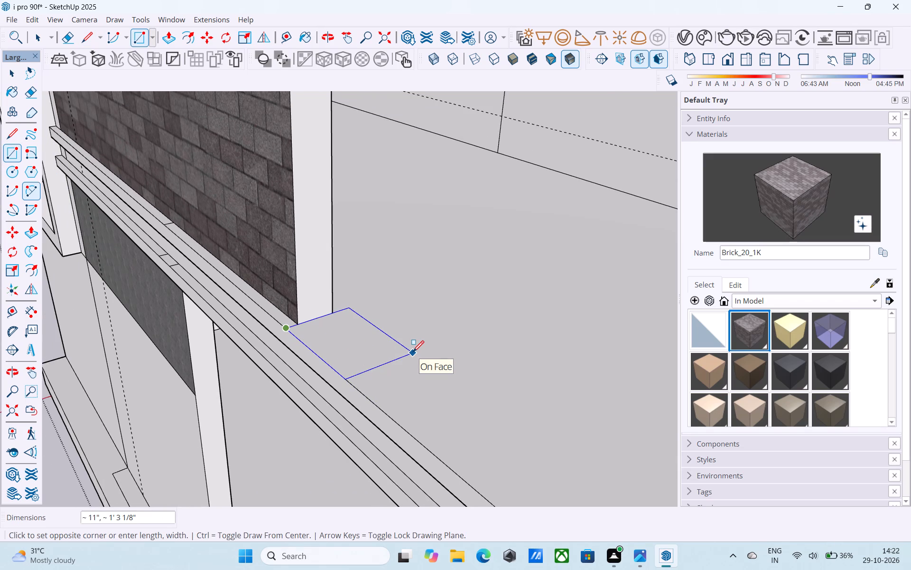
text(1',1')
key(Return)
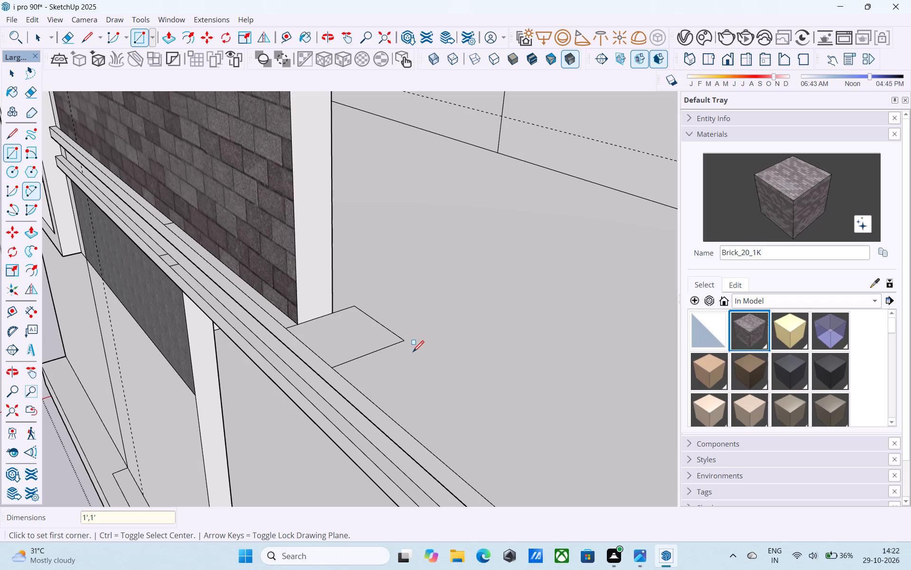
Pull the square up 3' and a further 7' to form a column reaching the underside of the upper slab.
scroll(398, 347, down, 10)
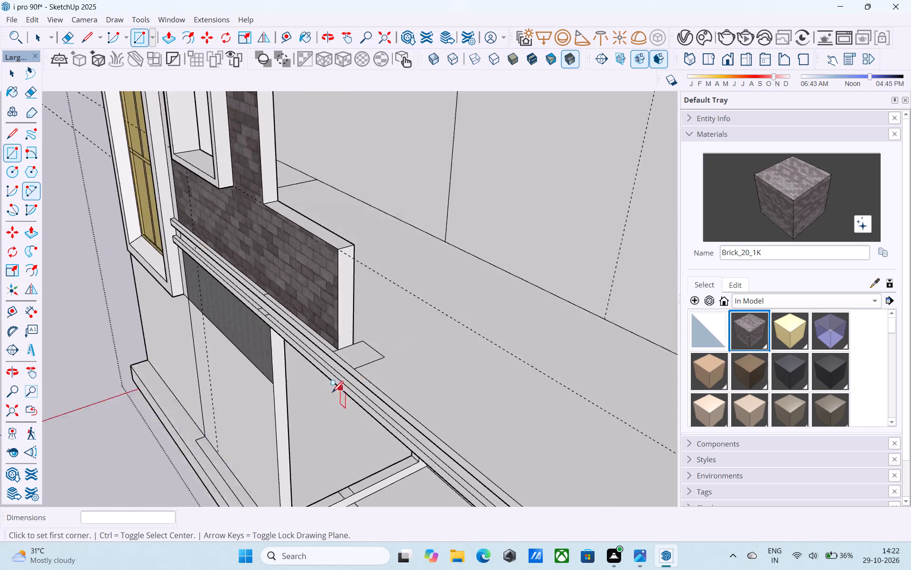
scroll(332, 393, down, 6)
scroll(292, 415, down, 3)
middle_drag(295, 418, 345, 346)
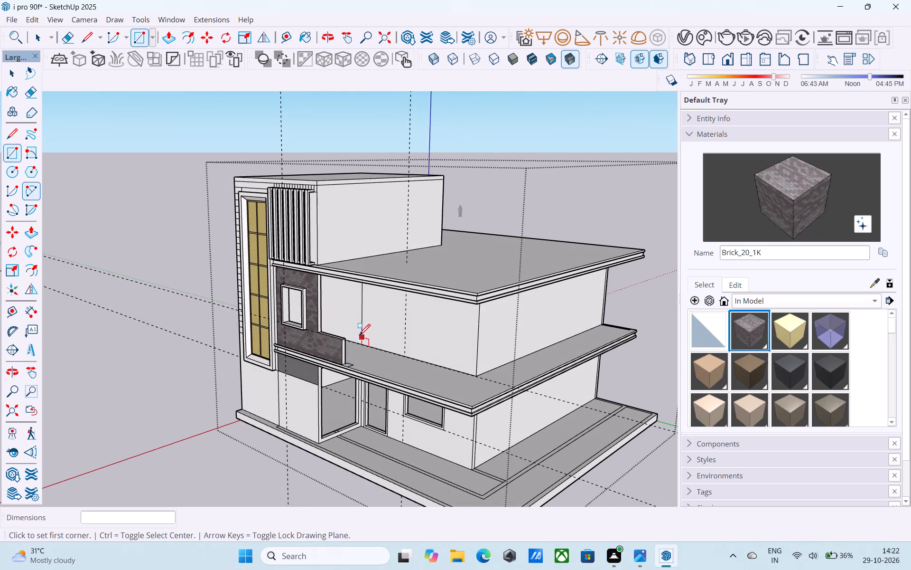
scroll(369, 306, up, 6)
key(space)
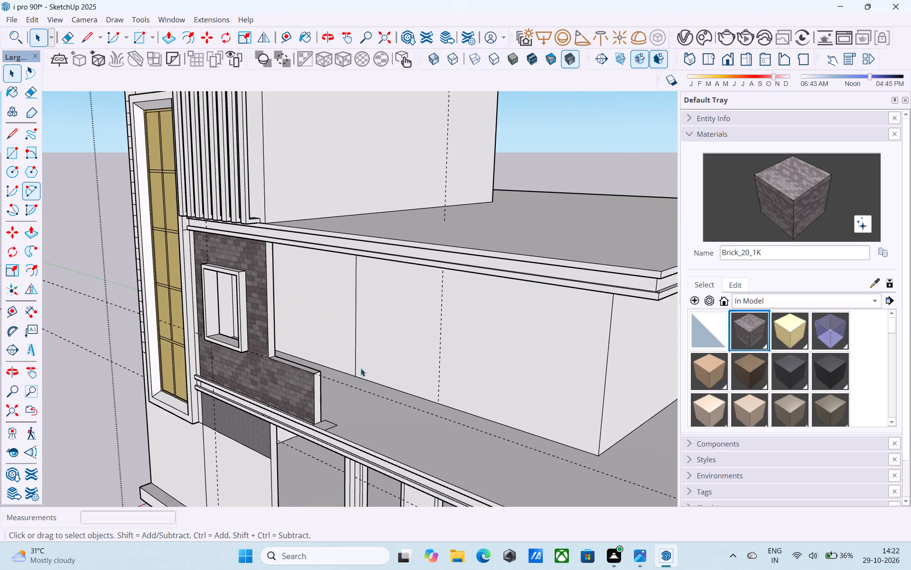
scroll(328, 419, up, 6)
click(325, 427)
key(p)
click(325, 427)
scroll(329, 341, down, 3)
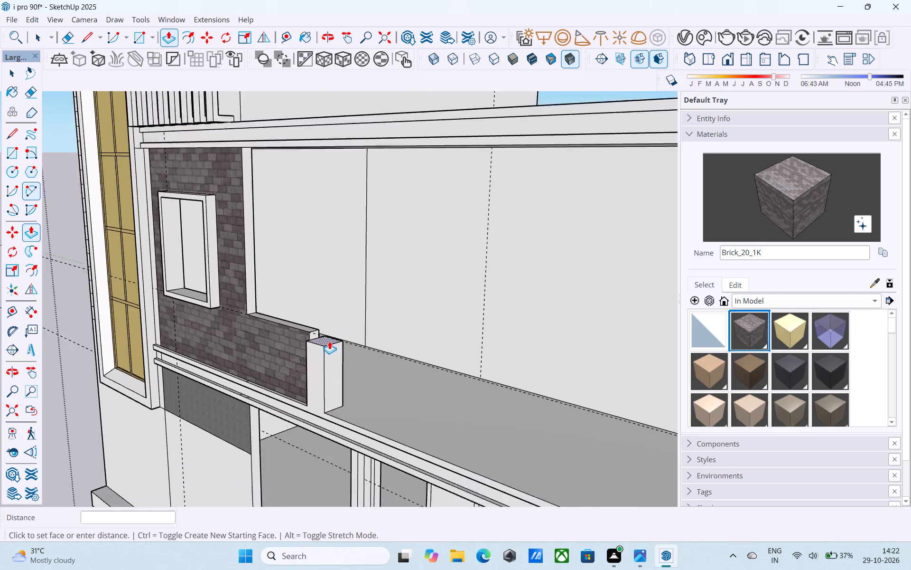
scroll(329, 341, down, 3)
middle_drag(328, 341, 349, 366)
scroll(353, 223, up, 4)
click(360, 272)
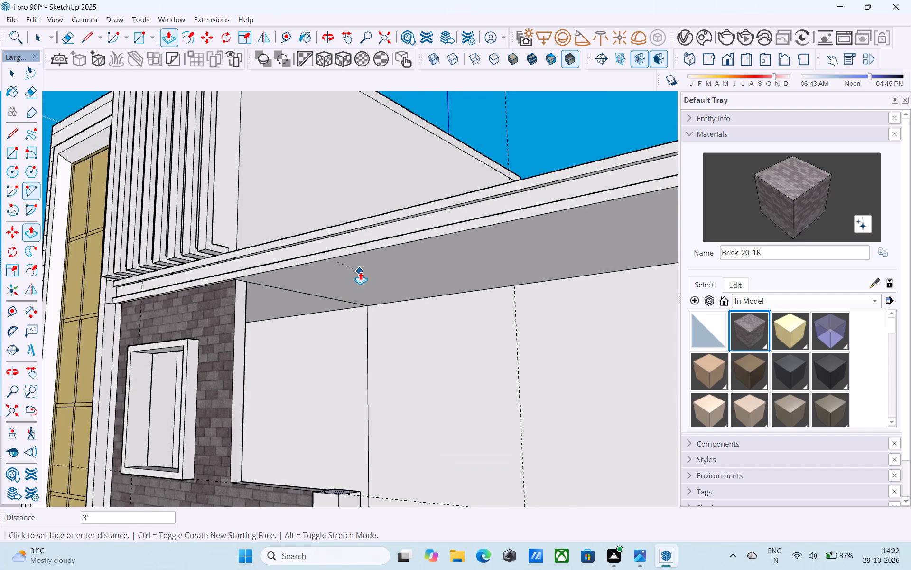
click(339, 493)
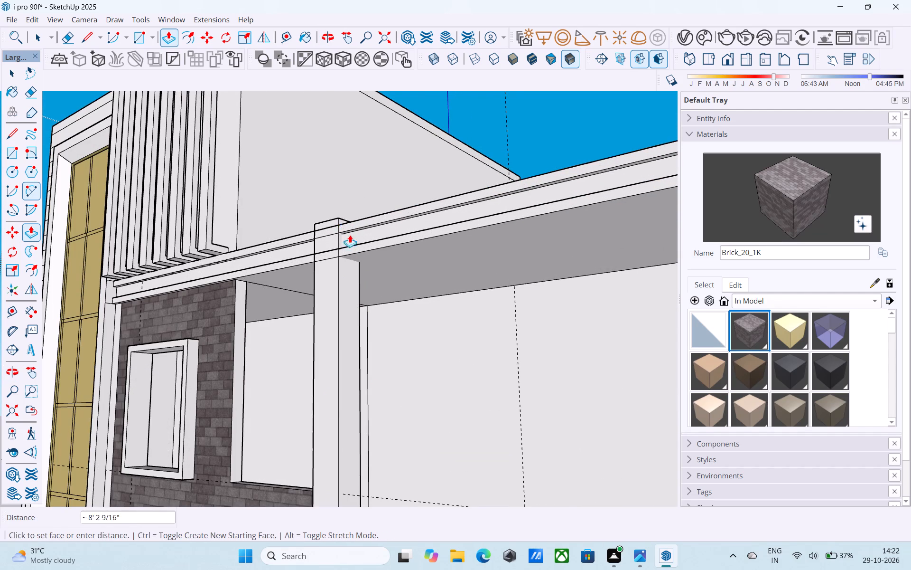
scroll(351, 257, up, 1)
click(352, 255)
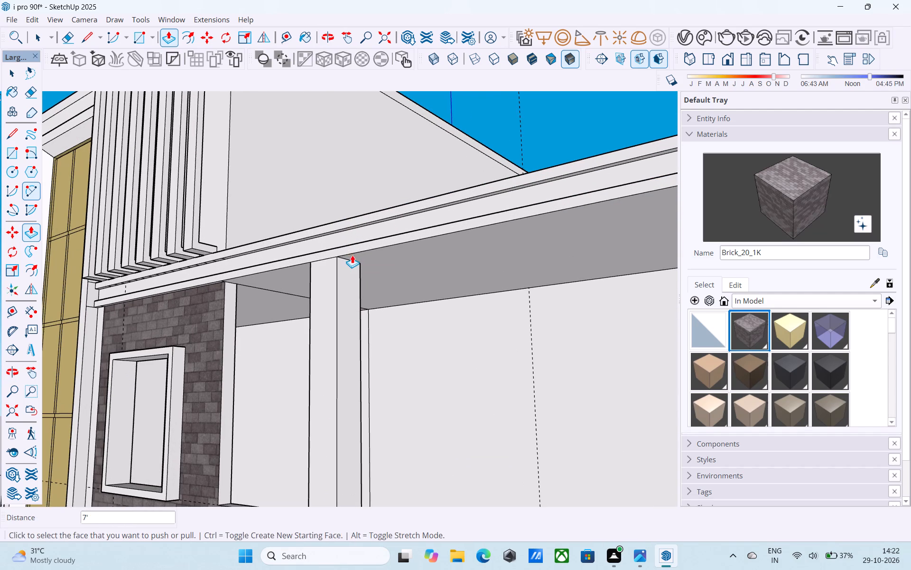
Examine the new column, the brick wall opening and the upper slab overhang from several angles.
scroll(352, 255, down, 1)
middle_drag(370, 300, 413, 356)
scroll(413, 356, down, 4)
middle_drag(413, 356, 615, 344)
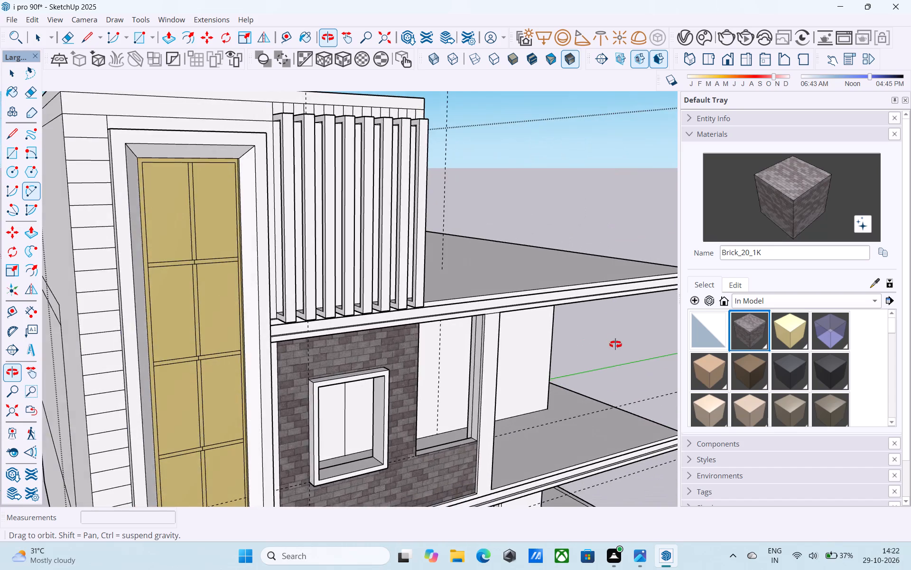
middle_drag(615, 344, 296, 389)
scroll(297, 358, down, 4)
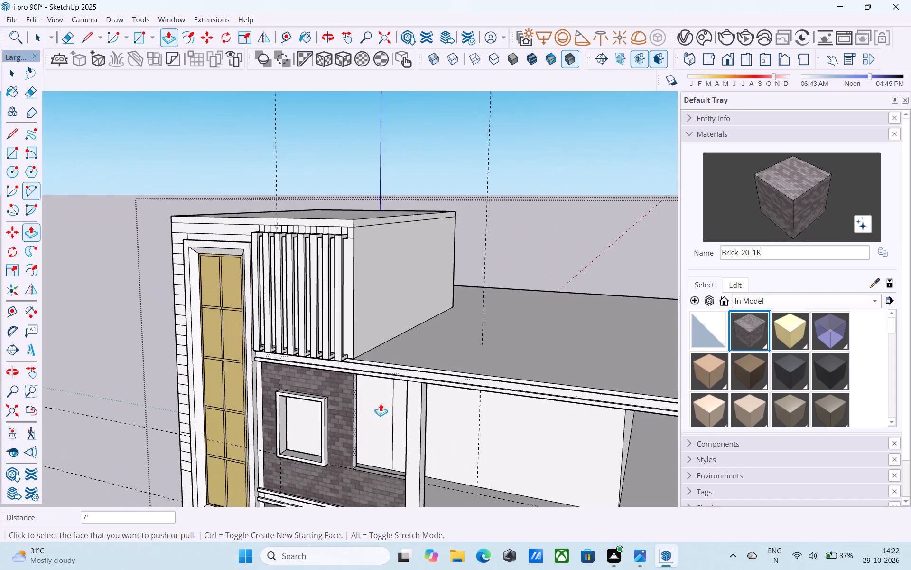
shift+middle_drag(392, 408, 389, 384)
middle_drag(459, 398, 374, 419)
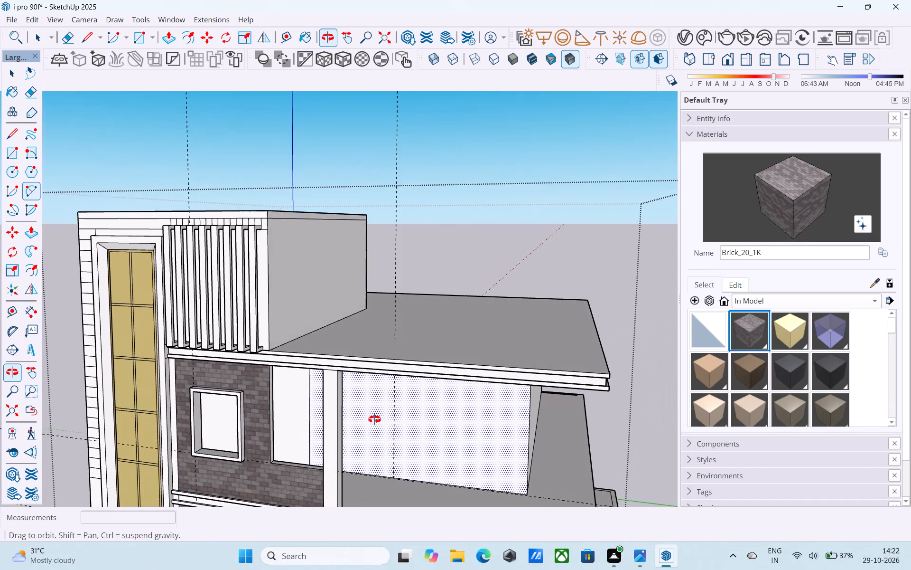
middle_drag(374, 419, 372, 411)
scroll(353, 361, up, 2)
click(353, 361)
key(space)
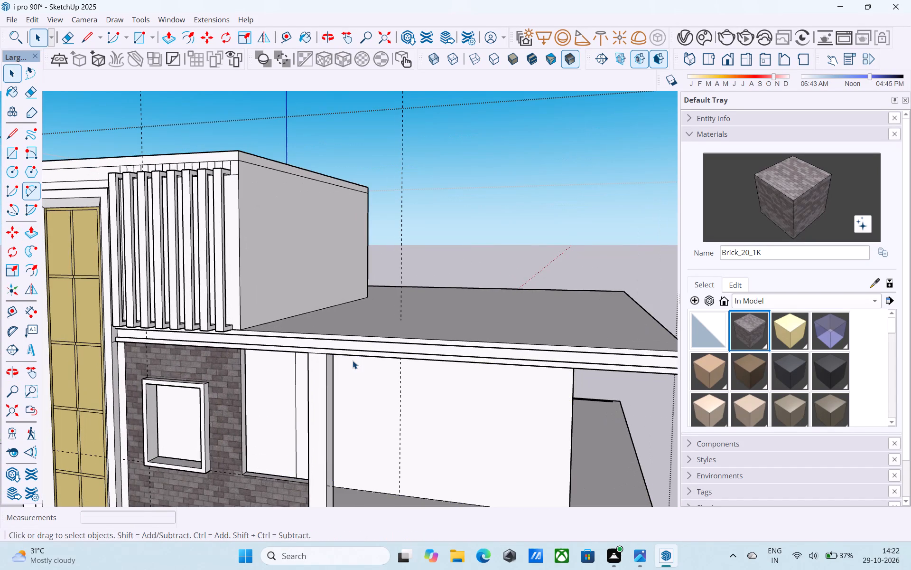
scroll(353, 361, down, 1)
middle_drag(353, 361, 342, 274)
shift+middle_drag(340, 252, 338, 332)
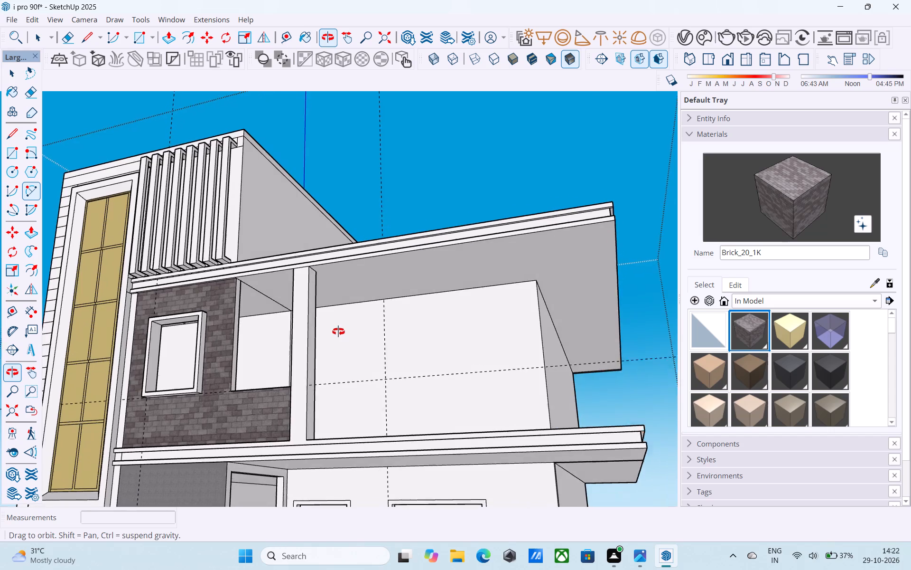
shift+middle_drag(338, 332, 337, 330)
scroll(338, 285, up, 5)
scroll(338, 285, down, 8)
middle_drag(456, 335, 418, 327)
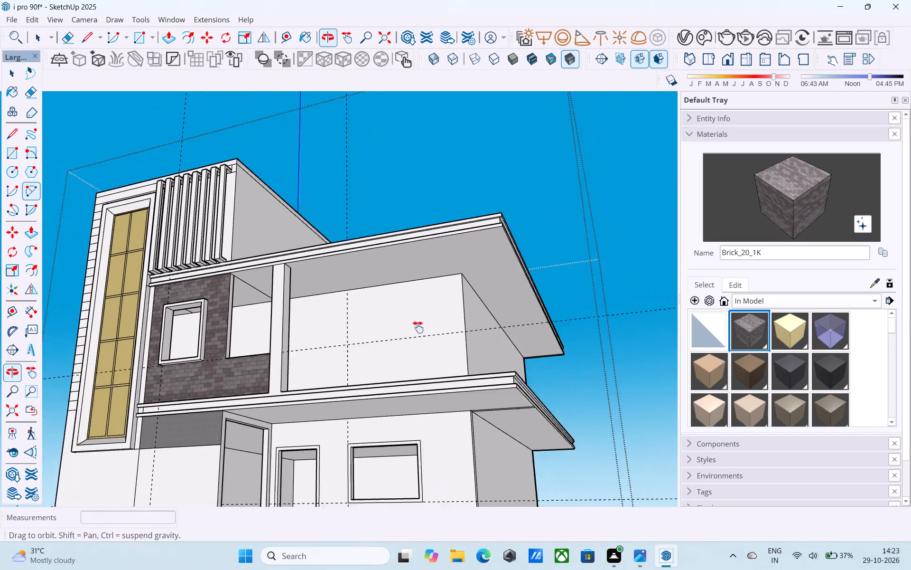
middle_drag(418, 327, 425, 383)
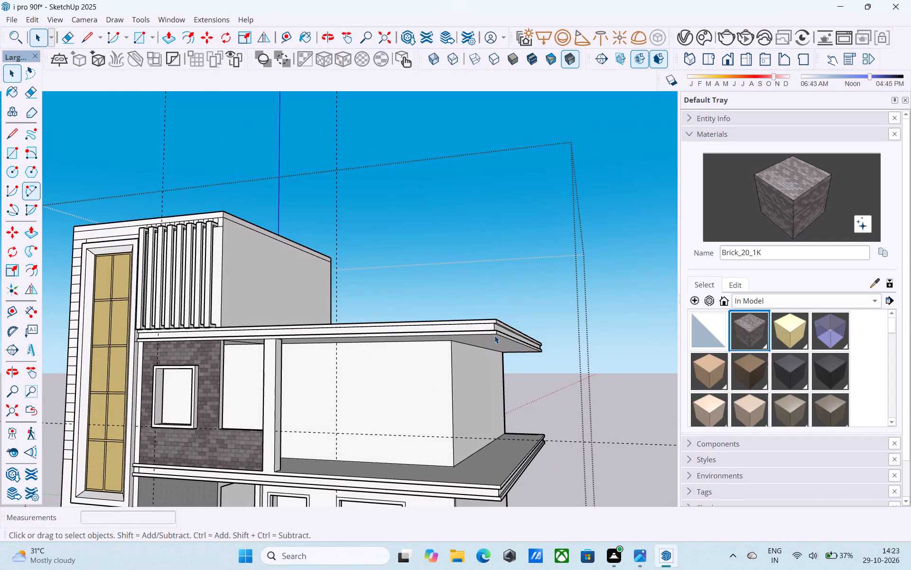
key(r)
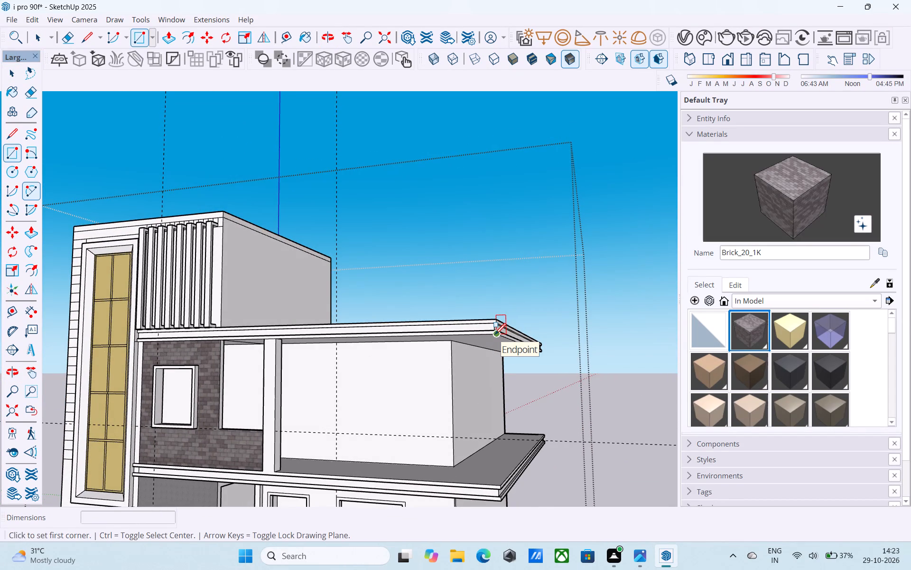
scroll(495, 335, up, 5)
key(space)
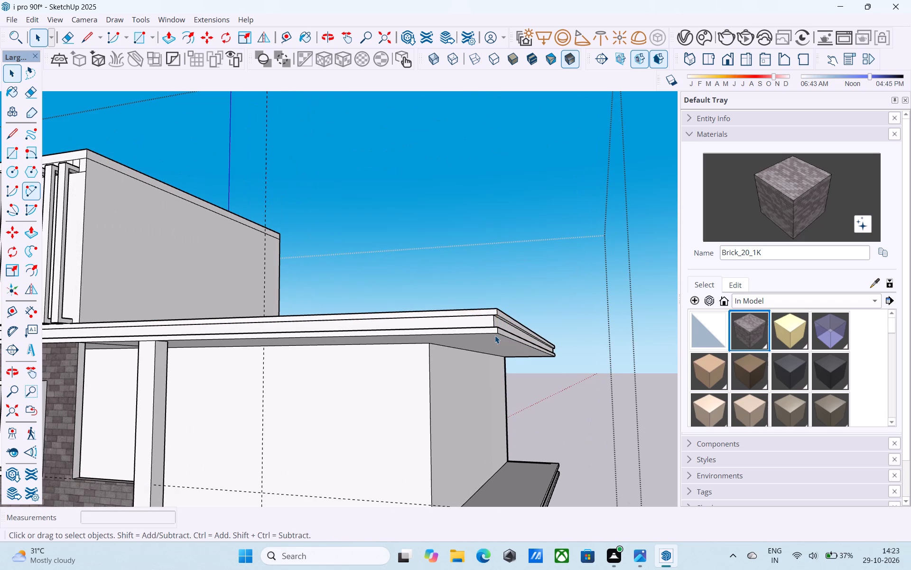
Push the column's inner face toward the facade front to make the column thinner.
shift+middle_drag(495, 335, 514, 321)
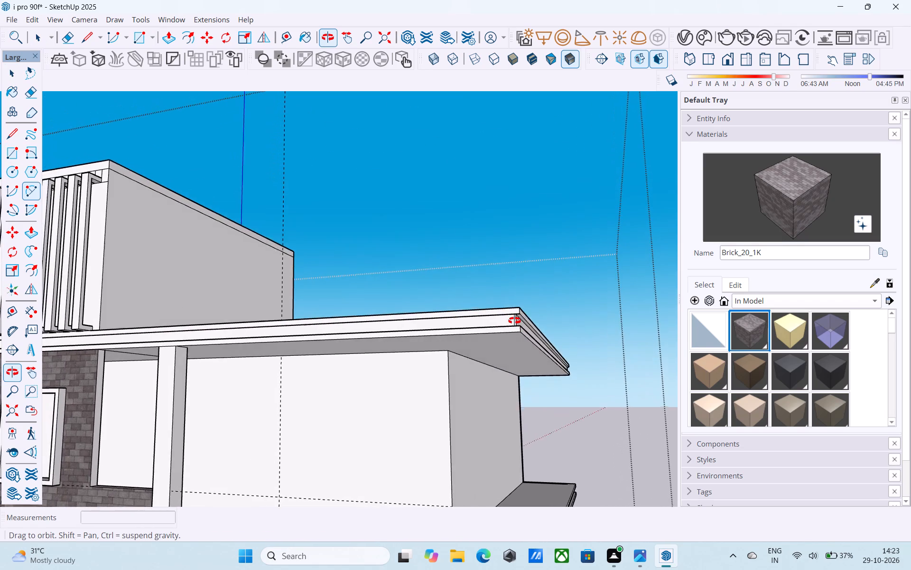
shift+middle_drag(514, 321, 592, 341)
shift+middle_drag(392, 397, 194, 373)
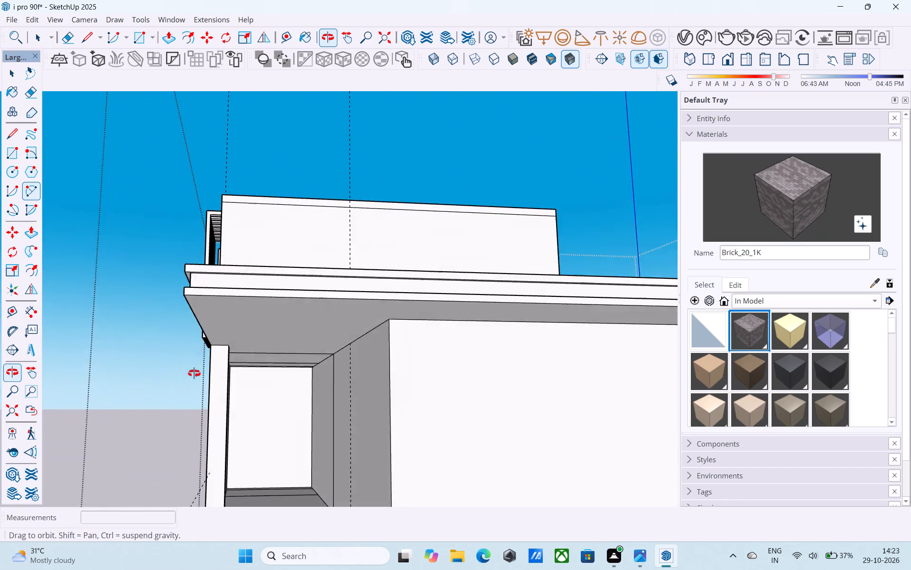
shift+middle_drag(194, 373, 270, 336)
scroll(189, 390, up, 4)
middle_drag(99, 410, 130, 427)
scroll(132, 421, up, 4)
click(146, 390)
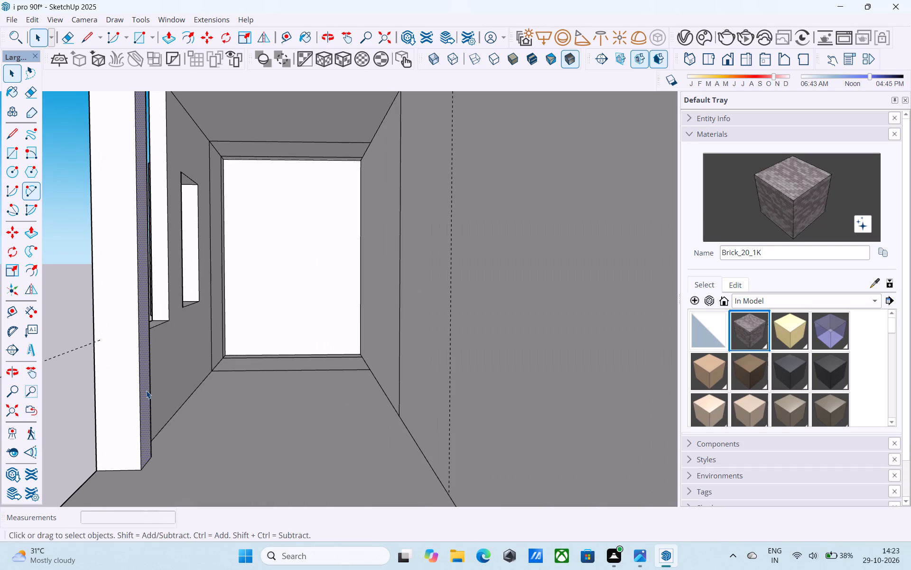
key(p)
click(151, 387)
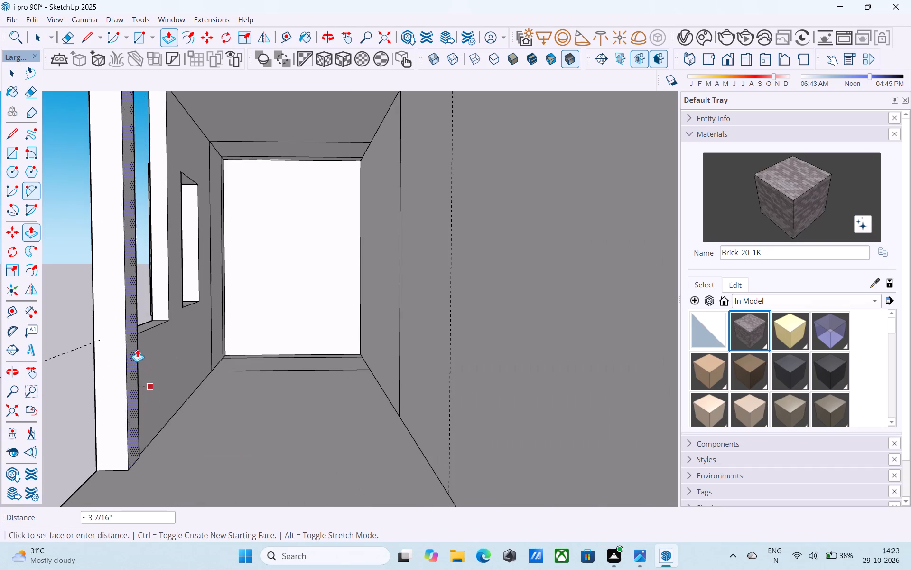
click(125, 339)
key(space)
Examine the house from low and raised angles to check the column between the balcony and upper slabs.
scroll(127, 341, down, 4)
middle_drag(129, 344, 135, 344)
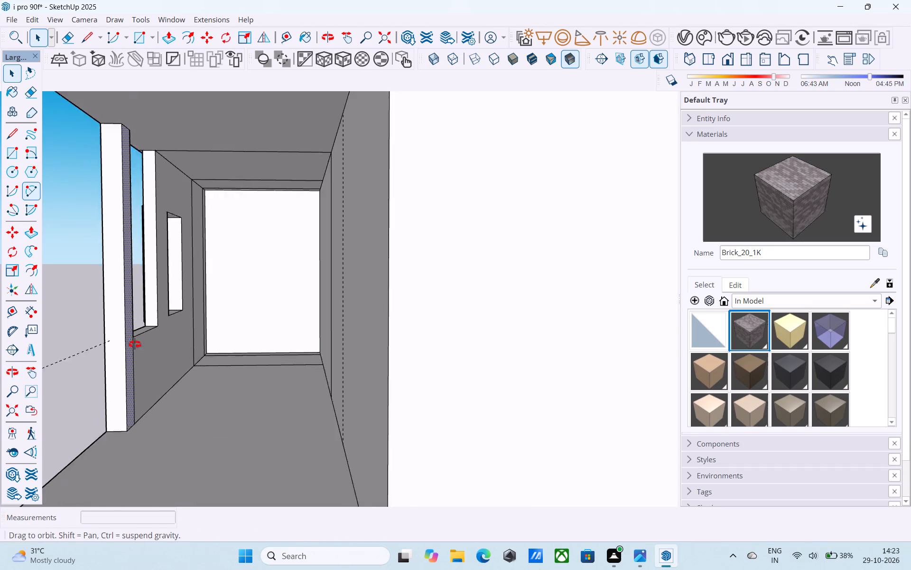
middle_drag(135, 344, 193, 339)
scroll(197, 339, down, 10)
middle_drag(198, 341, 305, 235)
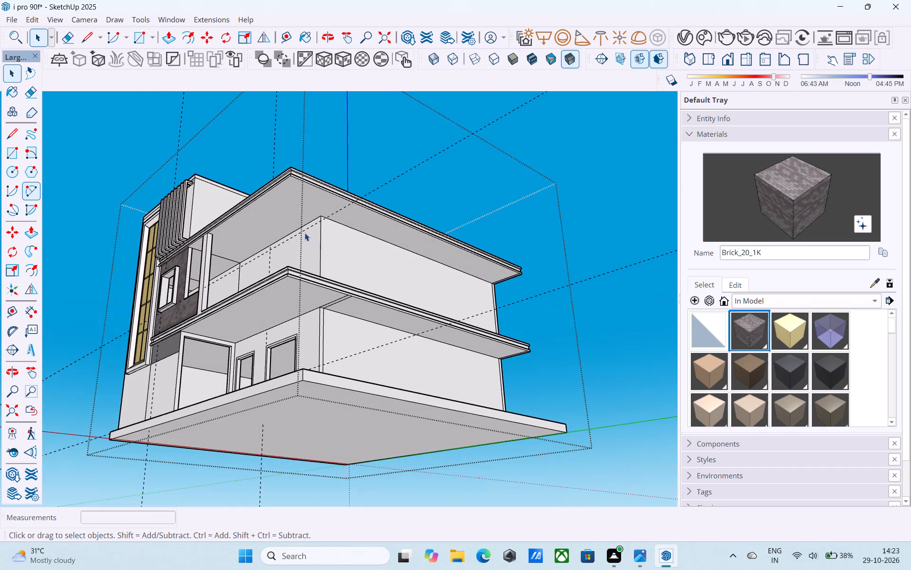
shift+middle_drag(292, 215, 271, 259)
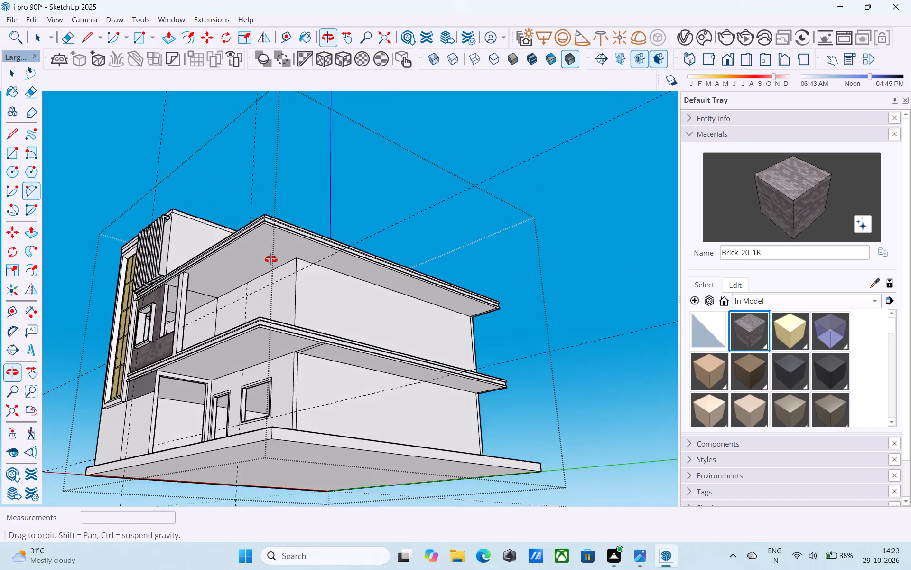
shift+middle_drag(271, 259, 323, 413)
scroll(276, 393, up, 5)
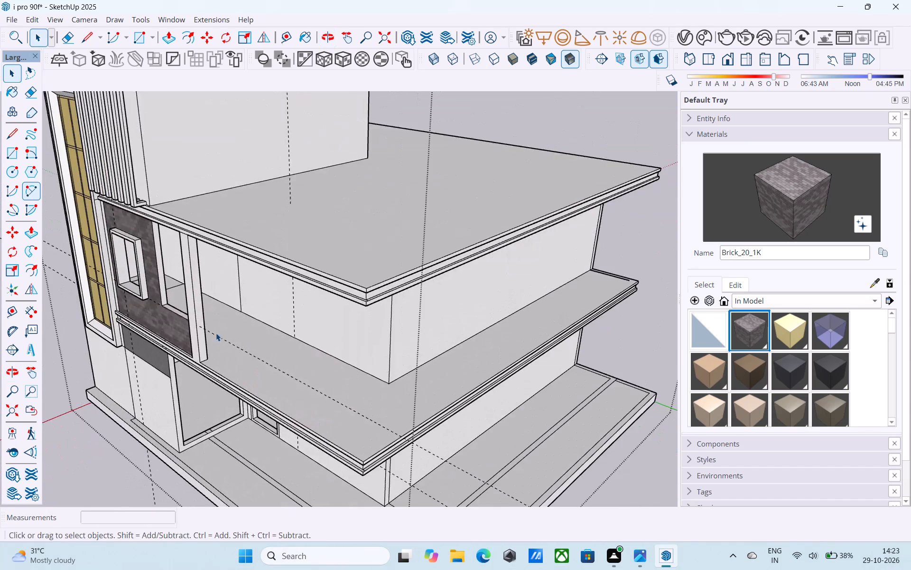
Examine the brick wall, the column and the balcony slab from the front and the side.
scroll(200, 332, up, 7)
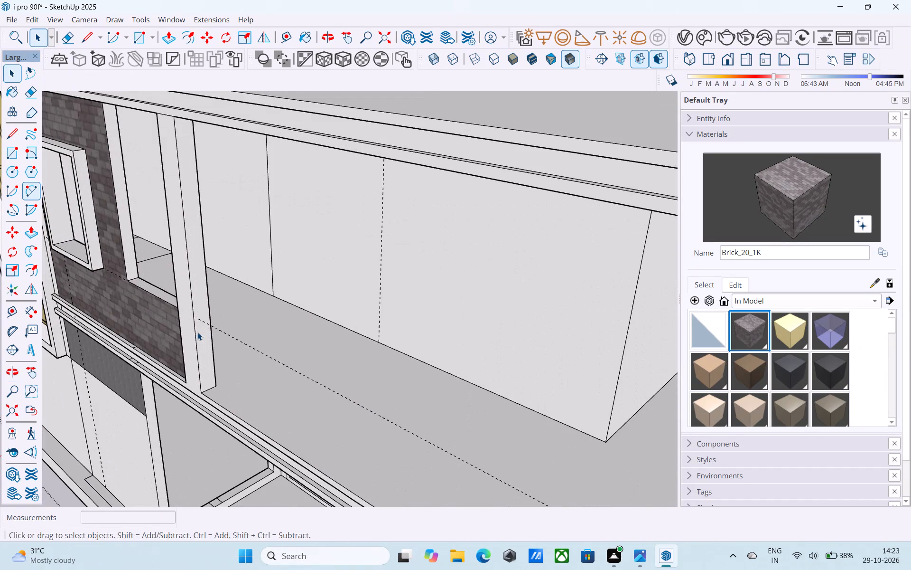
scroll(197, 332, up, 1)
middle_drag(197, 332, 283, 390)
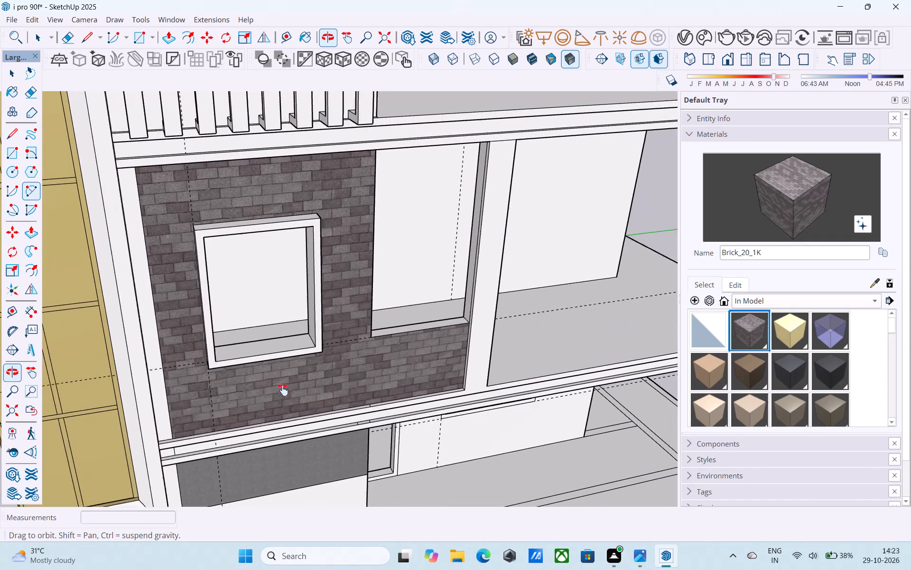
middle_drag(283, 390, 257, 405)
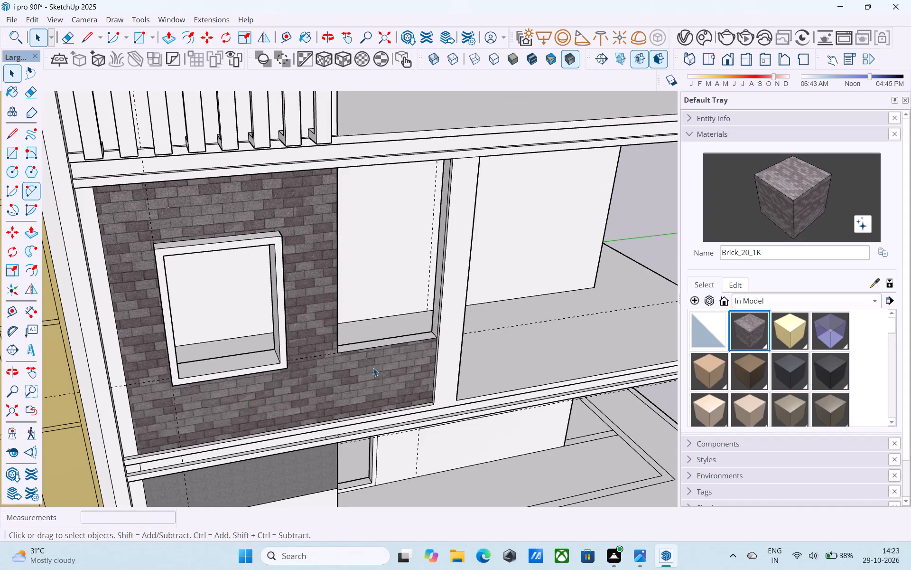
scroll(378, 359, down, 6)
middle_drag(385, 363, 131, 318)
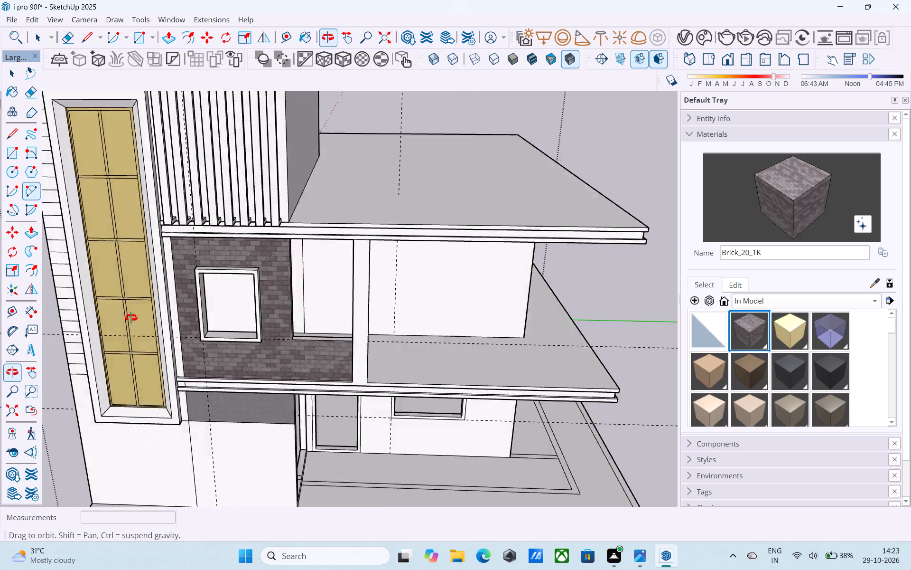
middle_drag(131, 318, 71, 308)
scroll(179, 290, up, 5)
scroll(195, 290, down, 1)
middle_click(195, 290)
shift+middle_drag(235, 325, 222, 304)
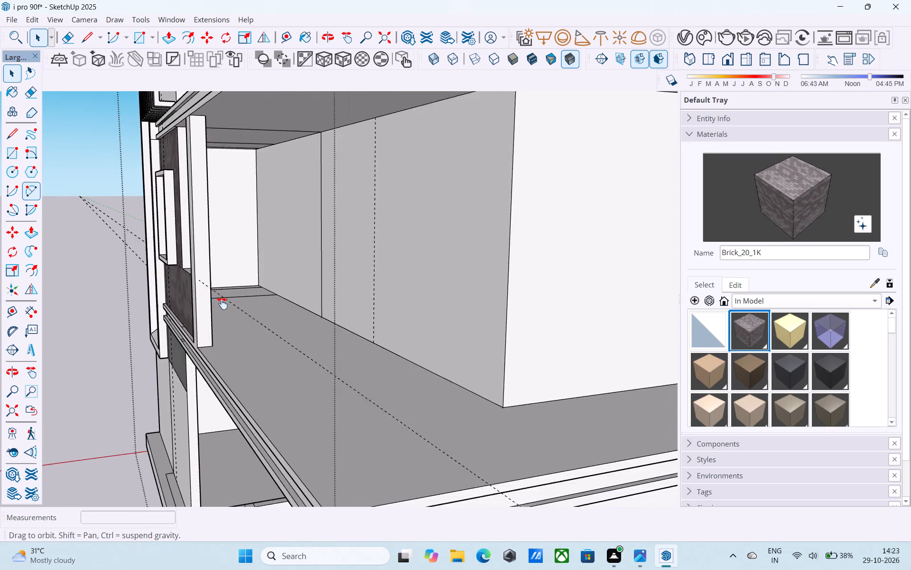
shift+middle_drag(222, 304, 196, 309)
Draw lines from the brick wall's top corner through the column and across its side face at that height.
scroll(192, 311, up, 6)
middle_drag(118, 300, 695, 276)
shift+middle_drag(275, 366, 334, 369)
key(l)
scroll(233, 384, up, 5)
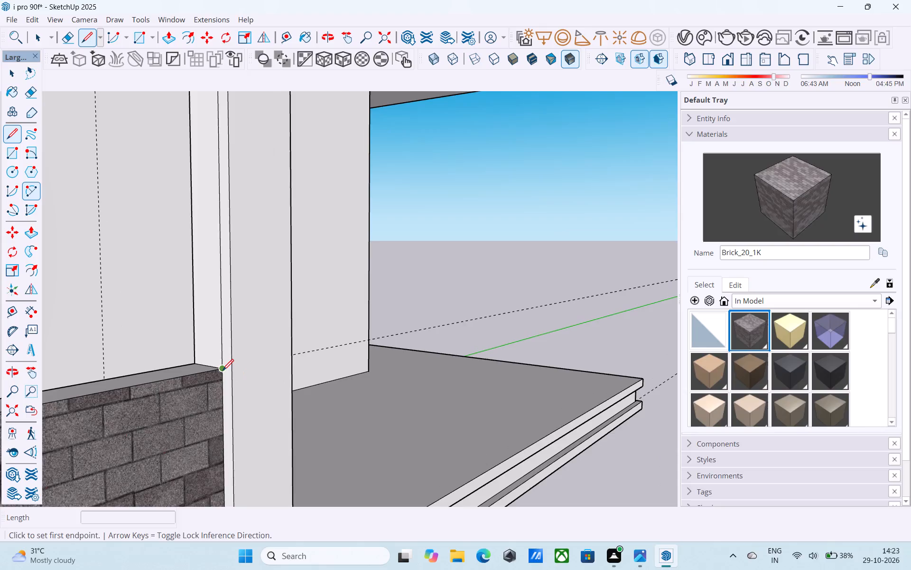
click(222, 369)
scroll(312, 343, down, 1)
middle_drag(315, 342, 21, 359)
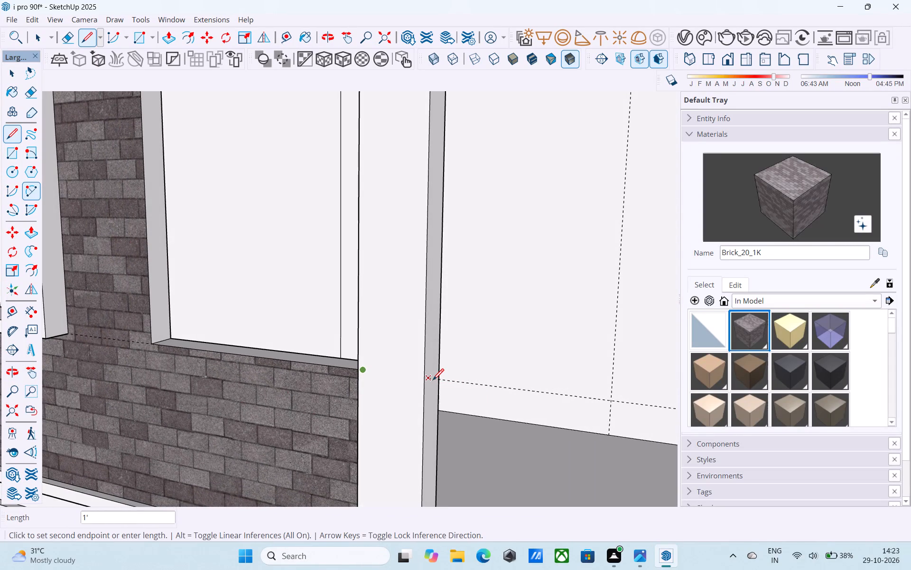
click(433, 381)
middle_drag(439, 372, 38, 396)
click(414, 398)
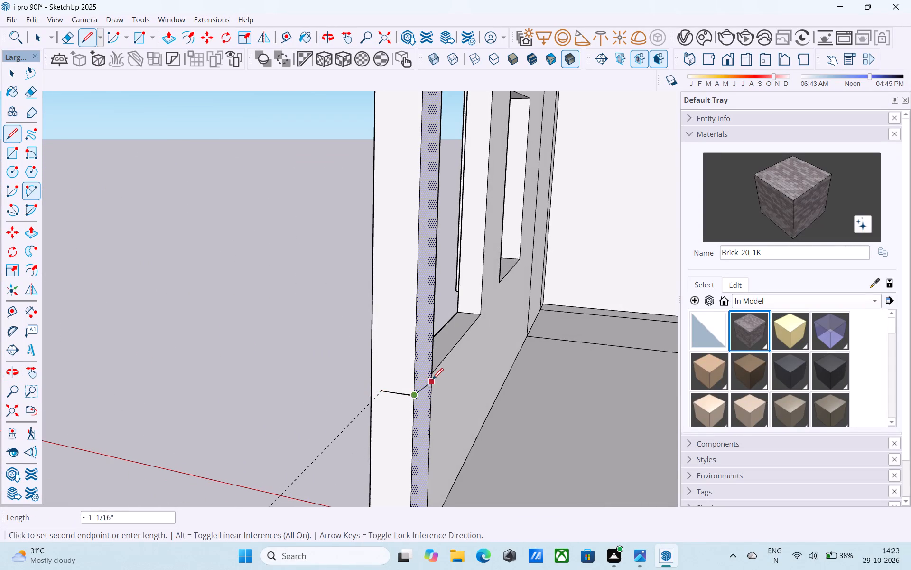
click(438, 375)
Draw a 3' vertical line from the line's outer end down to the slab, closing a rectangle on the column's side.
middle_drag(438, 375, 834, 415)
scroll(438, 375, up, 1)
shift+middle_drag(617, 360, 730, 416)
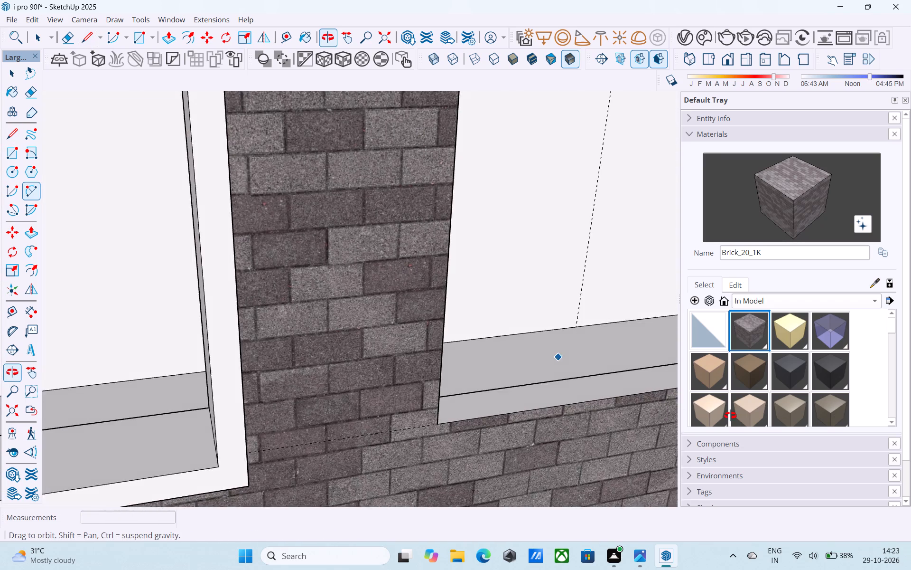
shift+middle_drag(730, 416, 168, 416)
scroll(197, 370, up, 3)
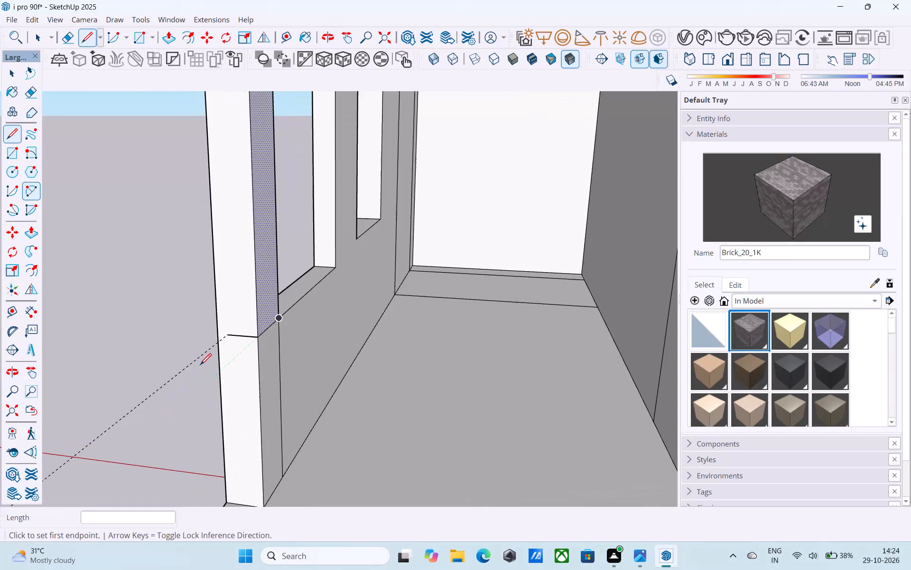
middle_drag(201, 365, 260, 365)
key(space)
key(l)
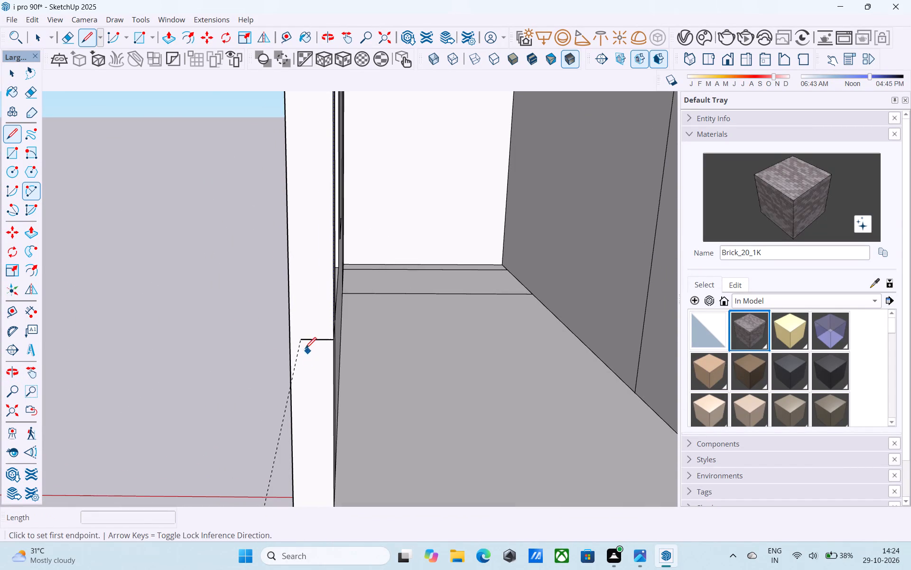
click(306, 340)
scroll(306, 340, down, 5)
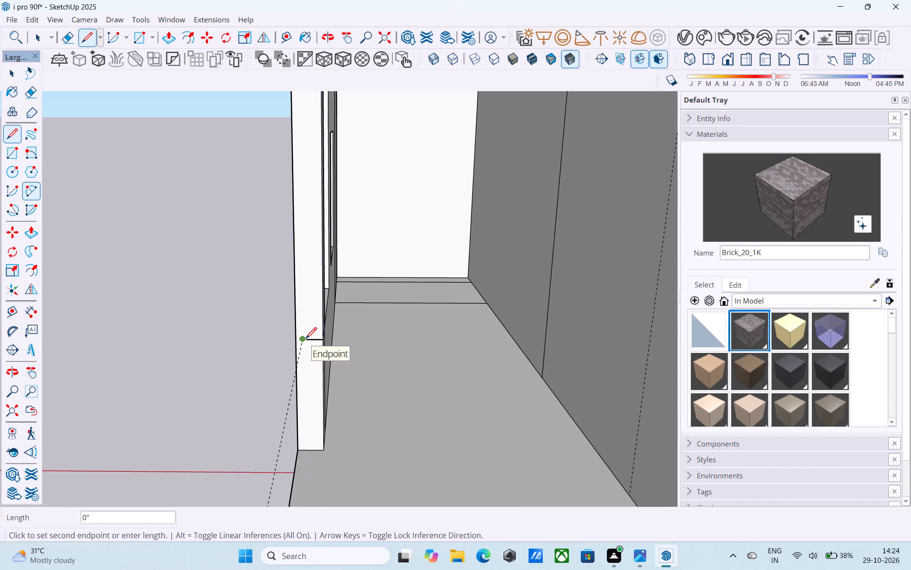
scroll(305, 338, down, 6)
scroll(297, 408, up, 8)
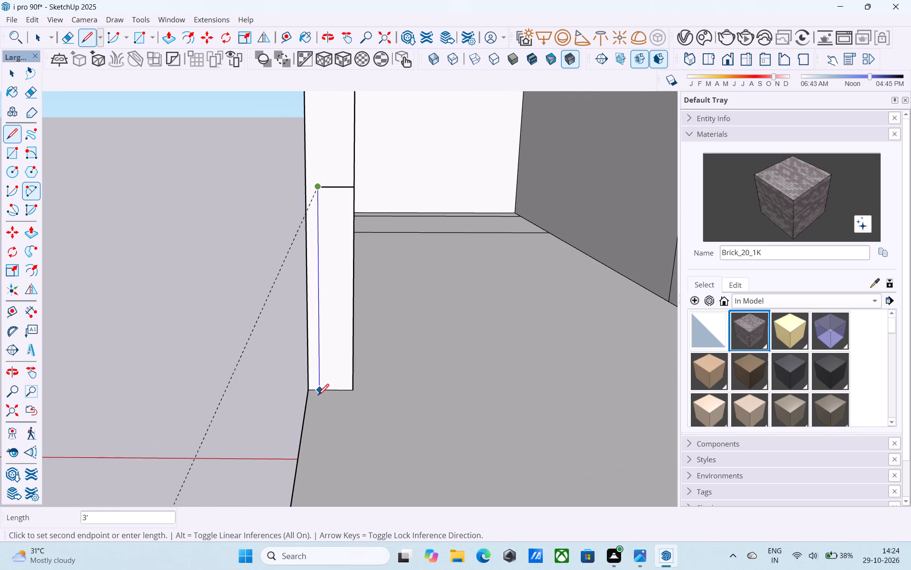
click(320, 389)
Pull the rectangle along the balcony's front edge to the slab corner, about 16' 7", to form a parapet.
key(space)
click(337, 307)
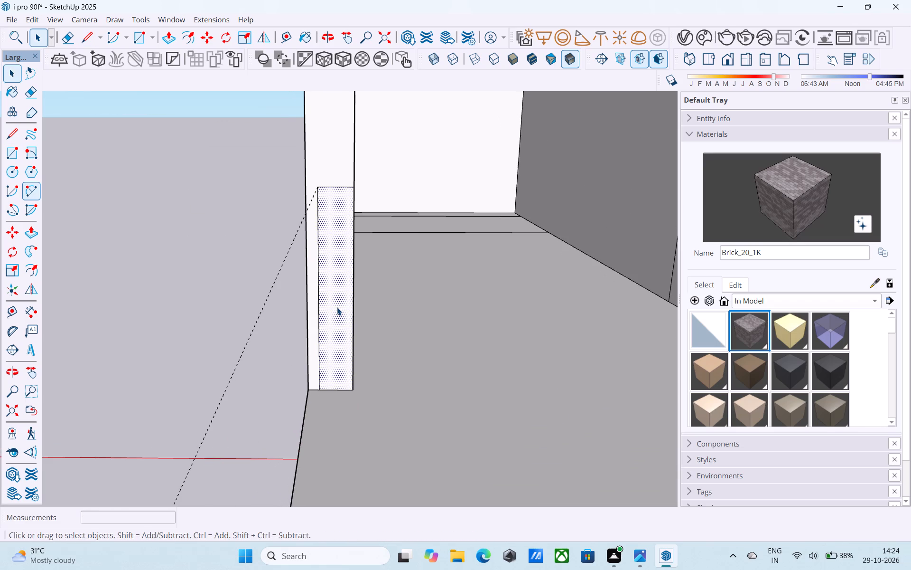
key(p)
click(337, 307)
scroll(340, 340, down, 14)
middle_drag(339, 341, 353, 305)
scroll(355, 303, down, 4)
middle_drag(363, 319, 402, 366)
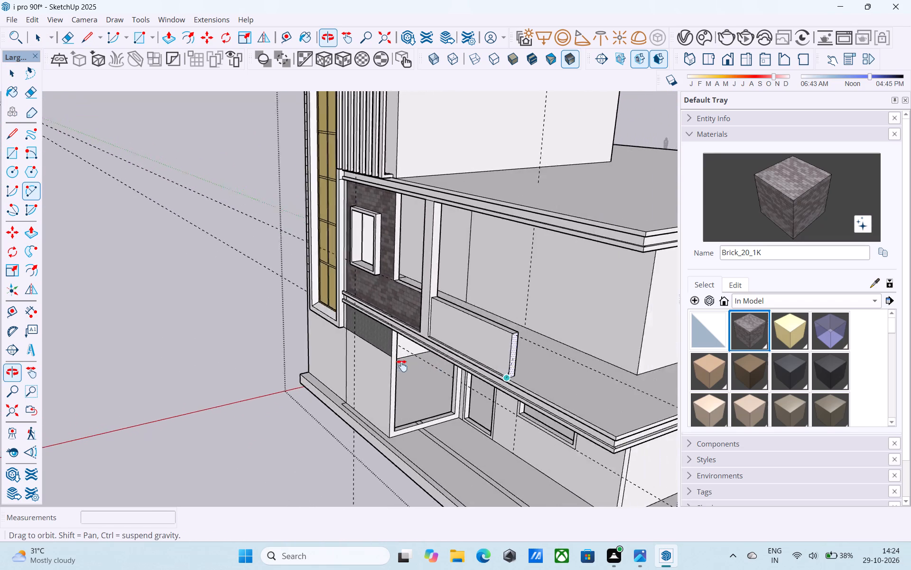
middle_drag(402, 366, 423, 373)
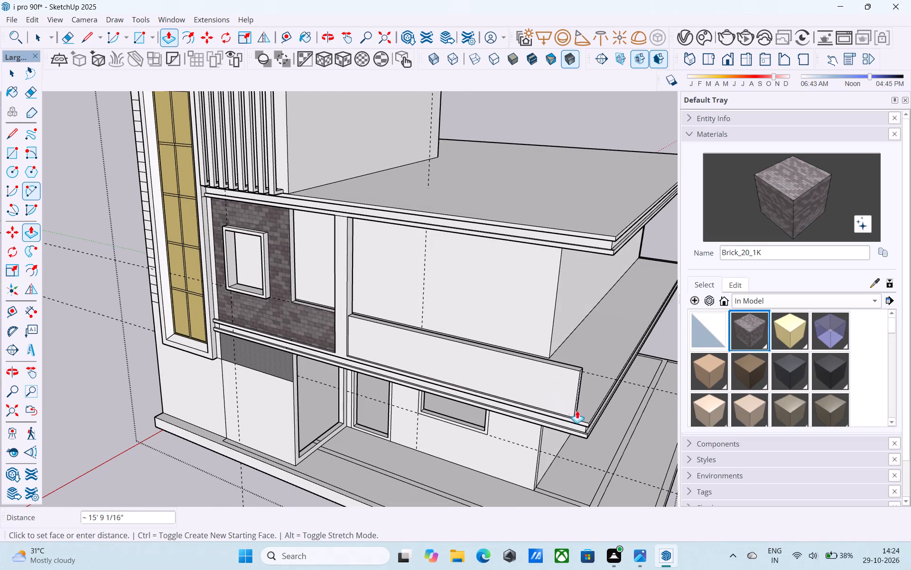
scroll(585, 422, up, 9)
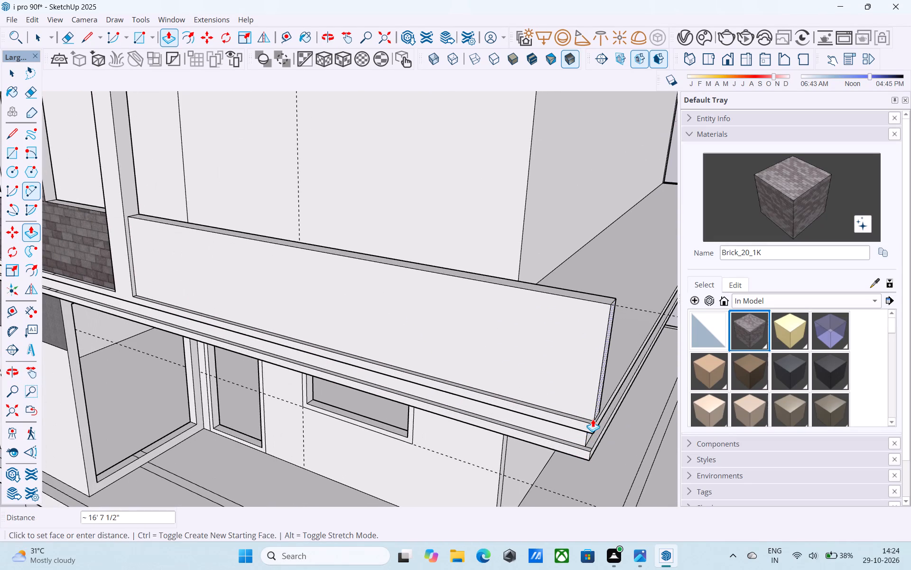
click(597, 419)
Copy the vertical edge at the parapet's outer corner 3' back along its front face.
middle_drag(596, 419, 512, 480)
scroll(596, 419, up, 1)
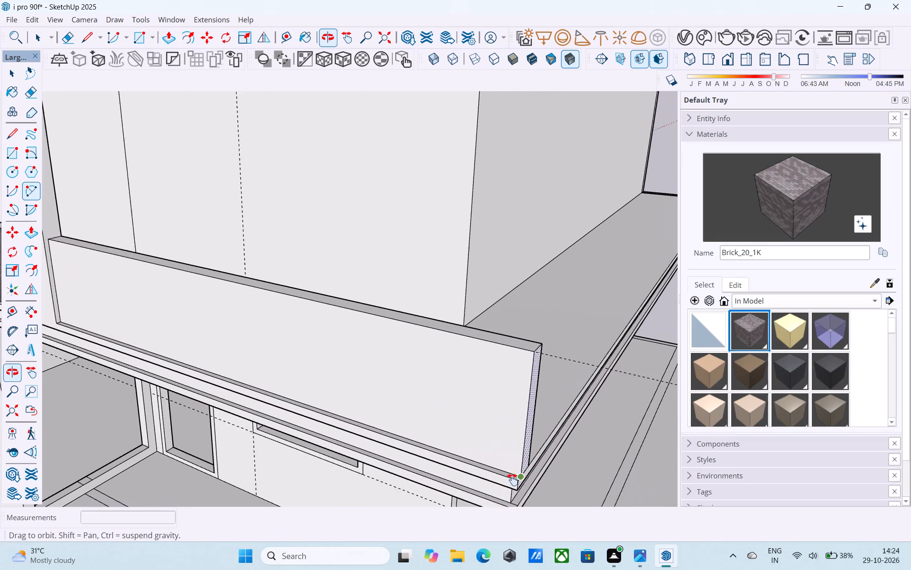
middle_drag(512, 480, 498, 492)
shift+middle_drag(479, 461, 490, 484)
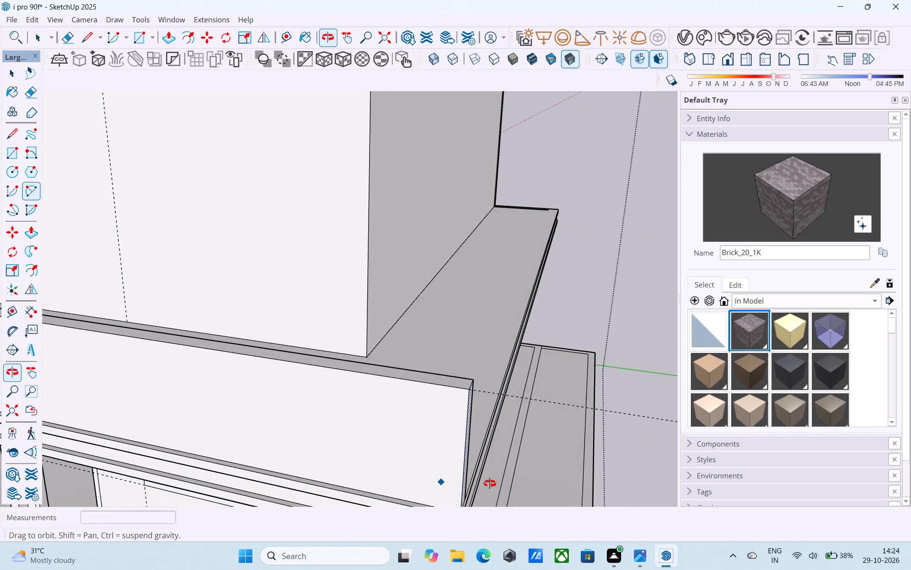
shift+middle_drag(490, 484, 491, 483)
key(space)
click(465, 441)
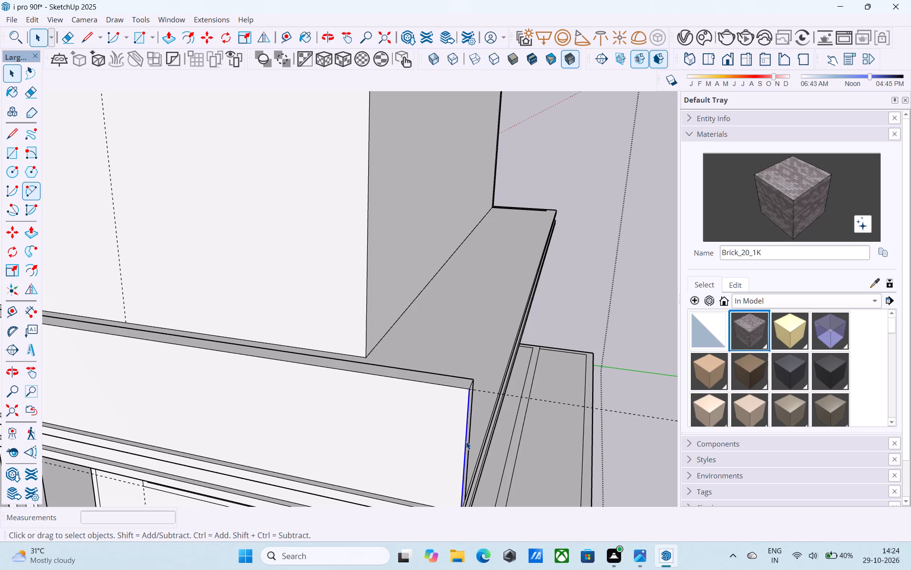
key(m)
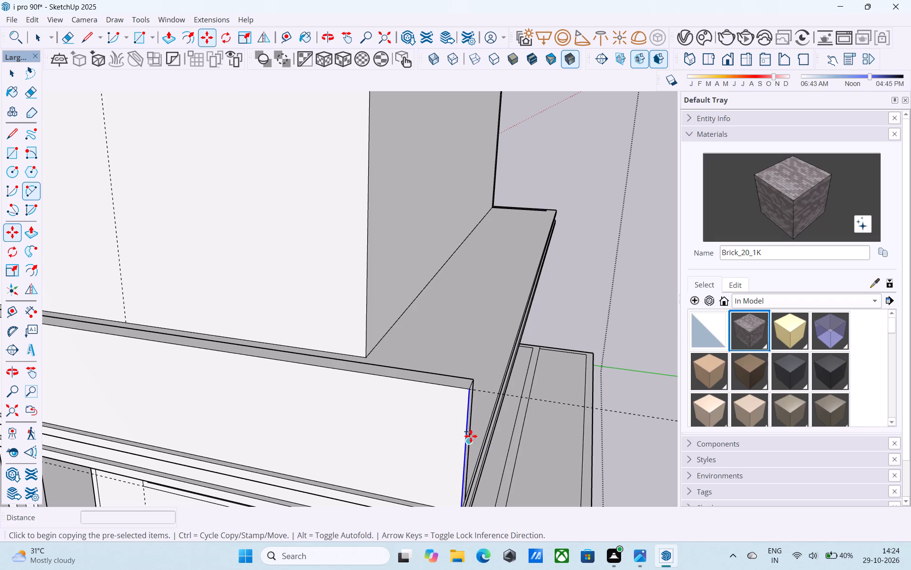
click(468, 391)
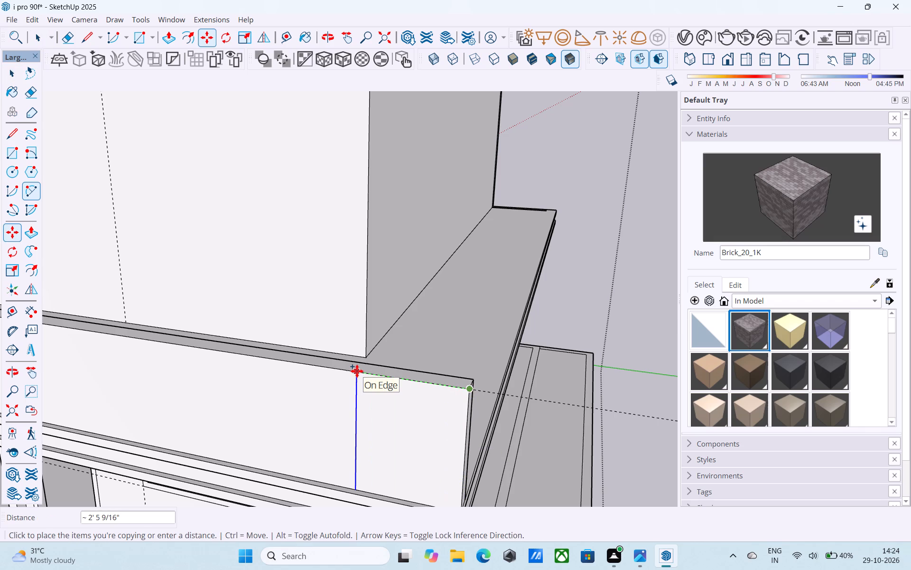
text(2')
key(Return)
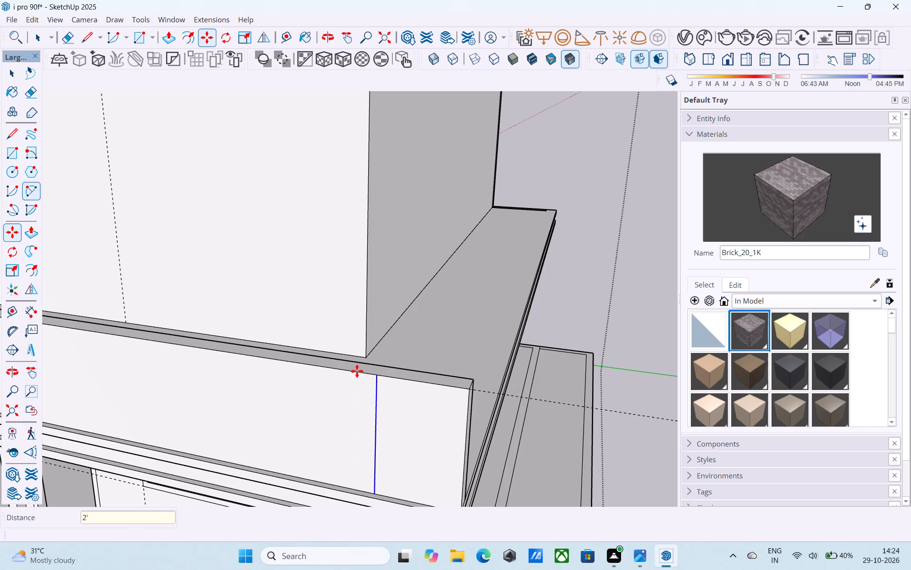
text(4')
key(Return)
text(3')
key(Return)
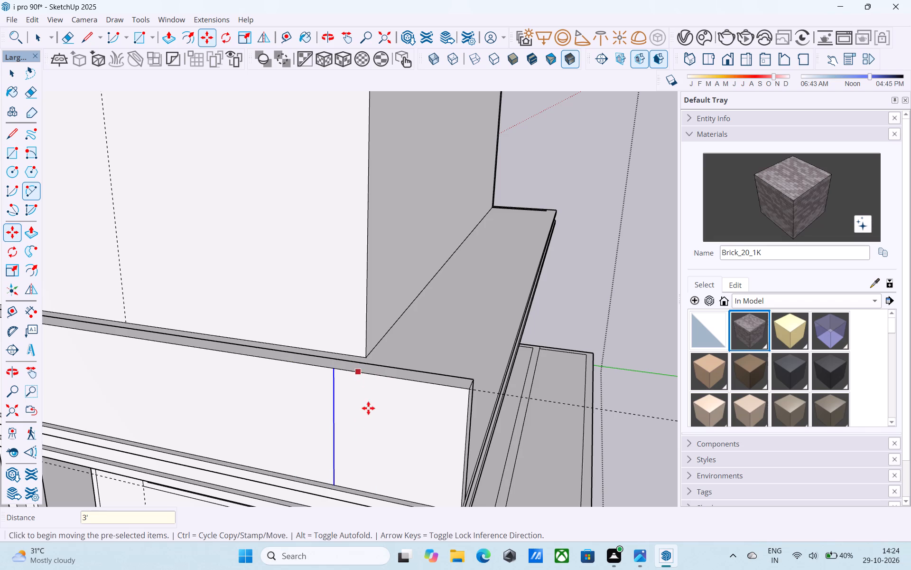
Copy the vertical edge at the parapet's inner end 6" along its inner face.
scroll(378, 450, down, 6)
middle_drag(377, 450, 371, 445)
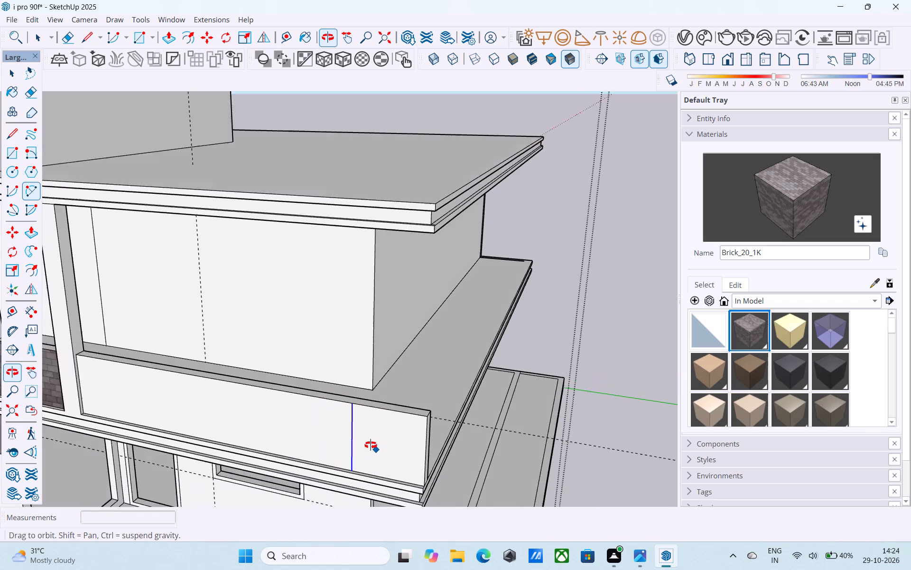
middle_drag(371, 445, 103, 417)
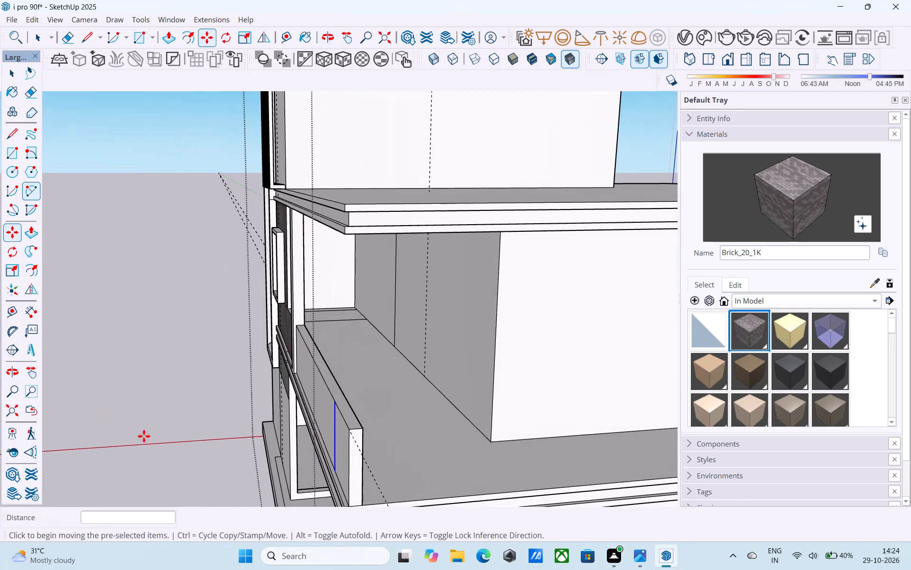
middle_drag(288, 435, 173, 409)
scroll(173, 409, down, 4)
middle_drag(173, 409, 451, 459)
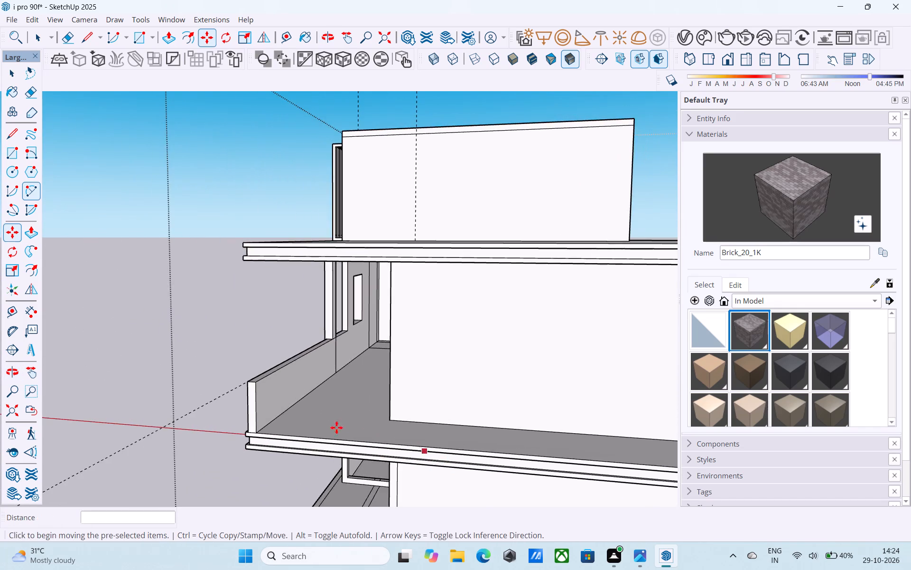
scroll(275, 403, up, 8)
key(space)
click(240, 398)
key(m)
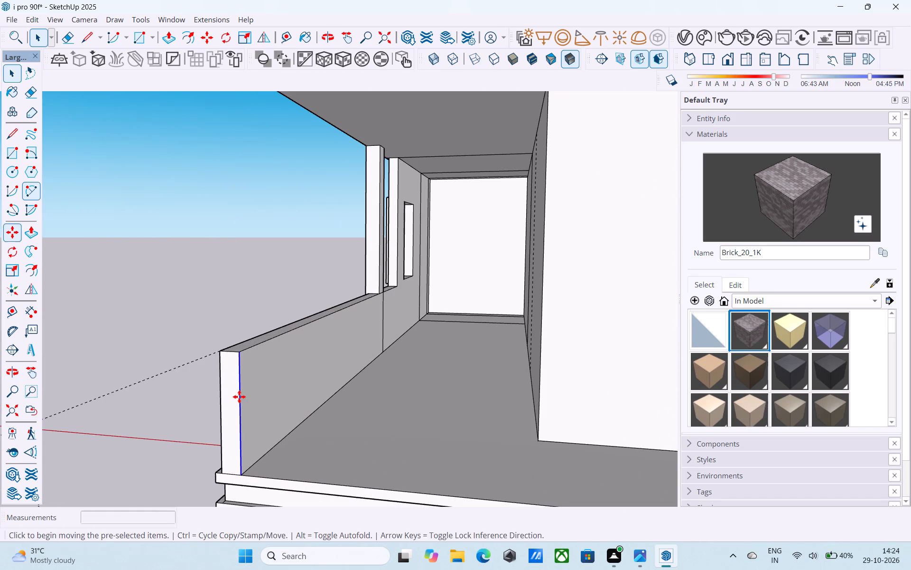
middle_drag(250, 357, 244, 409)
scroll(235, 367, up, 5)
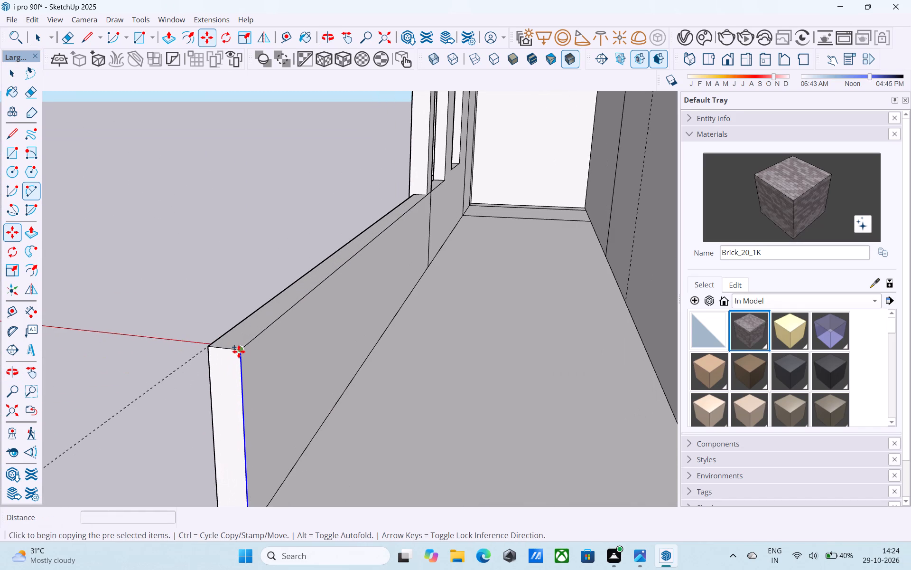
click(239, 351)
text(6")
key(Return)
Pull the 6" strip at the parapet's inner end out 3' along the slab's side edge to form a corner return.
key(space)
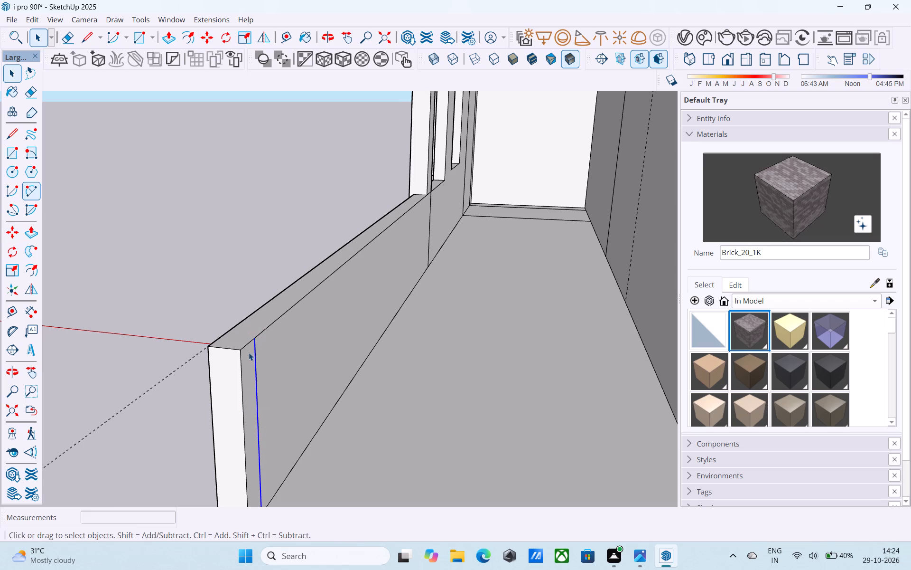
click(249, 352)
key(p)
click(249, 352)
scroll(249, 352, down, 4)
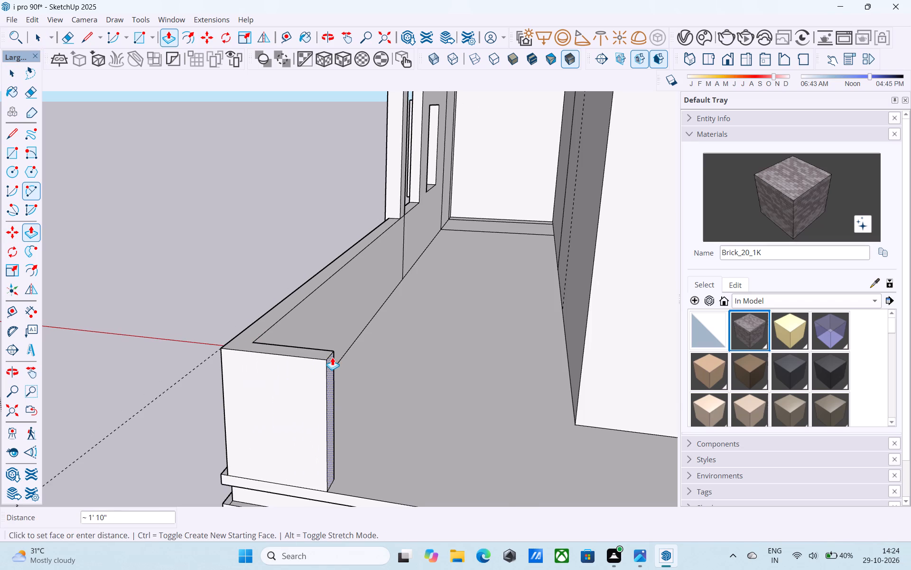
scroll(357, 364, down, 1)
middle_drag(375, 367, 405, 366)
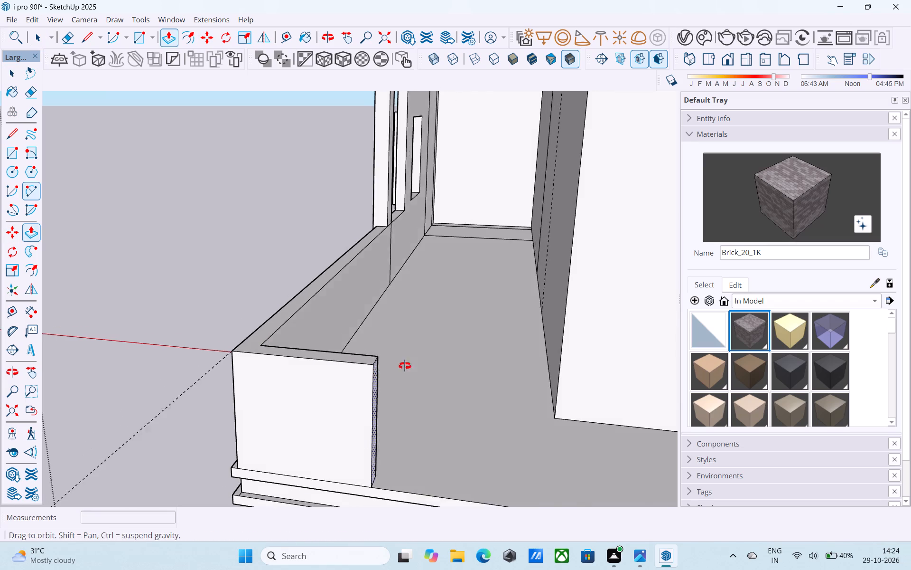
middle_drag(405, 366, 517, 364)
text(3')
key(Return)
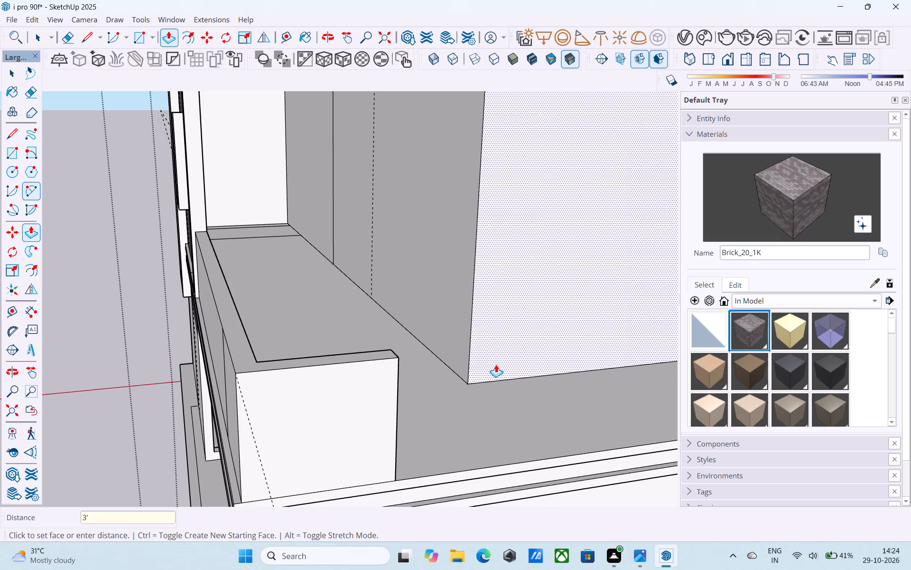
scroll(496, 364, down, 6)
middle_drag(434, 410, 637, 401)
key(space)
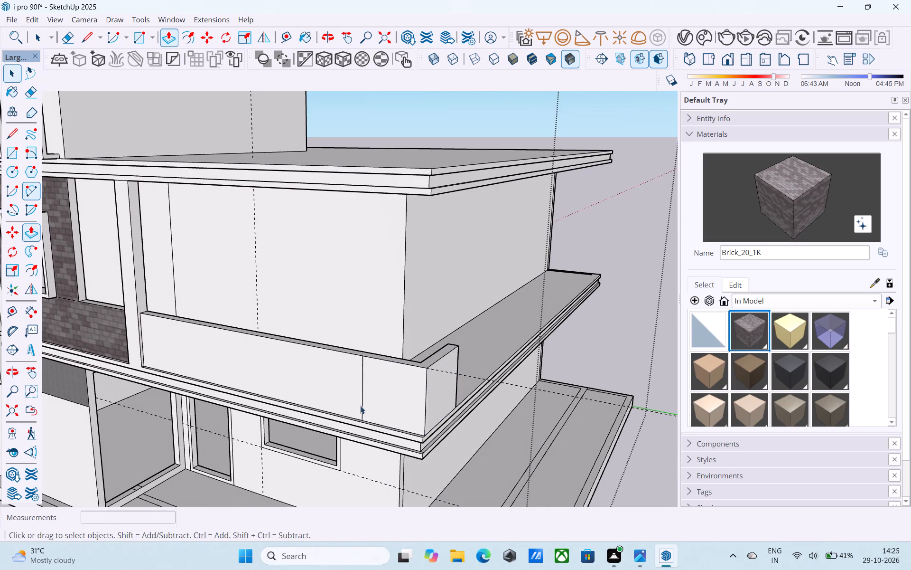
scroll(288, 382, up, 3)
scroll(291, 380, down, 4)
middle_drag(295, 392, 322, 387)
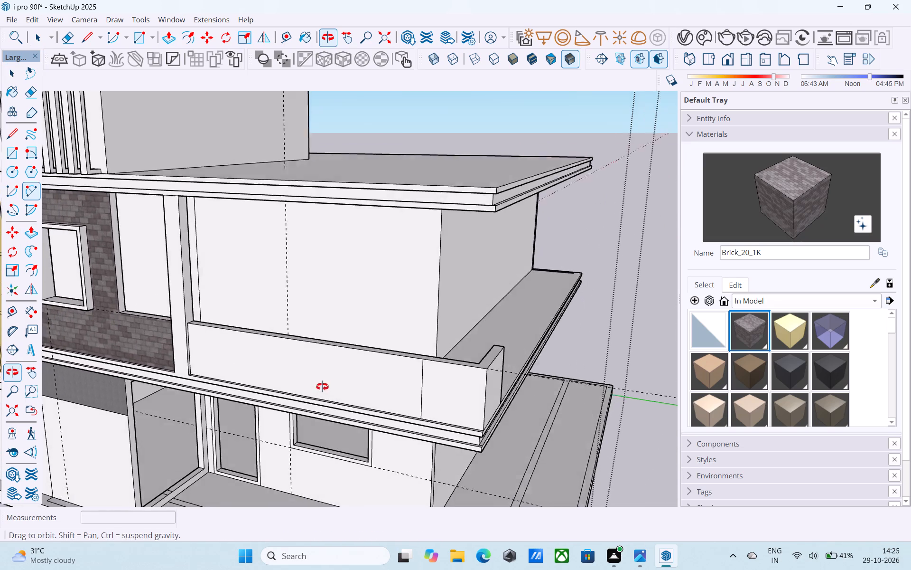
Examine the balcony parapet, its corner return and the roof slab above from several angles.
middle_drag(322, 387, 323, 386)
middle_drag(355, 418, 360, 397)
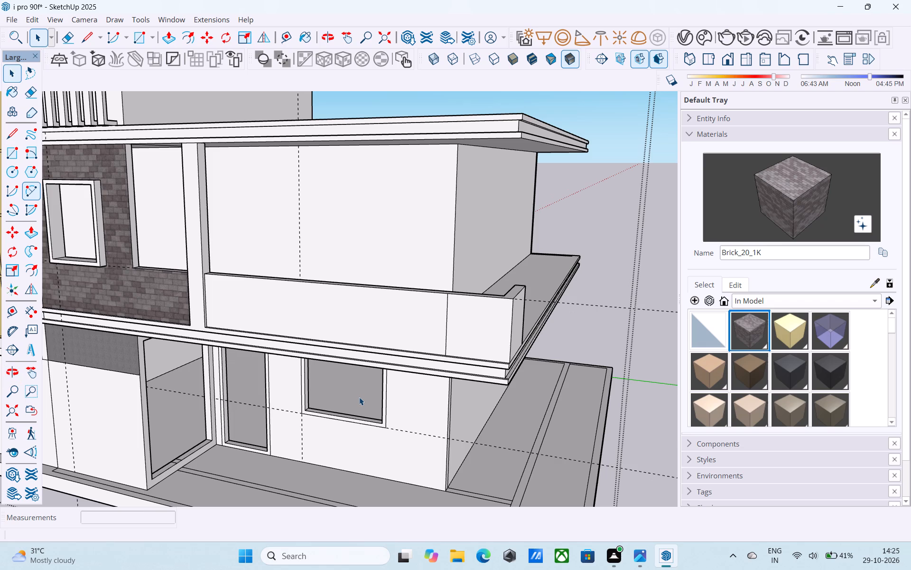
middle_drag(347, 383, 359, 382)
scroll(354, 337, up, 5)
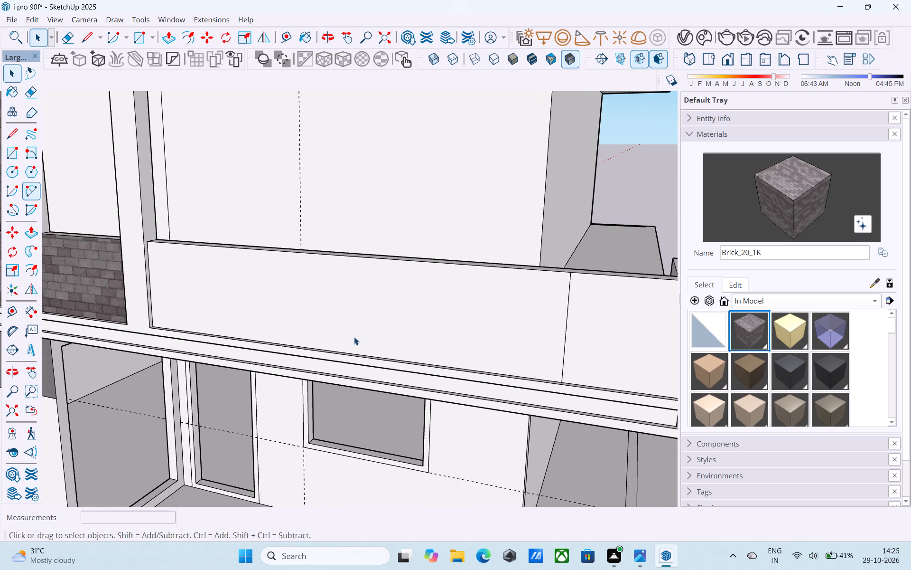
click(354, 336)
middle_drag(410, 336, 378, 354)
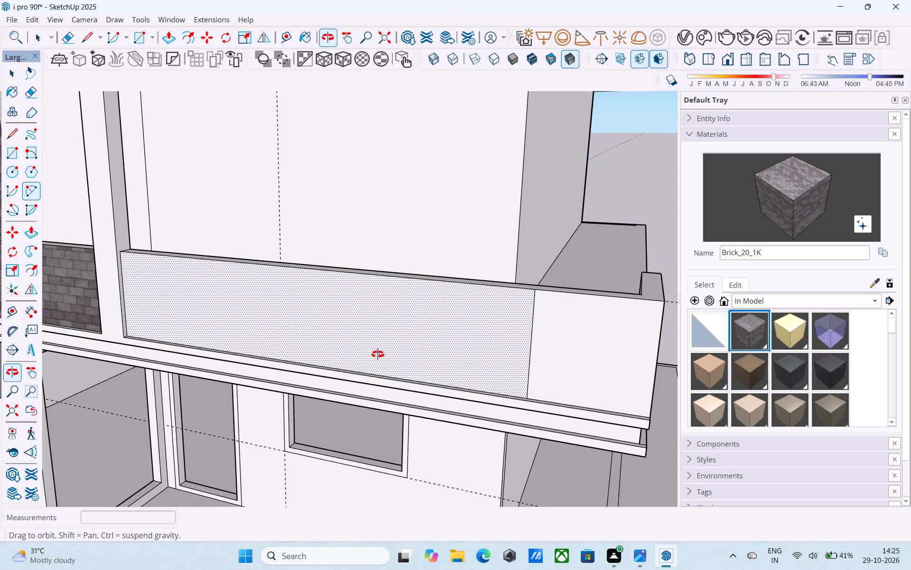
middle_drag(378, 354, 378, 354)
shift+middle_drag(384, 361, 372, 407)
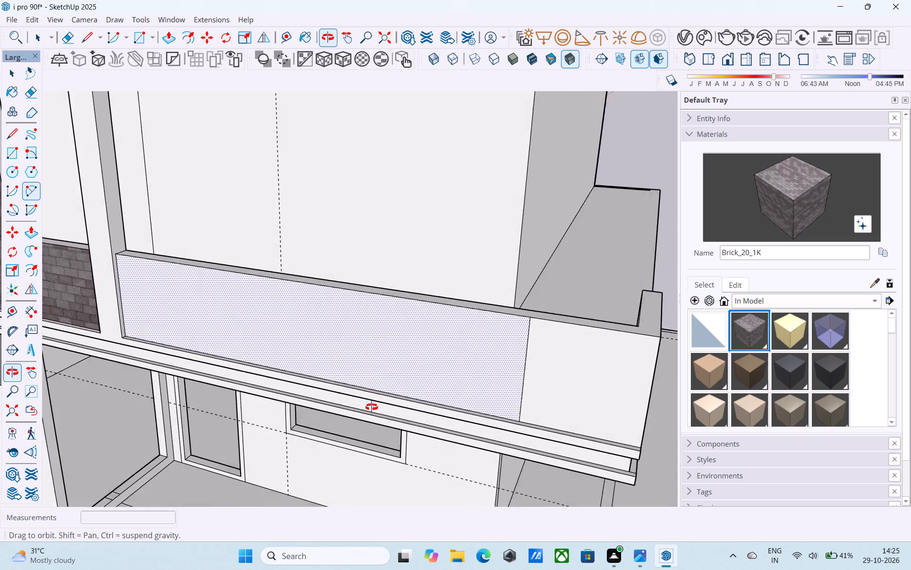
shift+middle_drag(372, 407, 384, 423)
shift+middle_drag(459, 403, 448, 408)
scroll(450, 408, down, 3)
shift+middle_drag(464, 411, 476, 441)
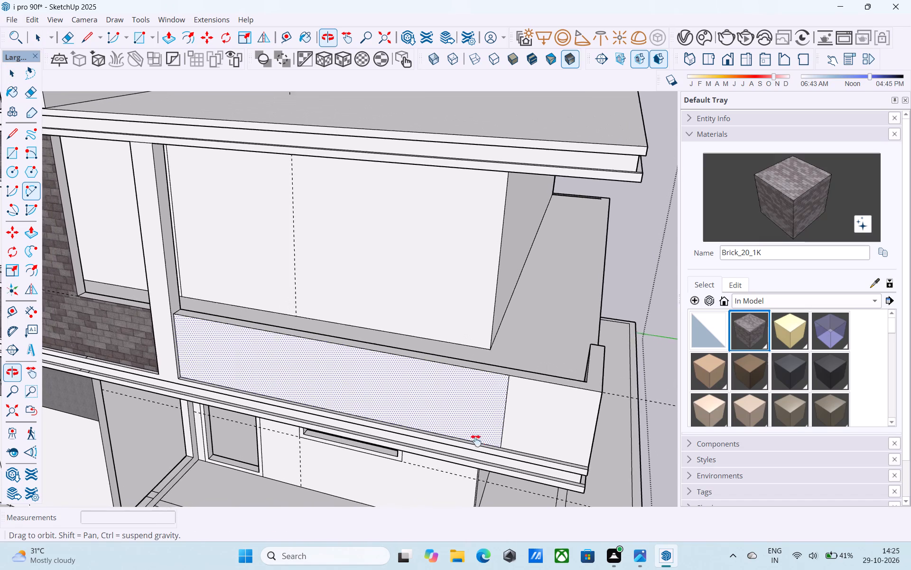
shift+middle_drag(476, 441, 482, 449)
scroll(538, 397, down, 5)
middle_drag(520, 407, 512, 253)
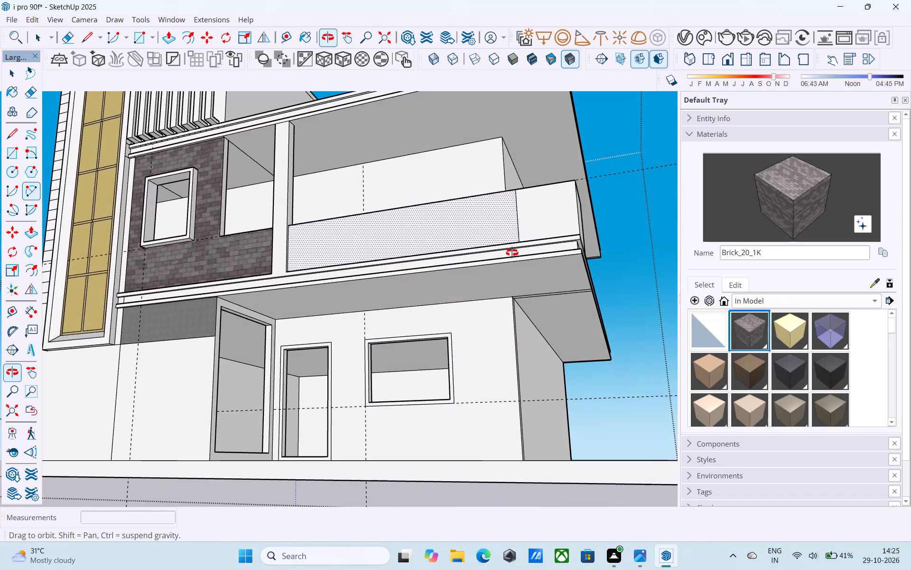
middle_drag(512, 253, 501, 323)
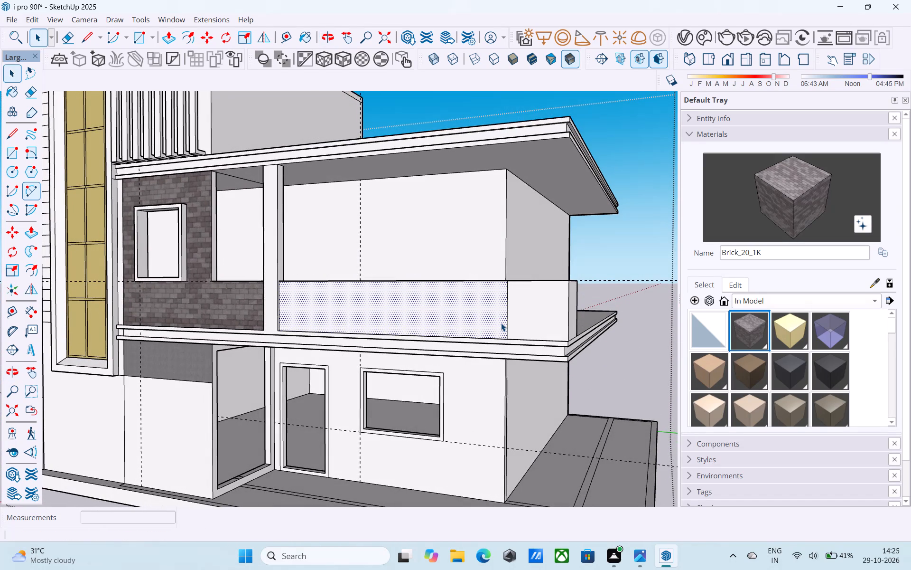
middle_drag(497, 319, 490, 306)
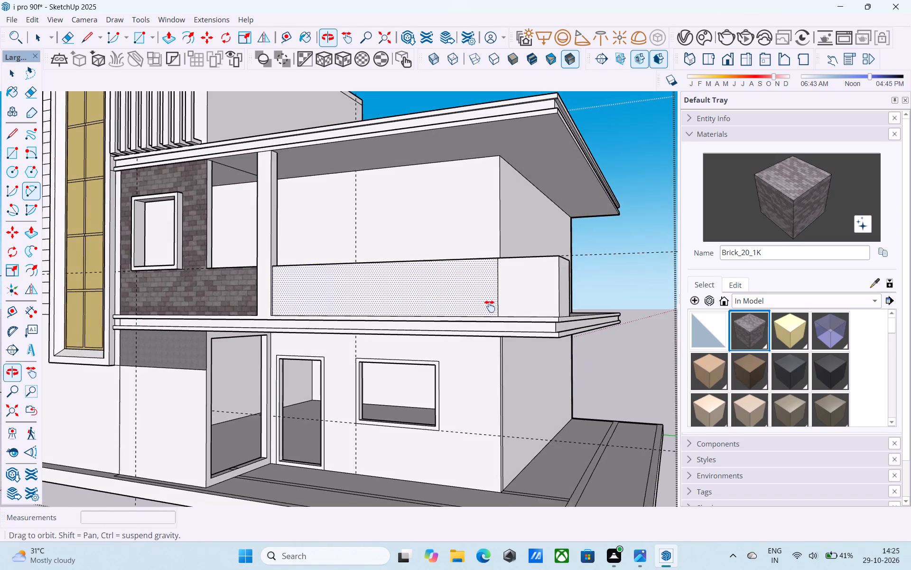
middle_drag(490, 306, 487, 303)
shift+middle_drag(500, 270, 478, 292)
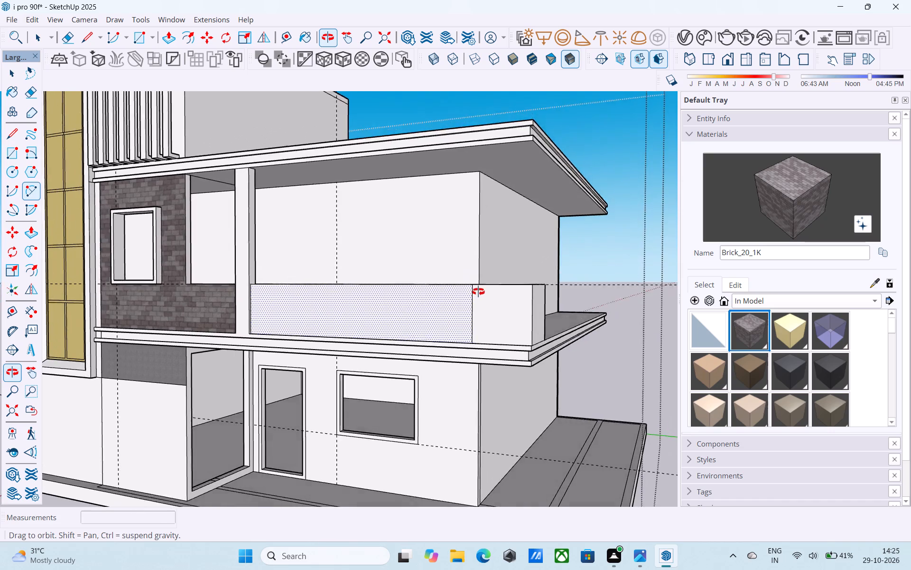
shift+middle_drag(478, 292, 483, 318)
shift+middle_drag(317, 321, 371, 344)
scroll(358, 336, up, 1)
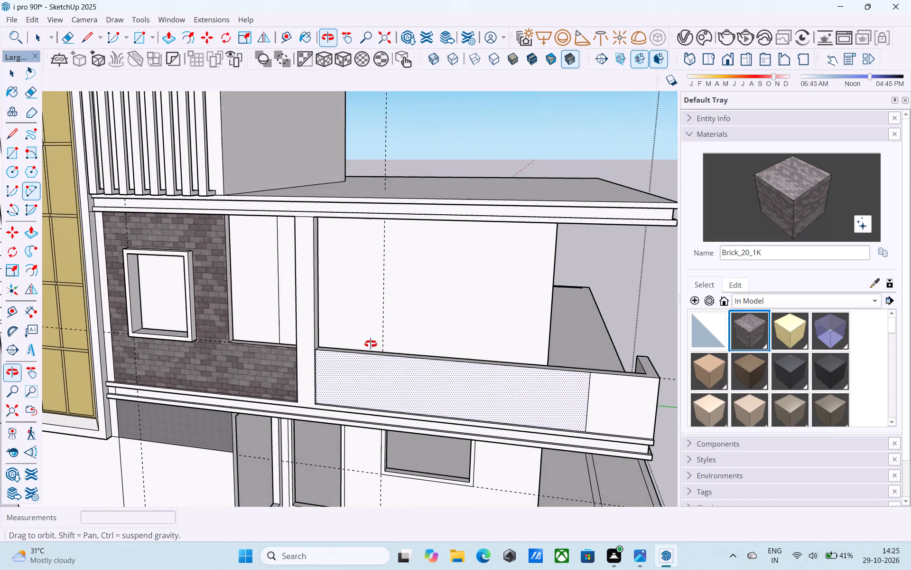
shift+middle_drag(371, 344, 380, 350)
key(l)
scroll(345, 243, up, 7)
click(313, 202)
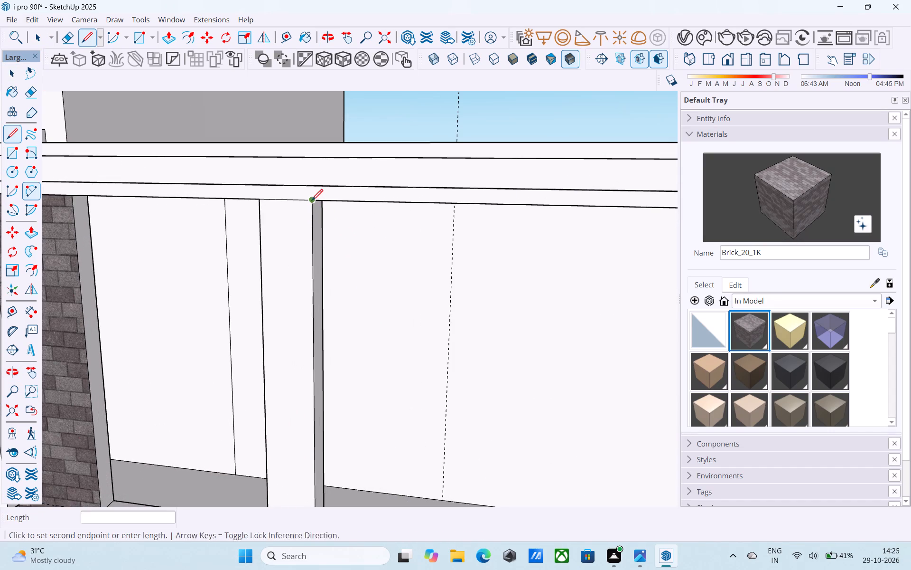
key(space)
Copy the vertical line on the parapet's front face 1' toward the outer corner.
scroll(196, 199, down, 13)
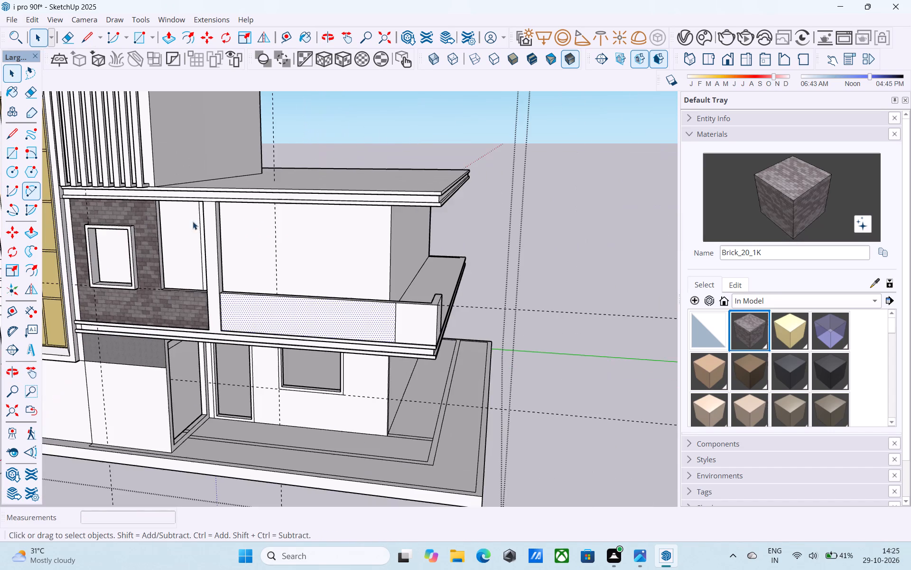
scroll(397, 327, up, 9)
click(391, 332)
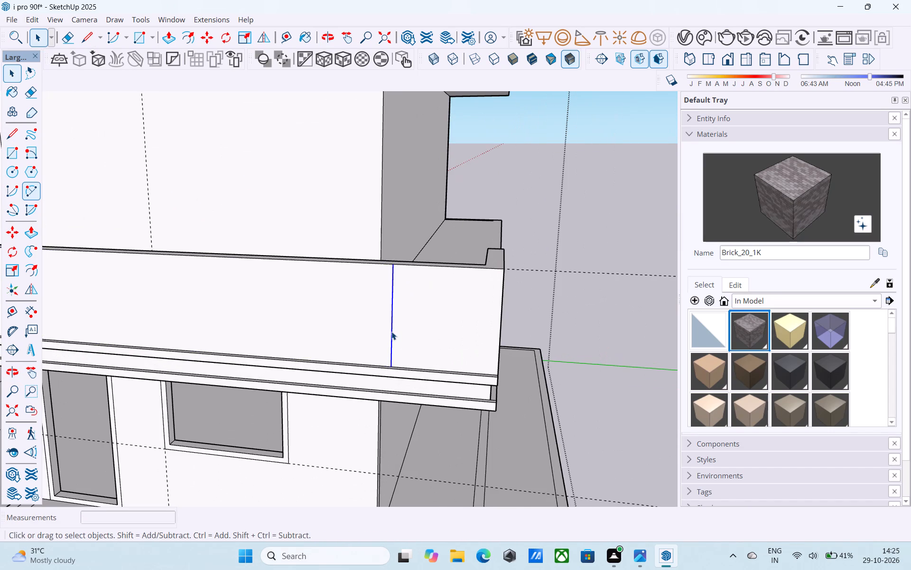
key(m)
scroll(386, 270, up, 5)
click(397, 261)
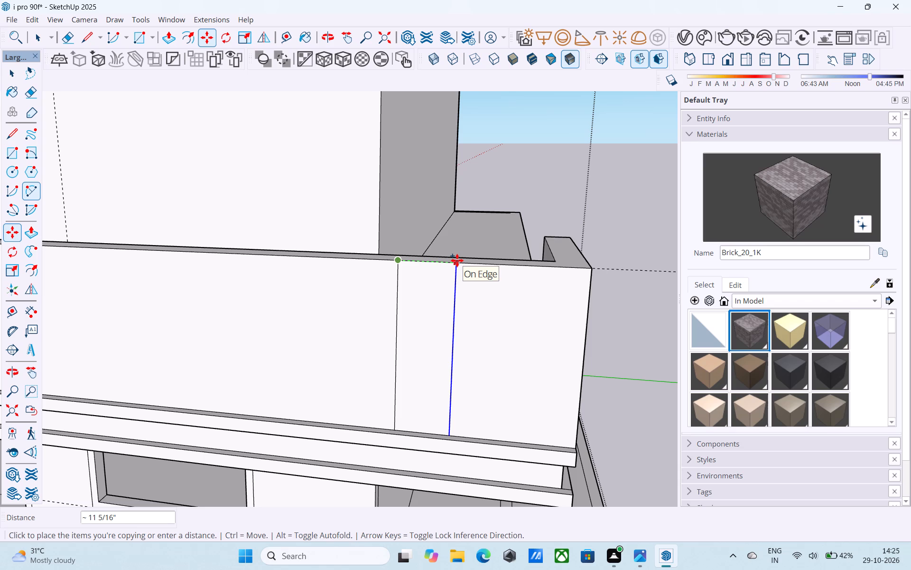
text(1')
key(Return)
key(space)
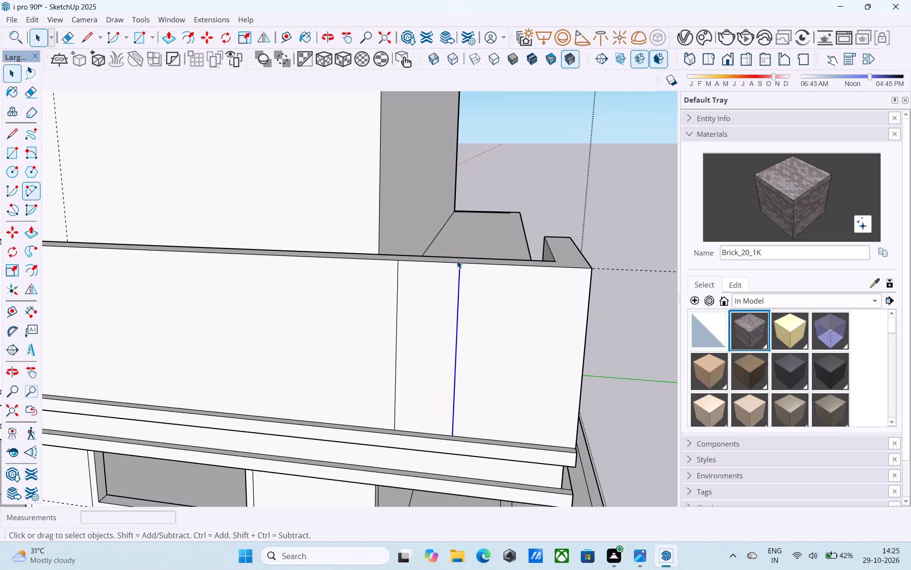
Draw two 6" lines across the parapet's top from the upper ends of the two vertical lines.
key(l)
scroll(457, 260, up, 5)
click(462, 266)
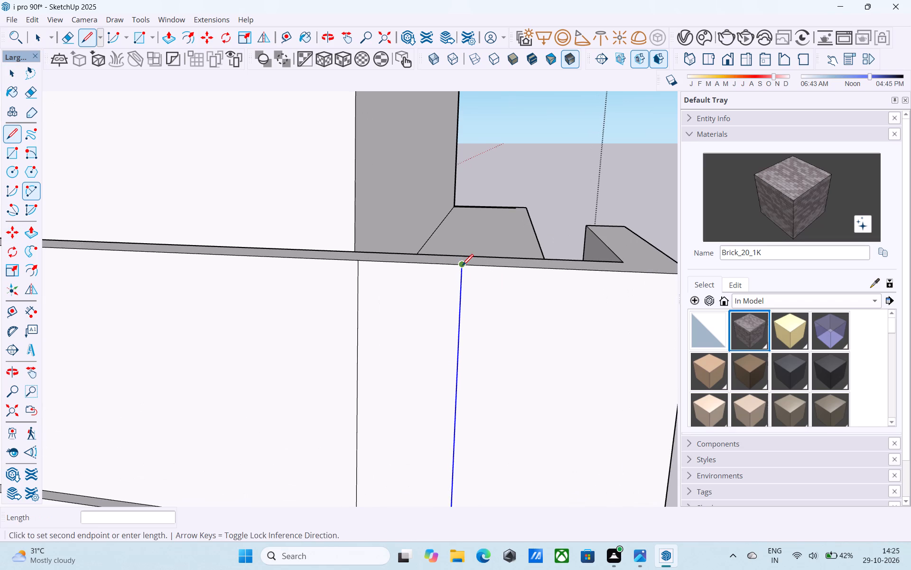
scroll(462, 266, up, 4)
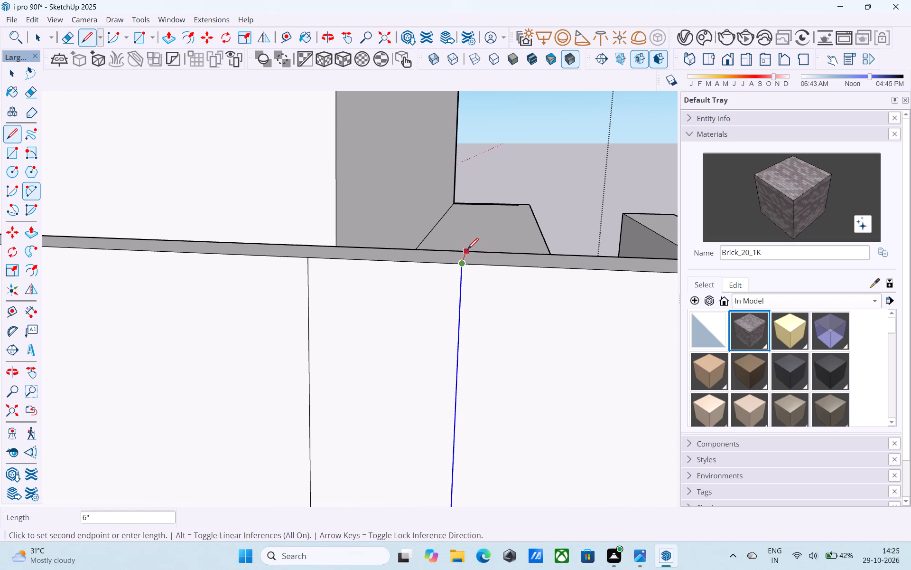
click(467, 250)
click(305, 256)
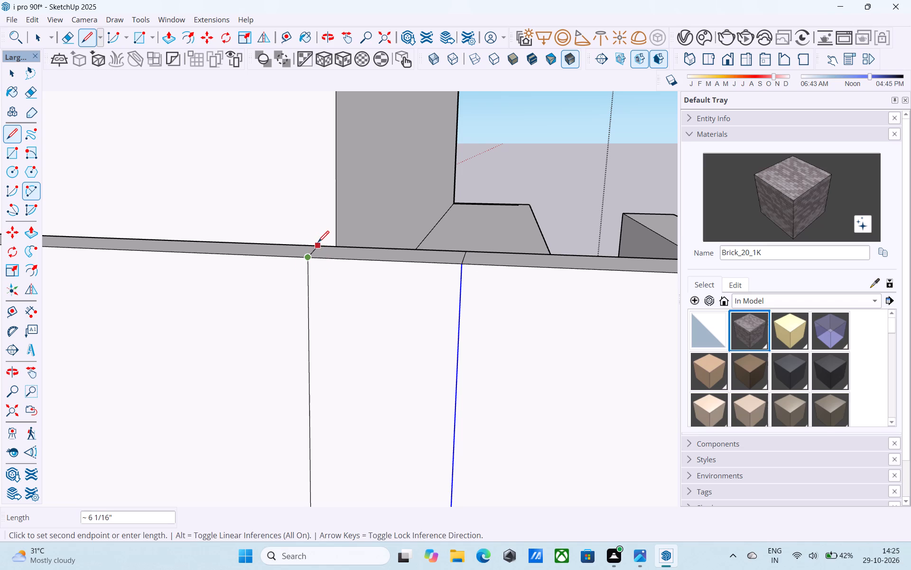
scroll(321, 245, up, 3)
click(330, 251)
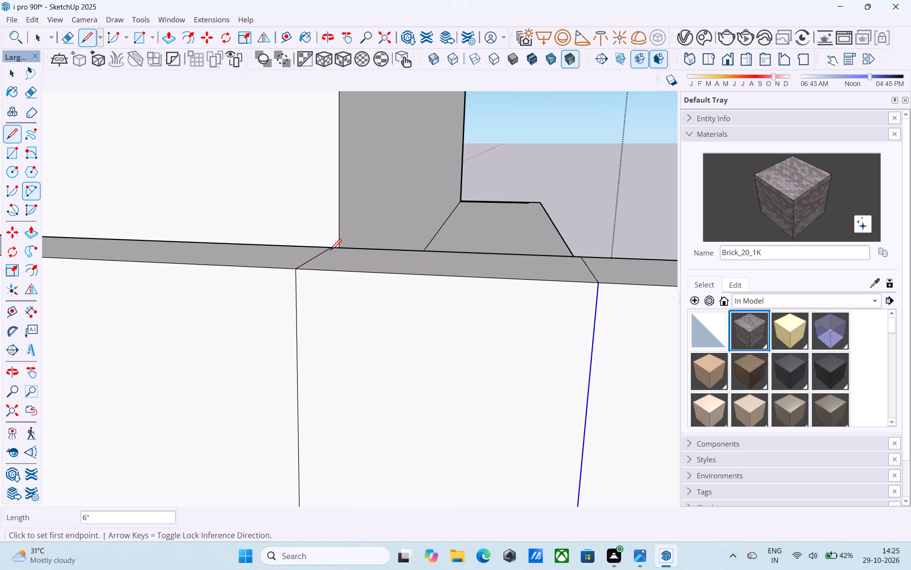
key(space)
Pull the small rectangle on the parapet's top up 7' to the roof slab's underside to form a corner column.
scroll(330, 251, down, 5)
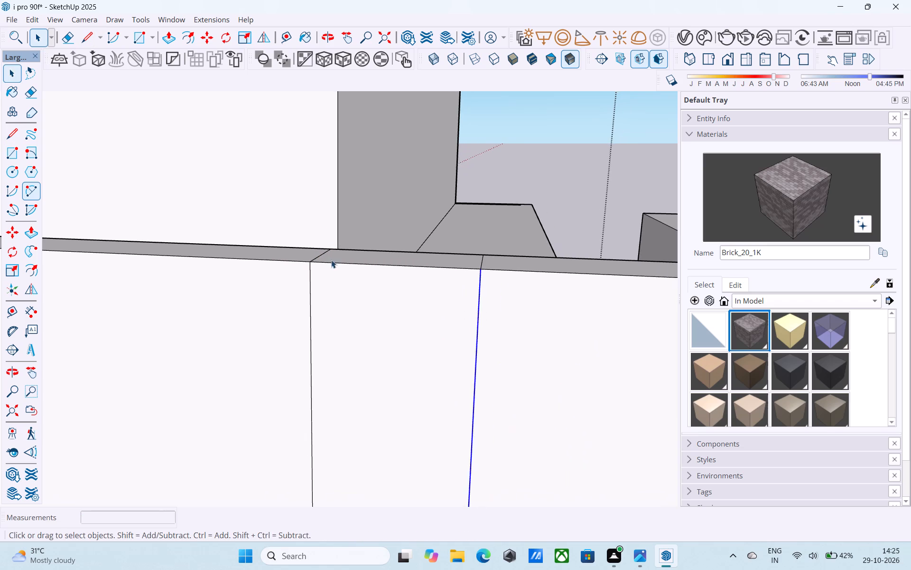
scroll(333, 260, down, 5)
middle_drag(343, 269, 364, 351)
click(377, 258)
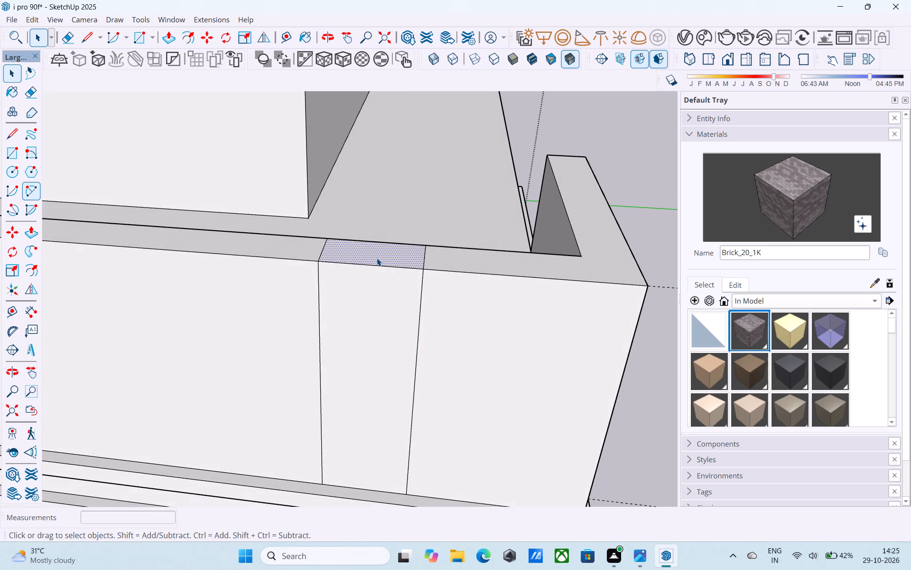
key(p)
click(377, 258)
scroll(387, 222, down, 9)
shift+middle_drag(387, 222, 406, 416)
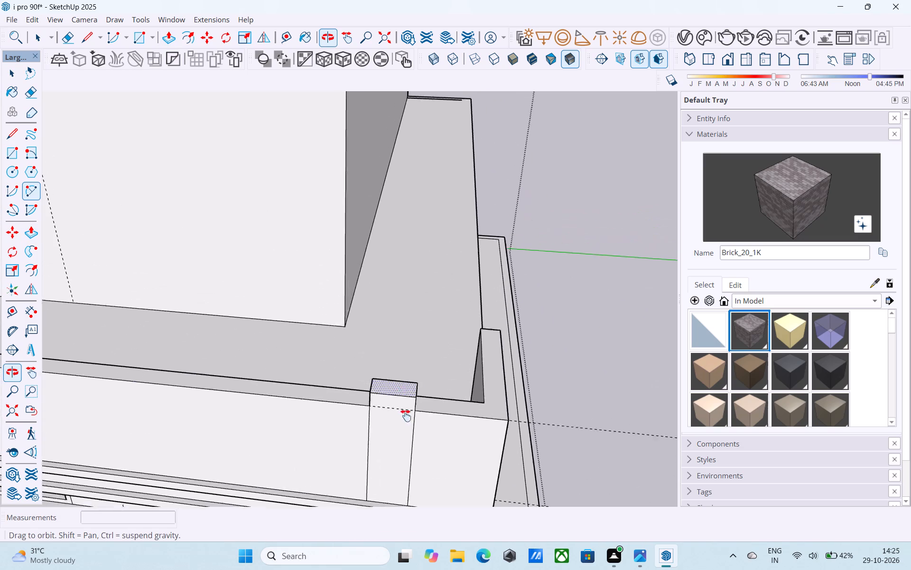
shift+middle_drag(406, 416, 444, 349)
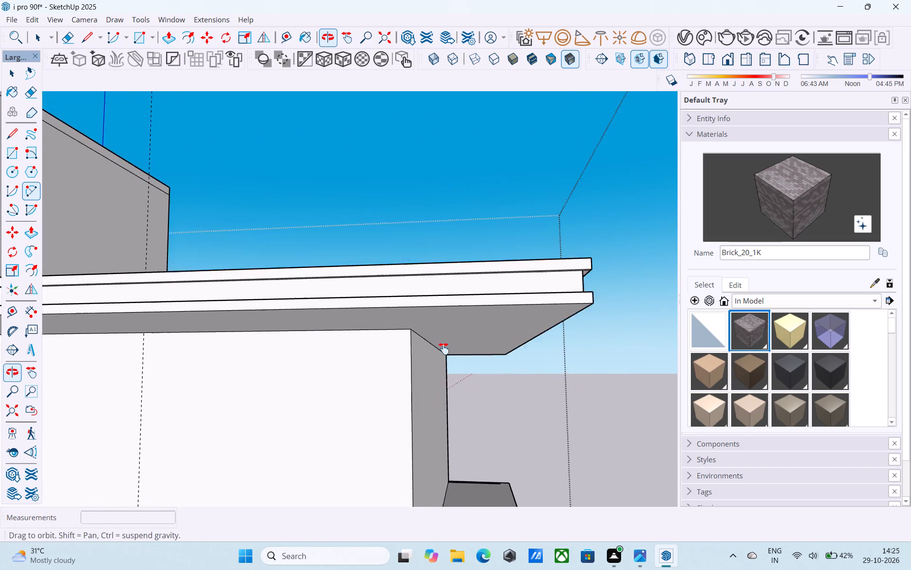
shift+middle_drag(444, 349, 452, 369)
click(481, 361)
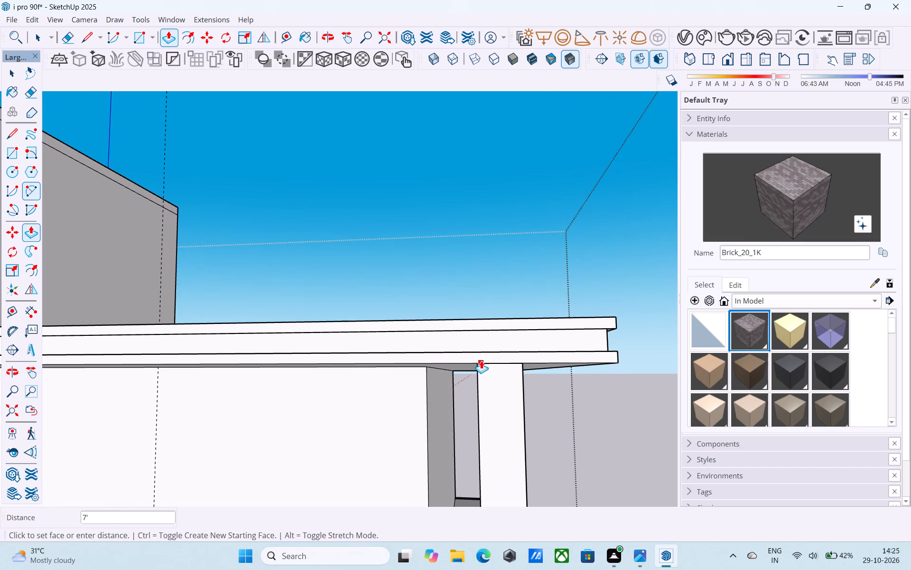
Save the model.
scroll(470, 348, down, 6)
scroll(425, 320, down, 5)
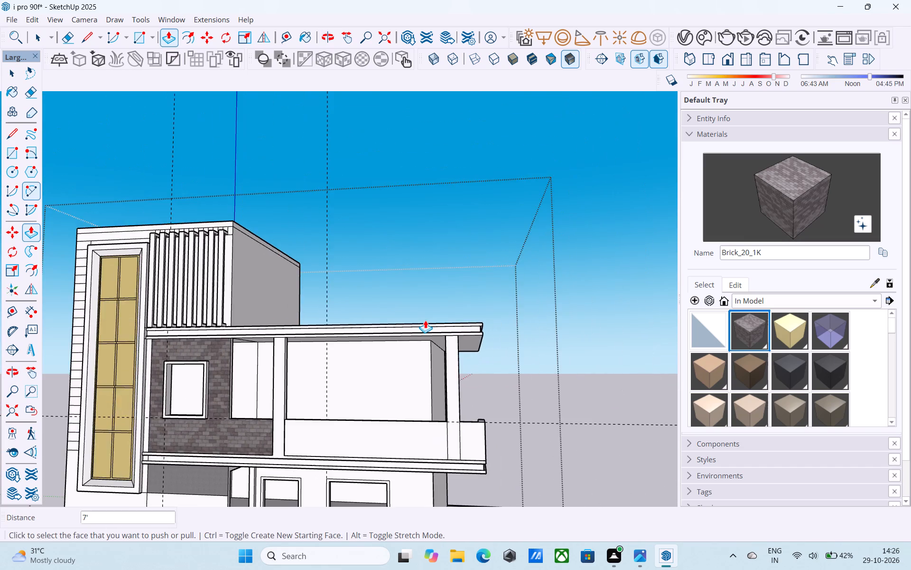
scroll(425, 320, down, 17)
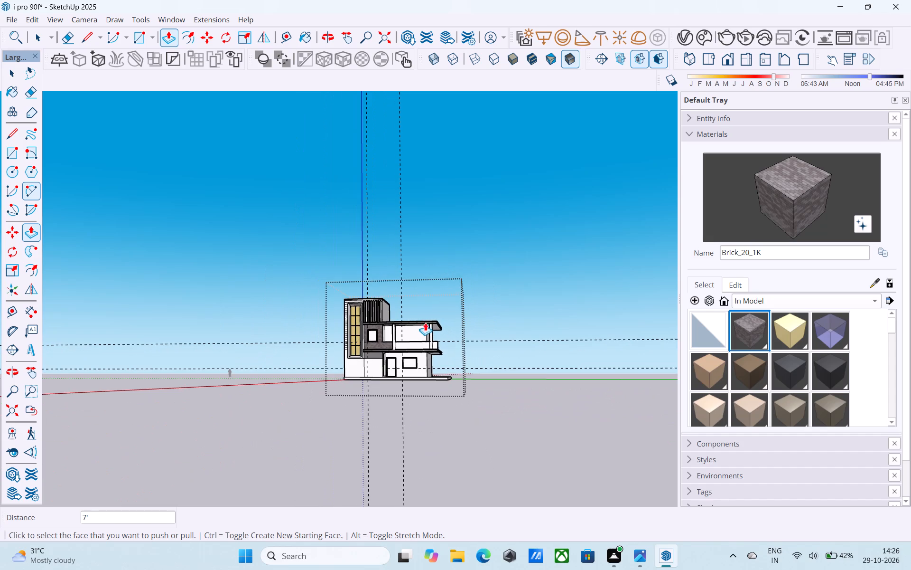
middle_drag(438, 395, 465, 415)
scroll(487, 450, up, 9)
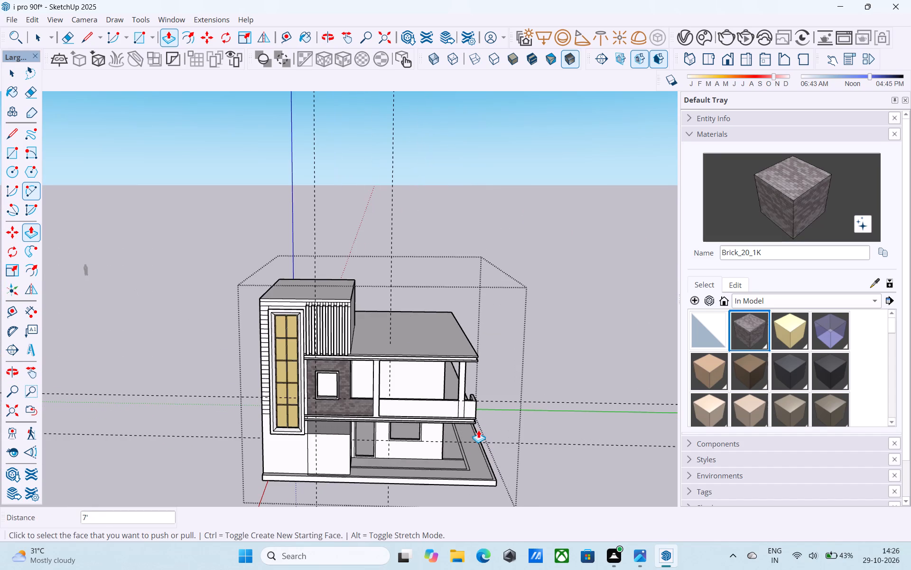
key(ctrl+s)
Copy the bottom edge of the balcony parapet's front panel 1' upward, ending at the corner column's inner vertical line.
scroll(461, 414, up, 12)
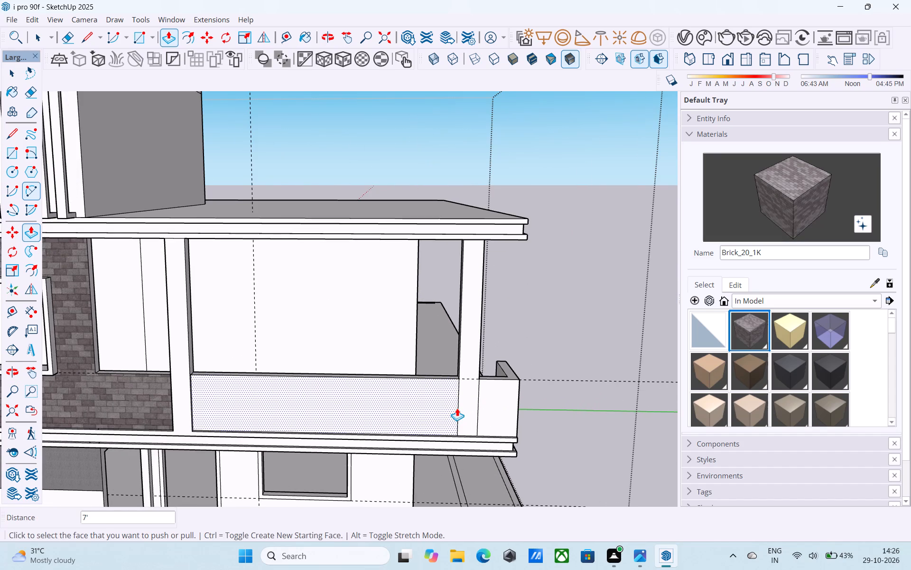
shift+middle_drag(457, 408, 314, 411)
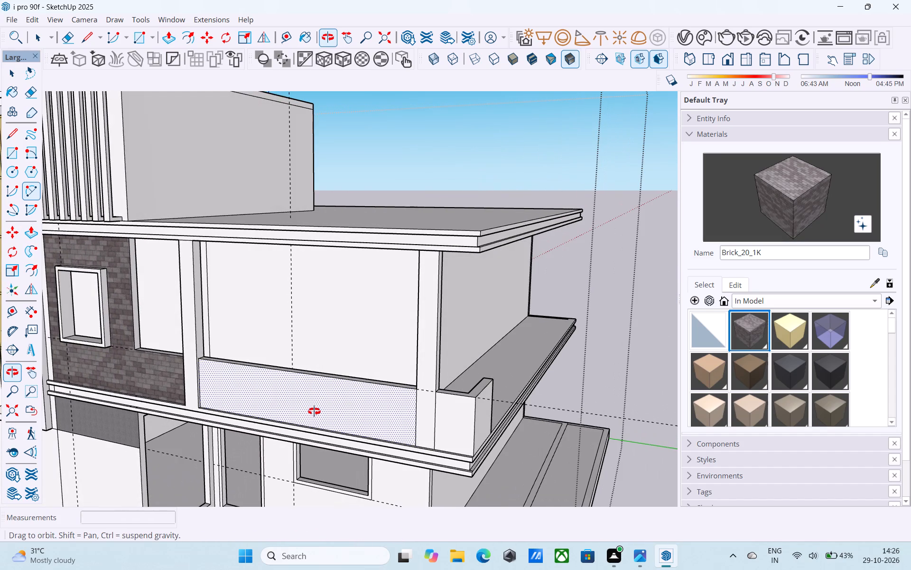
shift+middle_drag(314, 411, 399, 434)
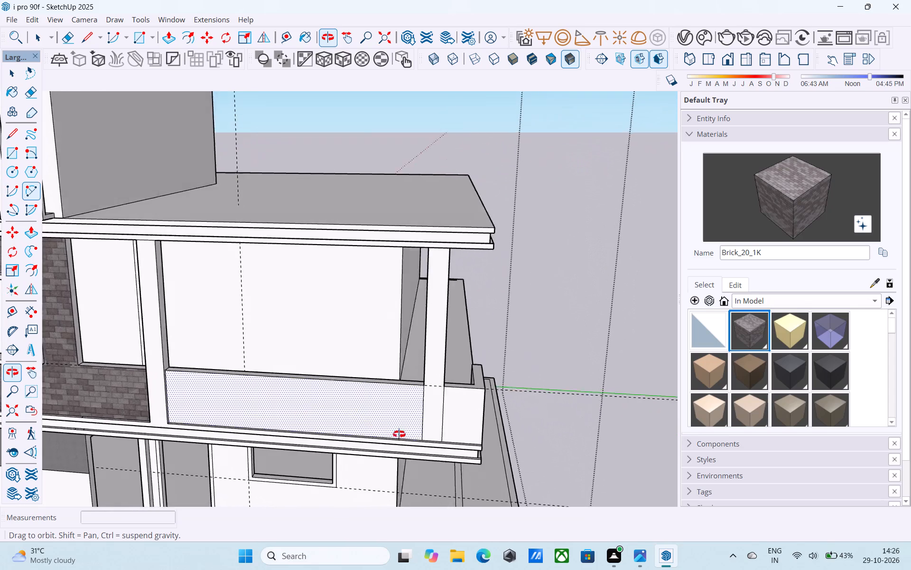
shift+middle_drag(399, 434, 451, 428)
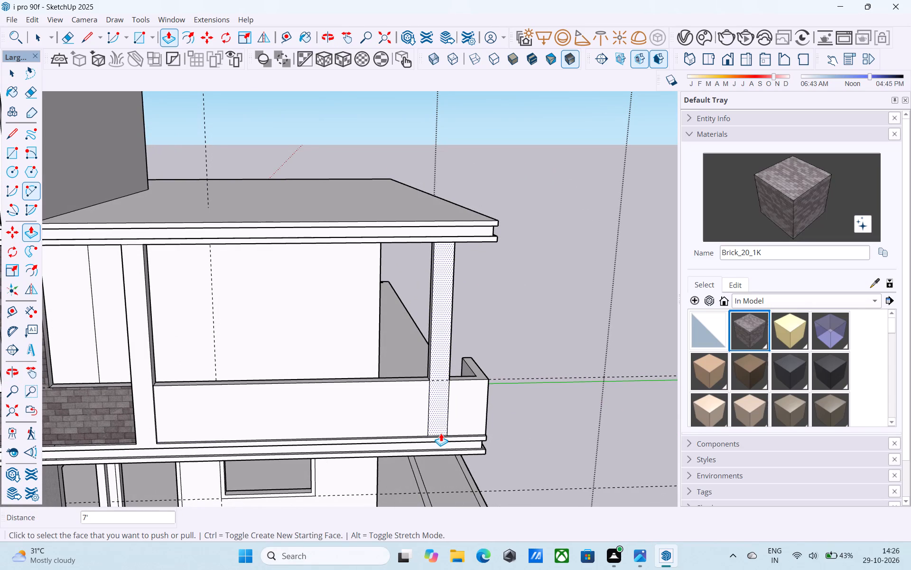
middle_drag(433, 426, 454, 430)
scroll(395, 452, up, 7)
key(space)
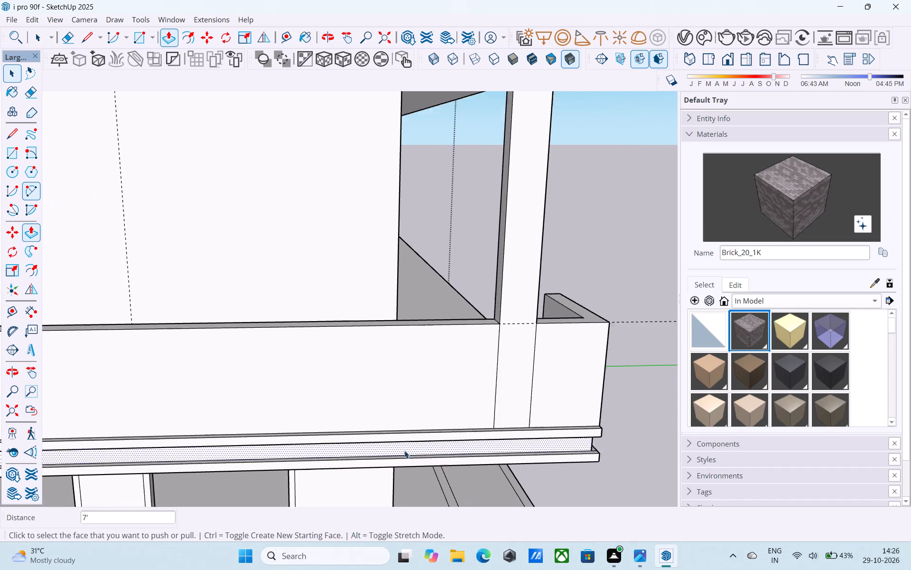
scroll(404, 450, up, 6)
click(415, 423)
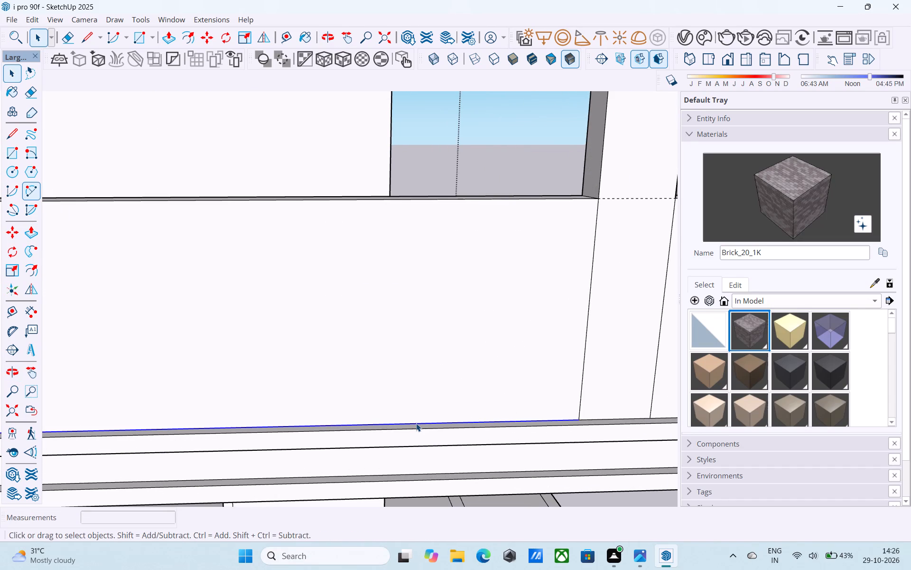
key(m)
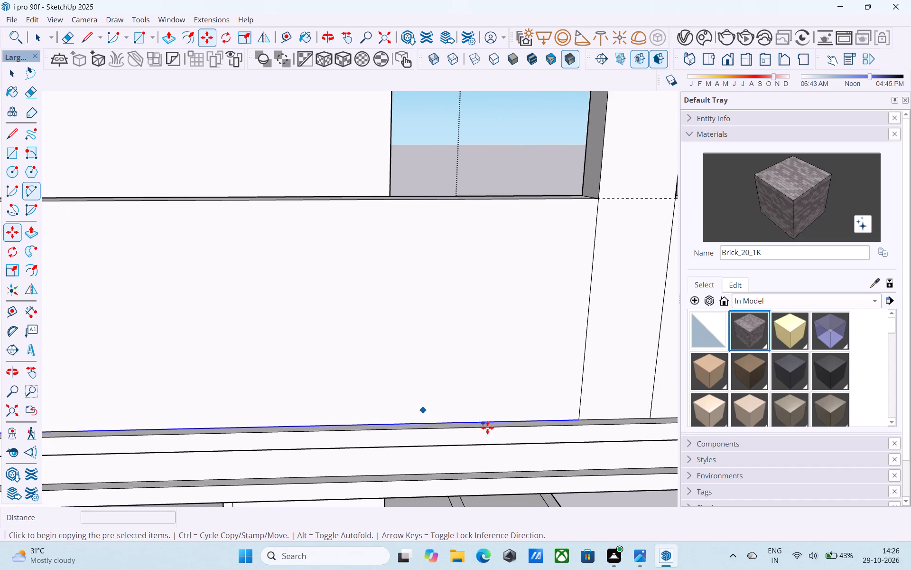
click(576, 419)
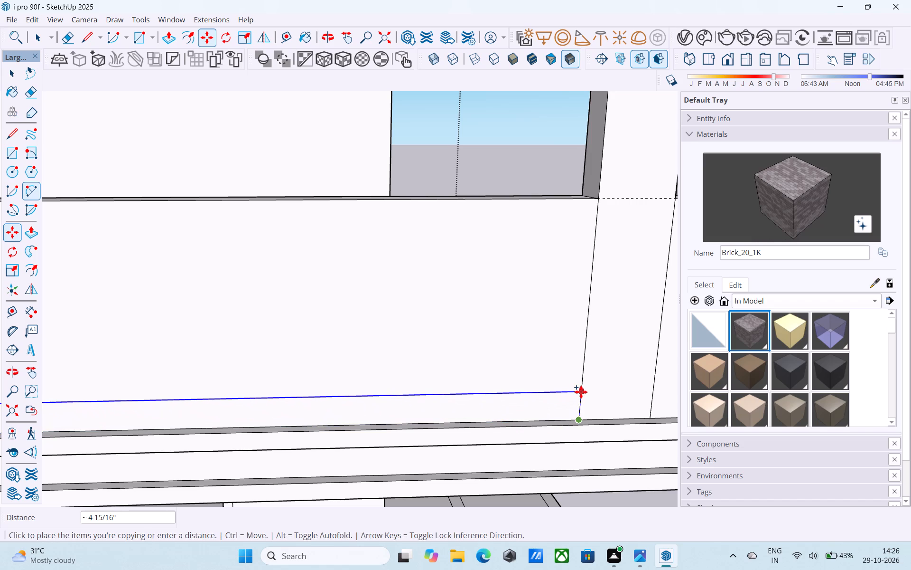
text(6")
key(Return)
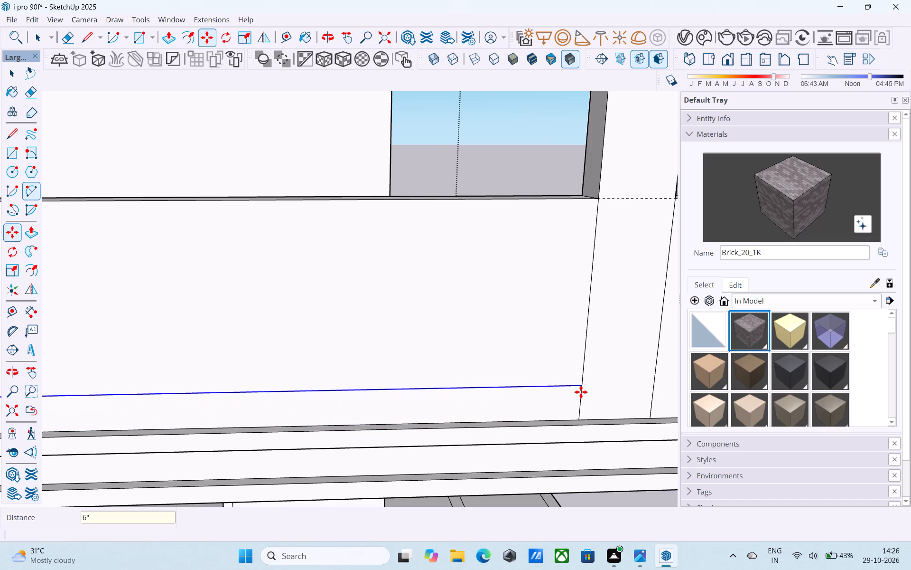
text(1')
key(Return)
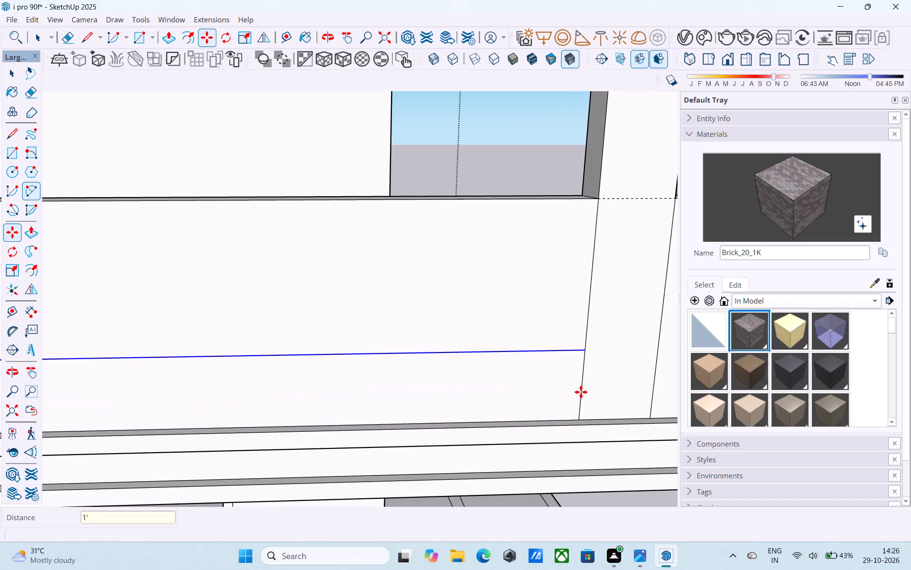
Erase the short vertical segment below the copied line to merge the bottom strip and corner column face into an L-shape.
key(e)
drag(589, 394, 582, 390)
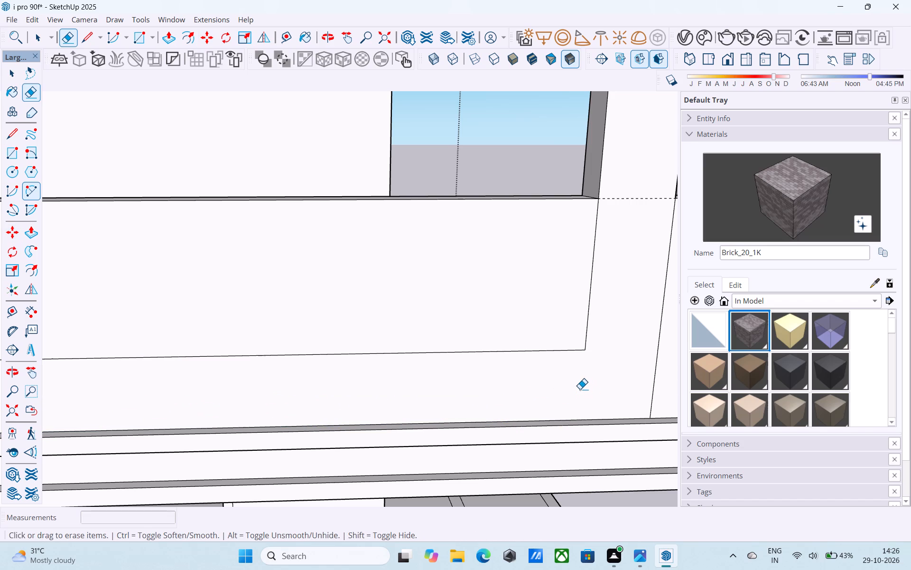
Pull the L-shaped column and bottom strip face 2" outward, flush with the front of the column beside the brick wall.
scroll(583, 389, down, 18)
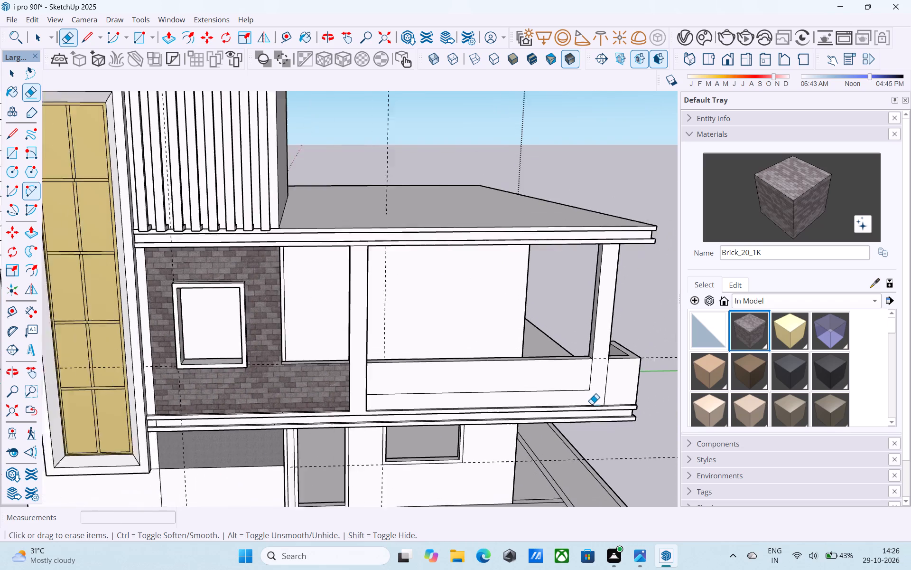
middle_drag(389, 430, 355, 434)
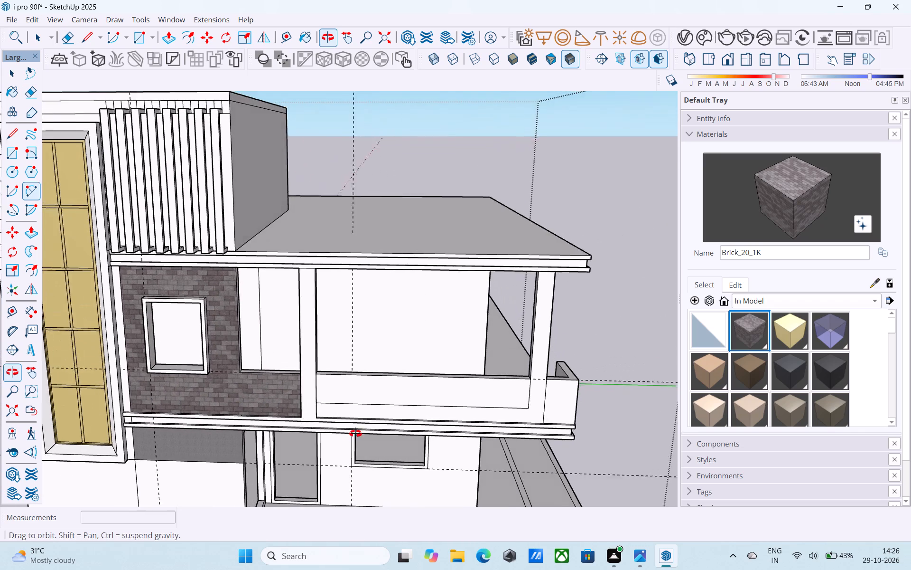
middle_drag(355, 434, 350, 437)
middle_drag(350, 437, 343, 436)
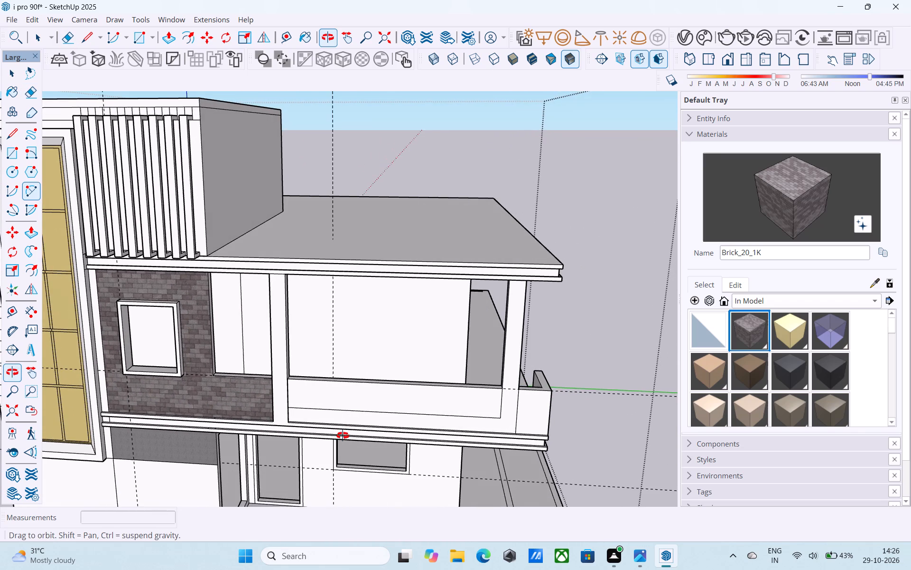
middle_drag(343, 436, 335, 436)
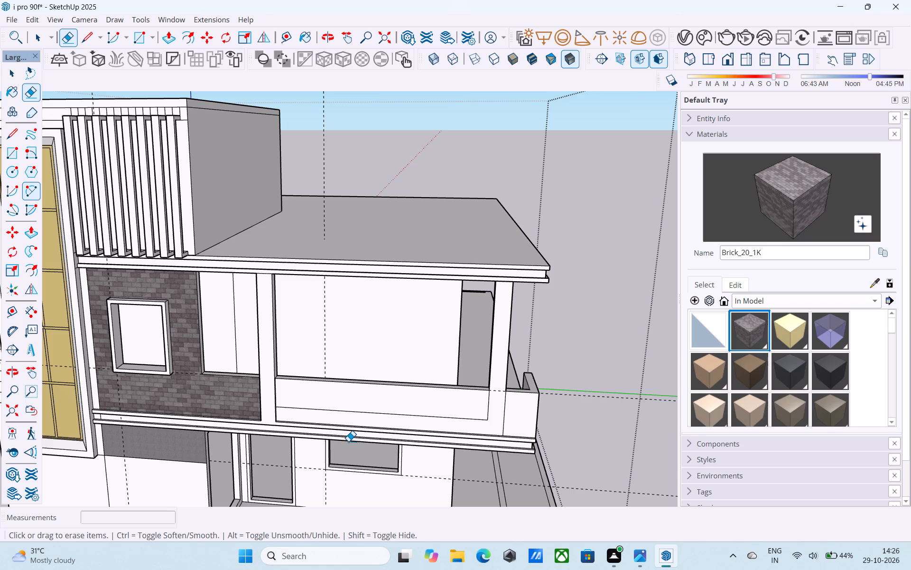
scroll(348, 441, down, 1)
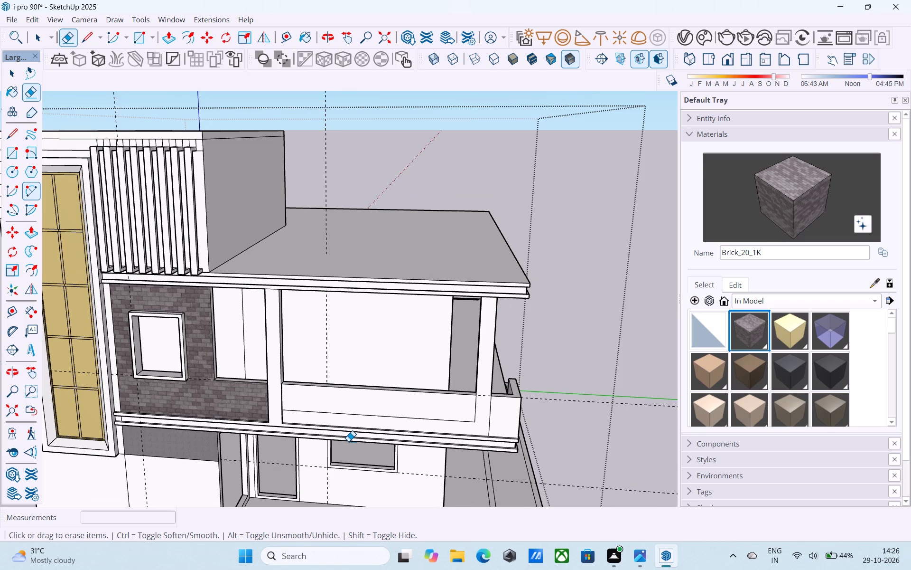
scroll(348, 441, down, 5)
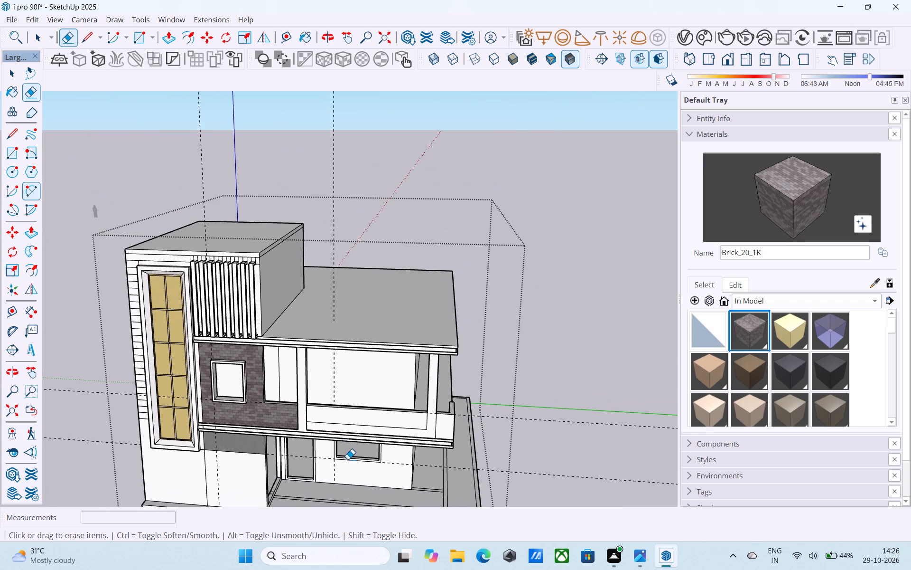
middle_drag(348, 459, 337, 448)
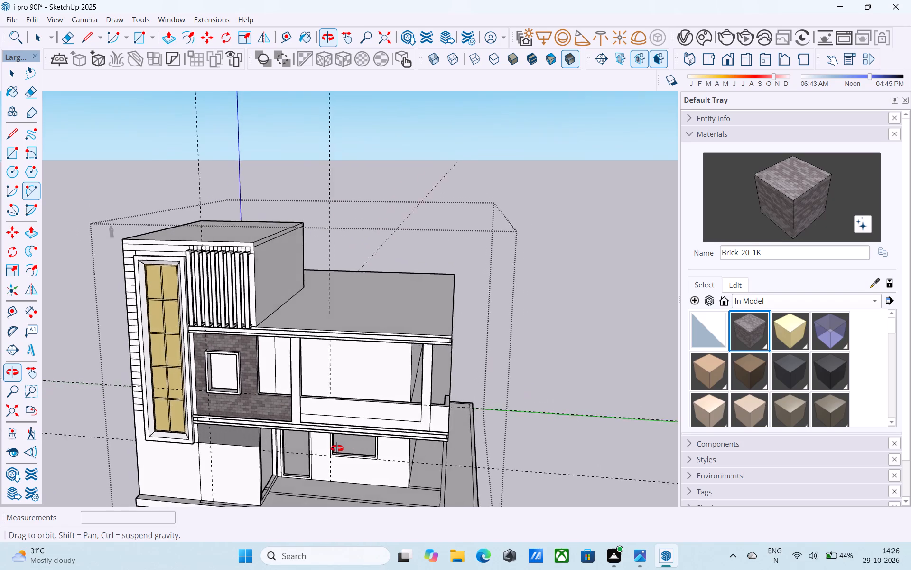
middle_drag(337, 448, 307, 464)
scroll(344, 393, up, 5)
middle_drag(378, 401, 416, 424)
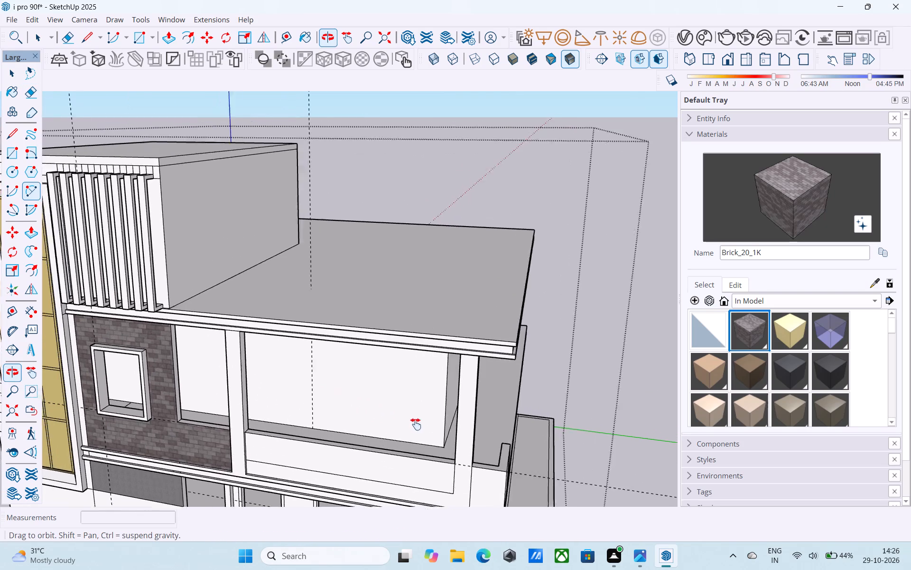
middle_drag(416, 424, 419, 416)
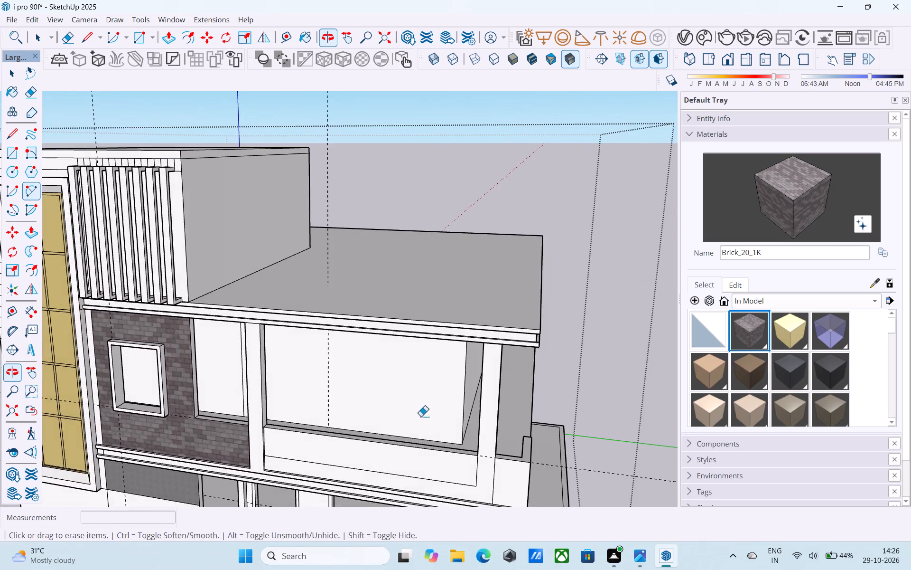
scroll(461, 427, up, 2)
key(space)
click(494, 422)
key(p)
click(494, 422)
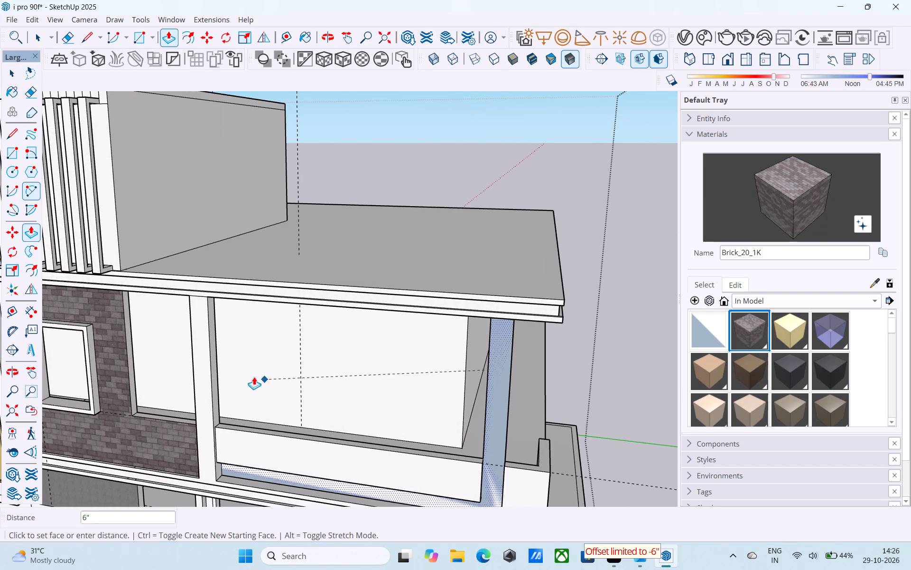
click(201, 355)
Pull the L-shaped top of the parapet's corner return up 7' to the roof slab's underside.
middle_drag(288, 397, 394, 407)
scroll(255, 420, down, 3)
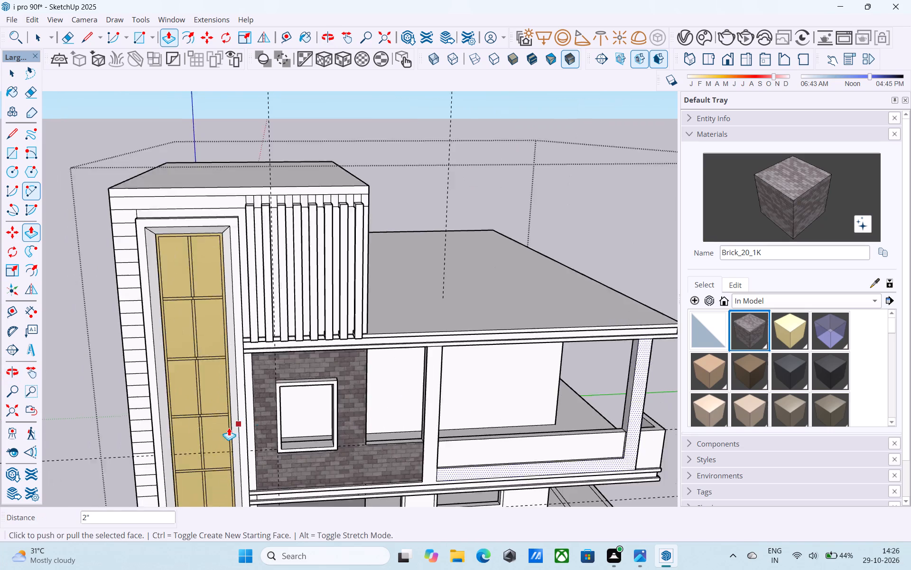
scroll(229, 427, down, 5)
middle_drag(541, 428, 570, 362)
scroll(559, 378, up, 13)
scroll(530, 398, down, 3)
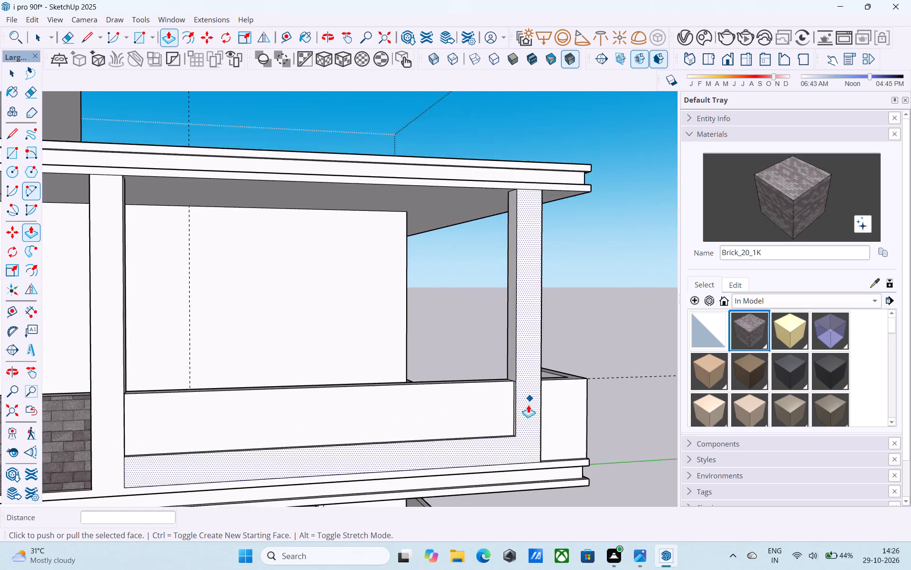
middle_drag(339, 448, 104, 447)
scroll(122, 428, down, 5)
middle_drag(356, 455, 272, 453)
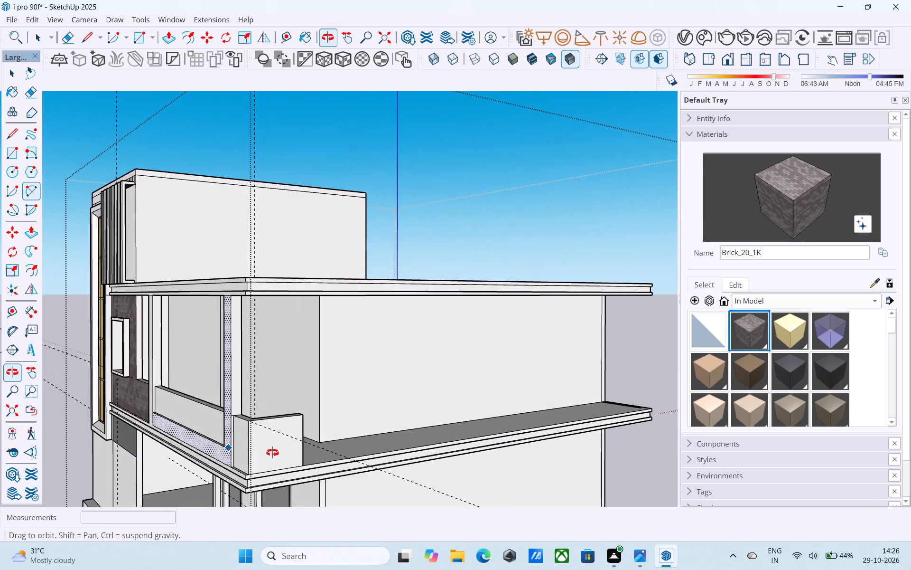
middle_drag(272, 453, 393, 494)
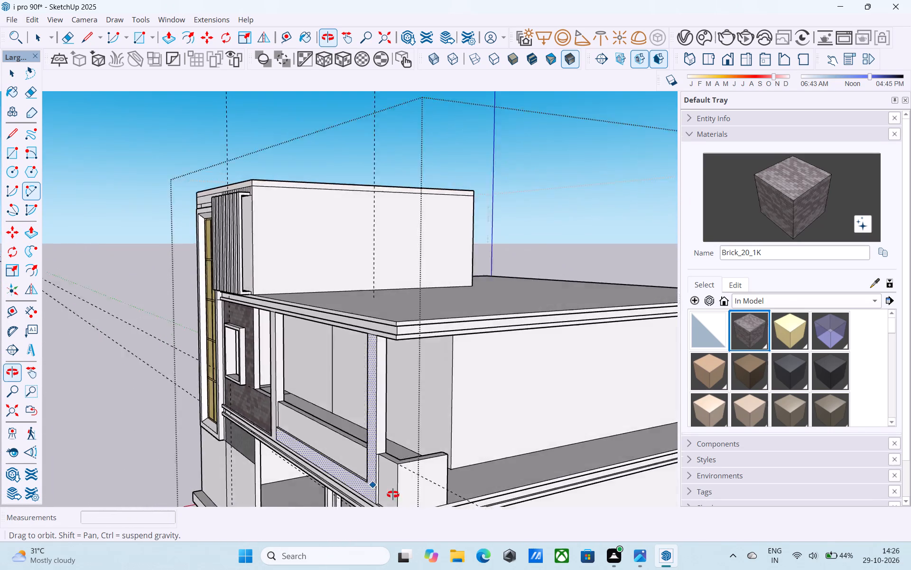
middle_drag(393, 494, 440, 486)
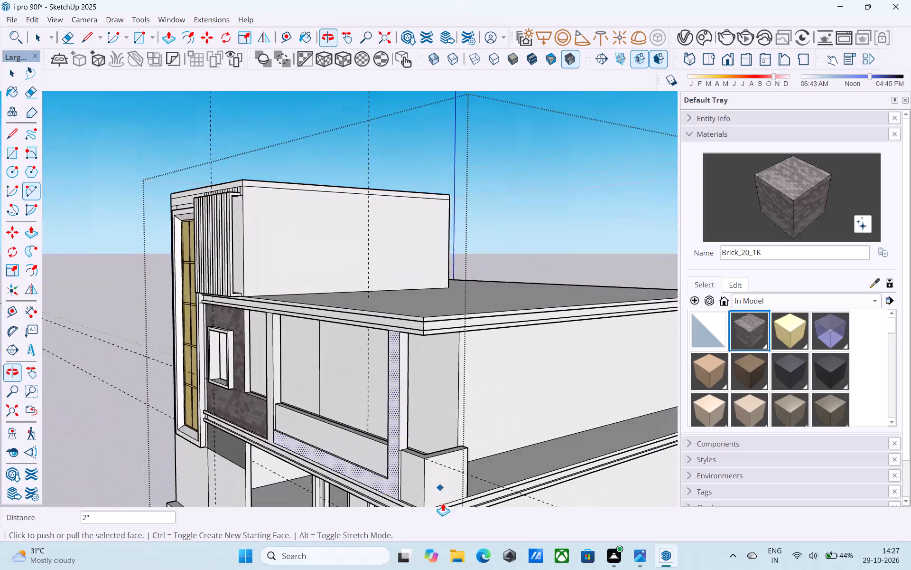
middle_drag(420, 455, 428, 546)
middle_drag(415, 485, 398, 422)
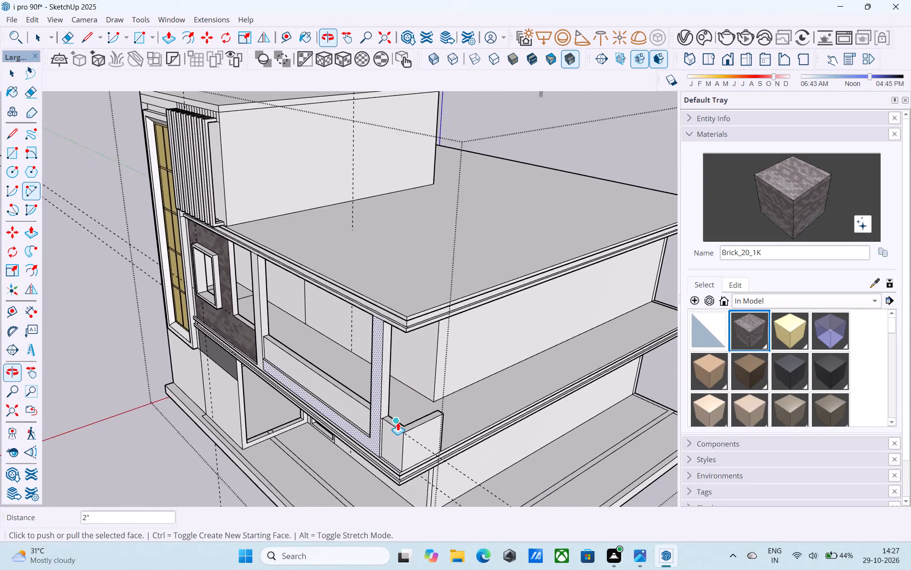
scroll(398, 422, up, 9)
key(space)
click(398, 422)
click(393, 425)
key(p)
click(393, 425)
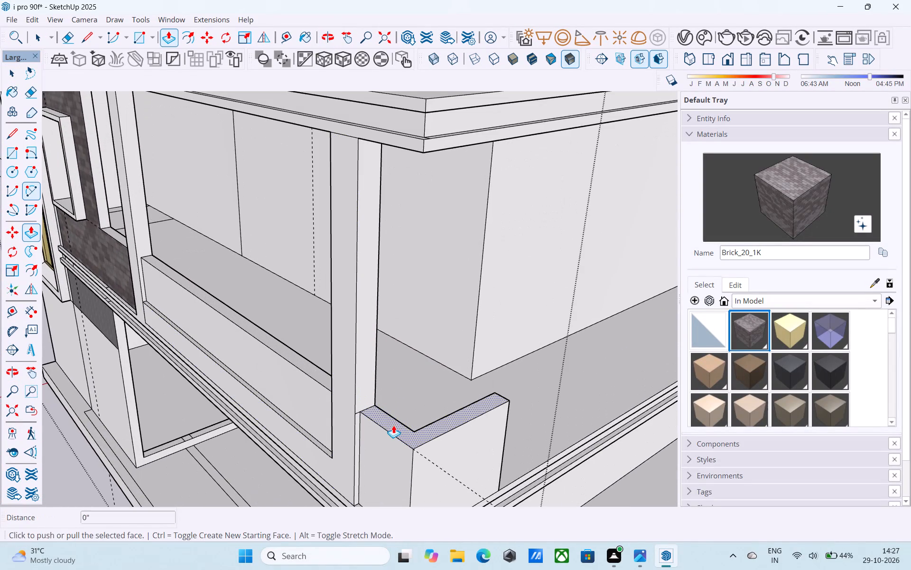
scroll(393, 371, down, 5)
middle_drag(393, 371, 377, 436)
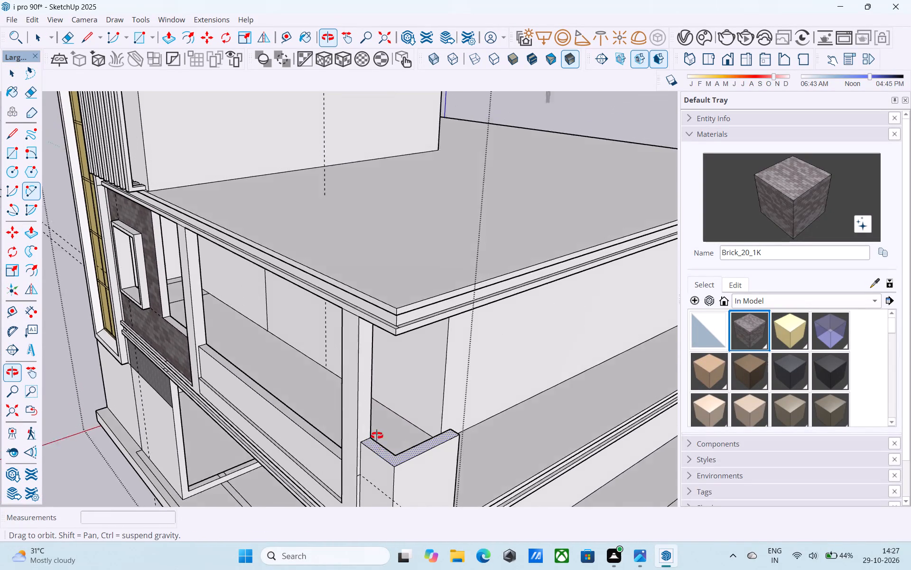
middle_drag(377, 436, 390, 273)
scroll(390, 306, up, 12)
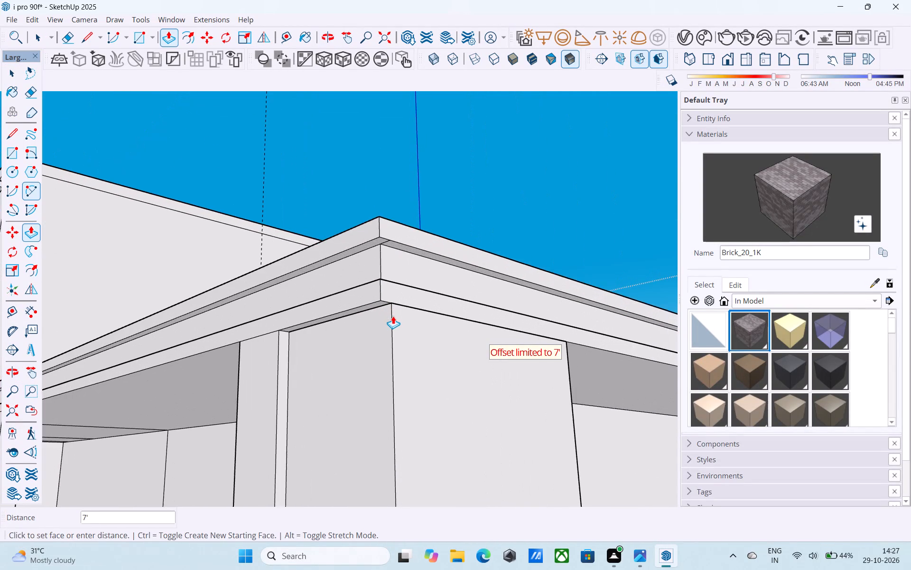
scroll(393, 316, up, 8)
middle_drag(393, 316, 452, 350)
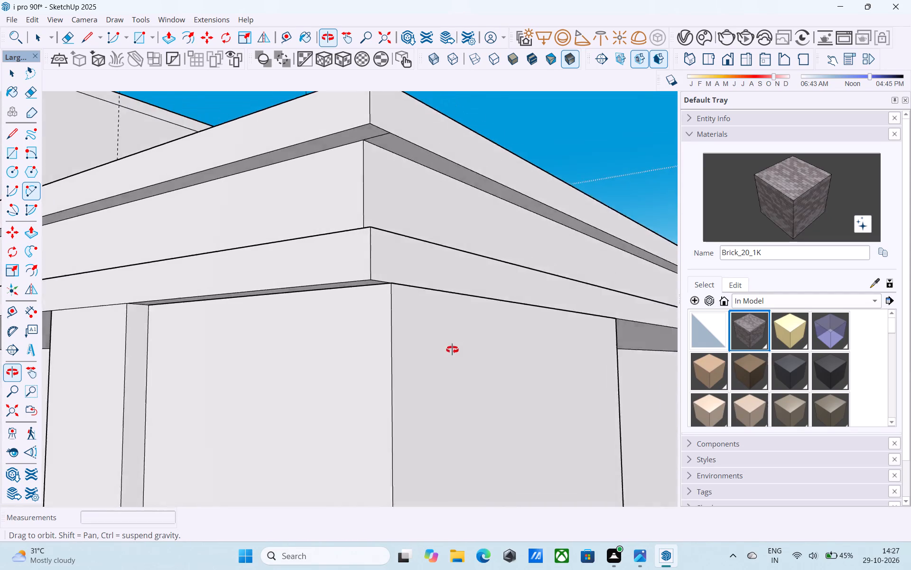
middle_drag(452, 350, 465, 307)
scroll(465, 308, up, 1)
click(465, 306)
Push the outer side face of the raised corner block inward 2" from the roof slab's side edge.
scroll(465, 305, down, 6)
key(space)
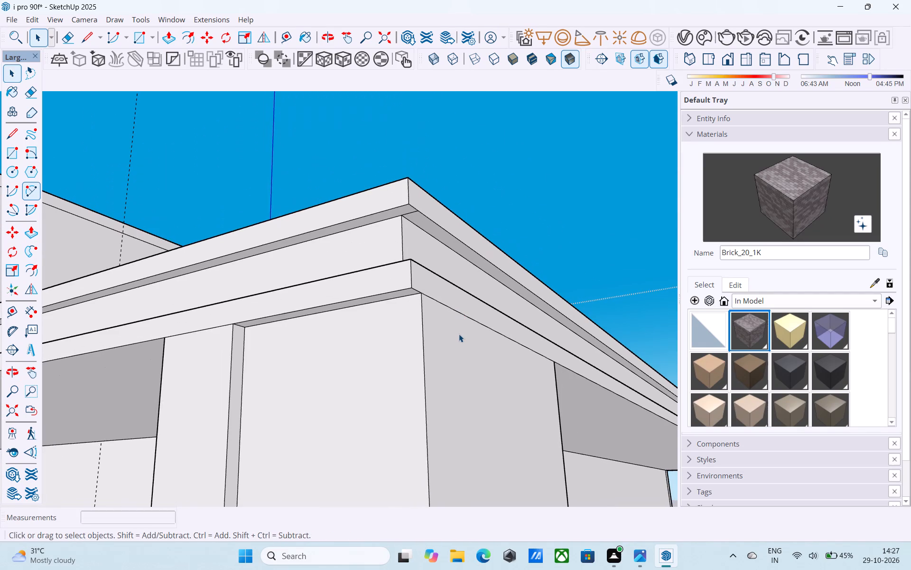
click(459, 334)
key(p)
click(459, 334)
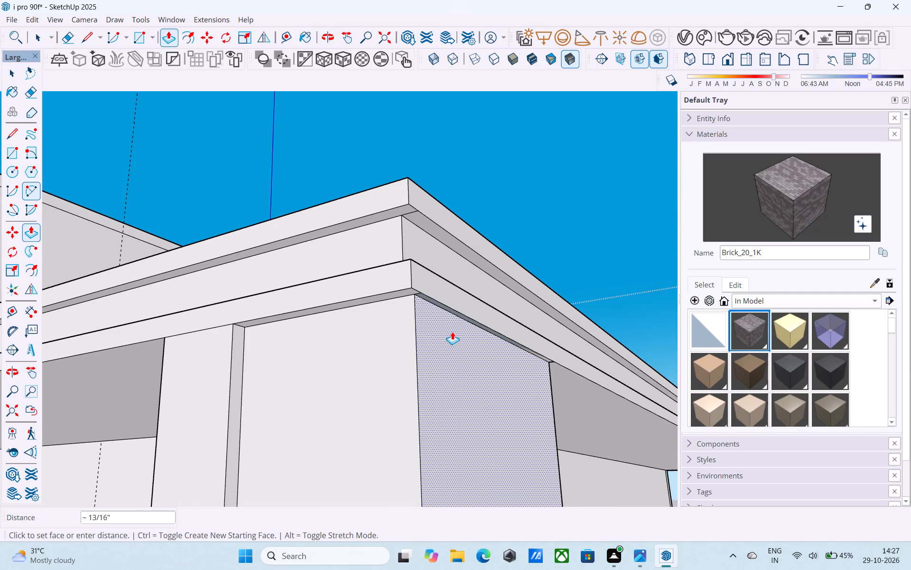
text(2")
key(Return)
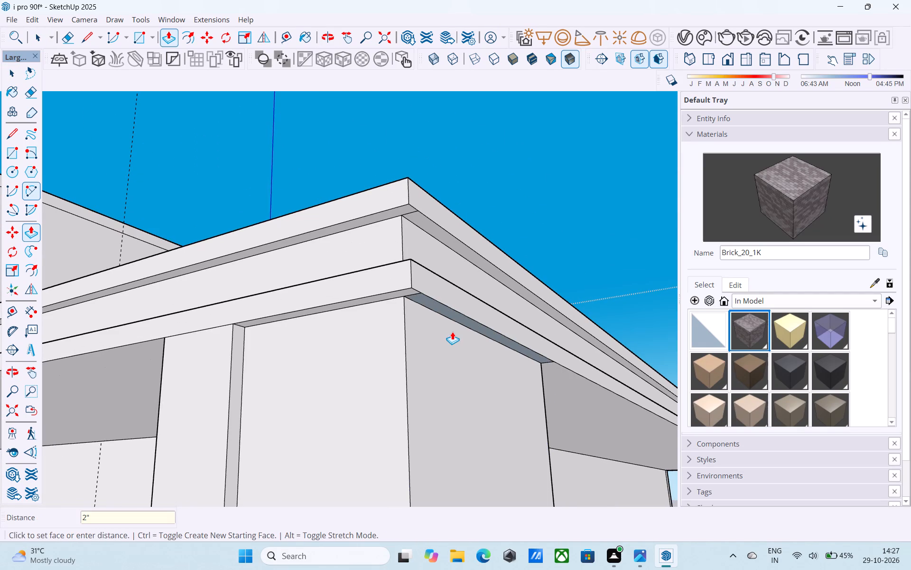
scroll(452, 332, down, 2)
middle_drag(451, 332, 473, 294)
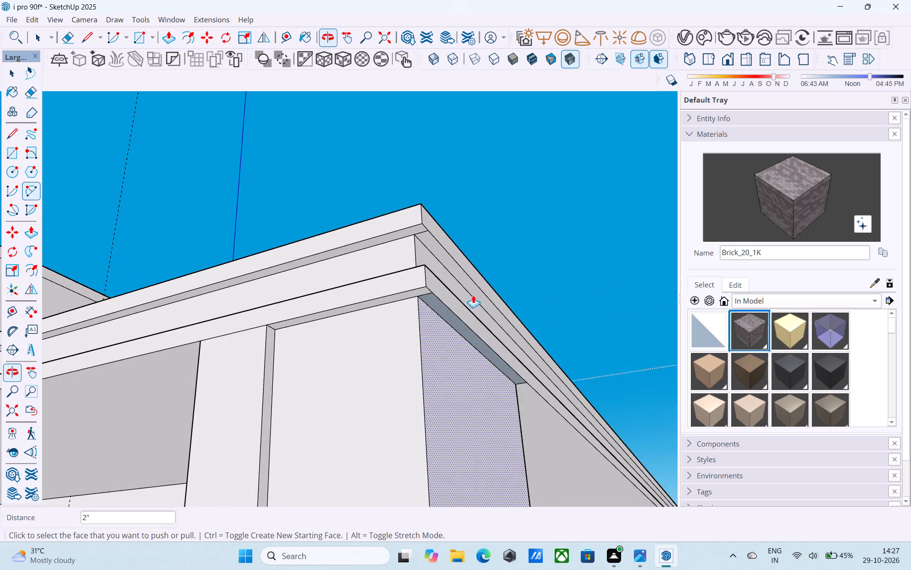
Reverse the narrow face along the roof slab's underside beside the corner block.
scroll(453, 313, up, 4)
key(space)
click(445, 312)
right_click(445, 312)
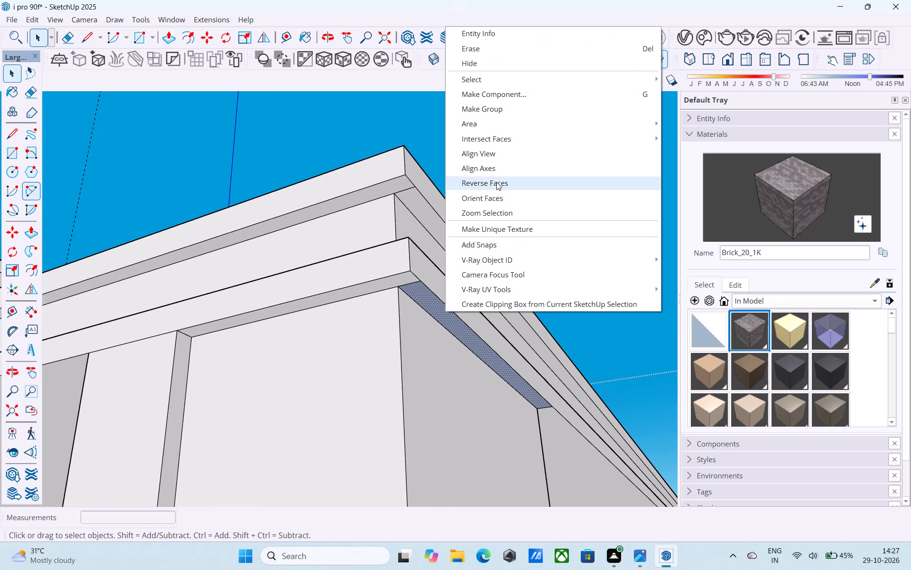
click(496, 182)
Erase the short leftover edges at both ends of the slab's underside strip beside the corner block and save the model.
scroll(413, 290, up, 5)
key(e)
drag(412, 289, 398, 278)
scroll(356, 276, down, 4)
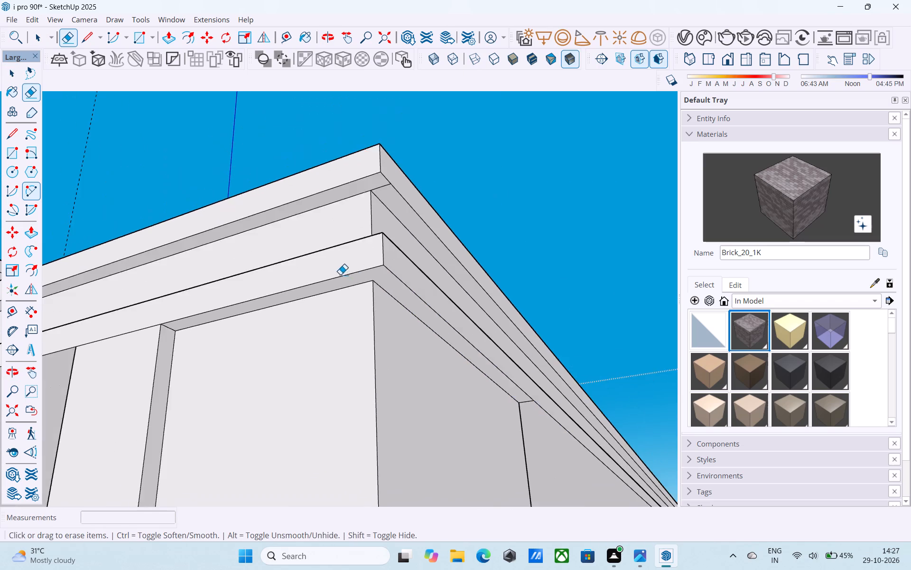
scroll(340, 275, down, 5)
scroll(462, 400, up, 9)
click(506, 361)
key(space)
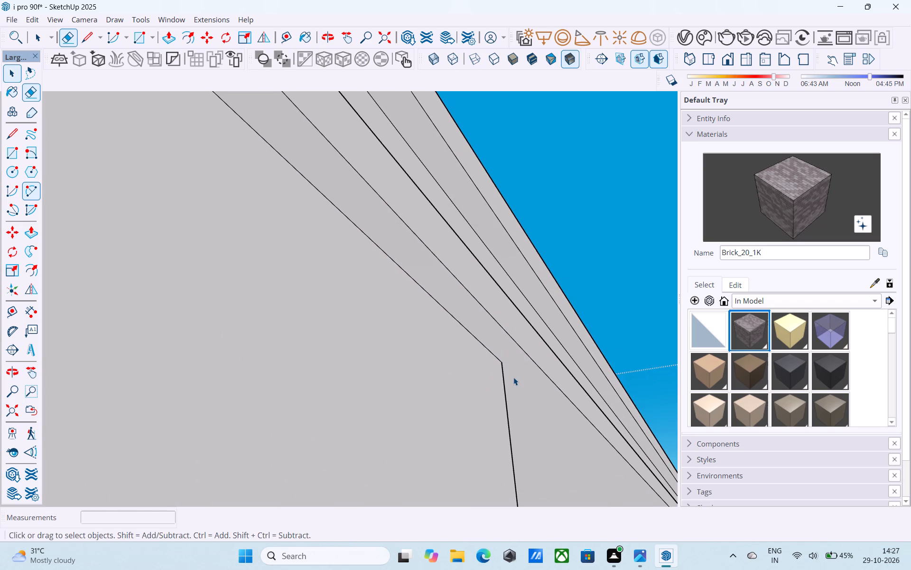
key(ctrl+s)
key(space)
Copy the rear vertical edge of the corner block's side face 6" toward the front corner.
scroll(512, 377, down, 19)
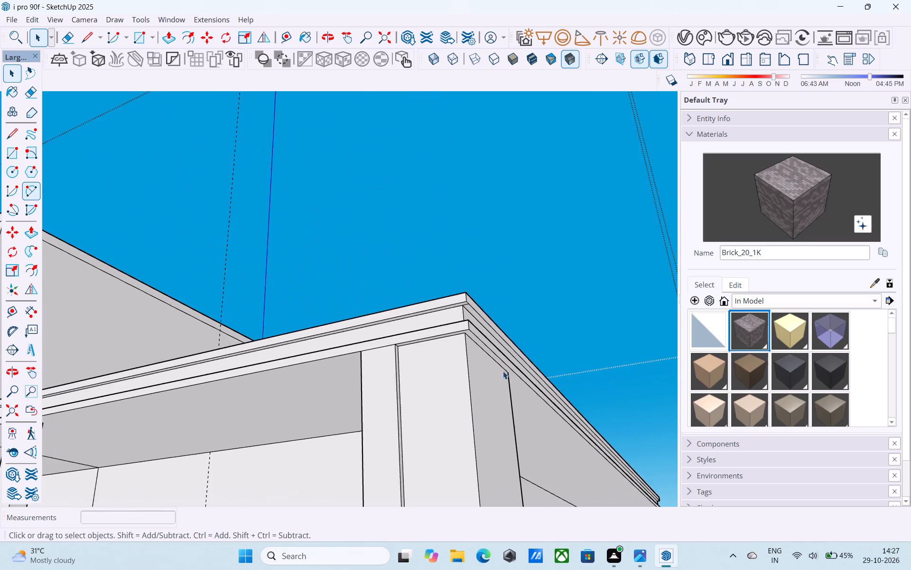
middle_drag(487, 407, 496, 488)
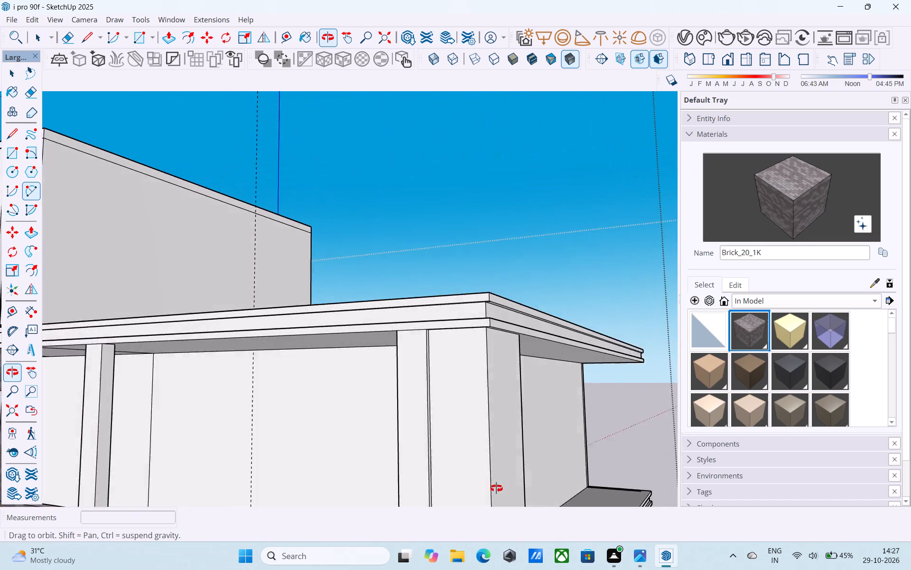
middle_drag(496, 488, 330, 471)
scroll(303, 428, down, 5)
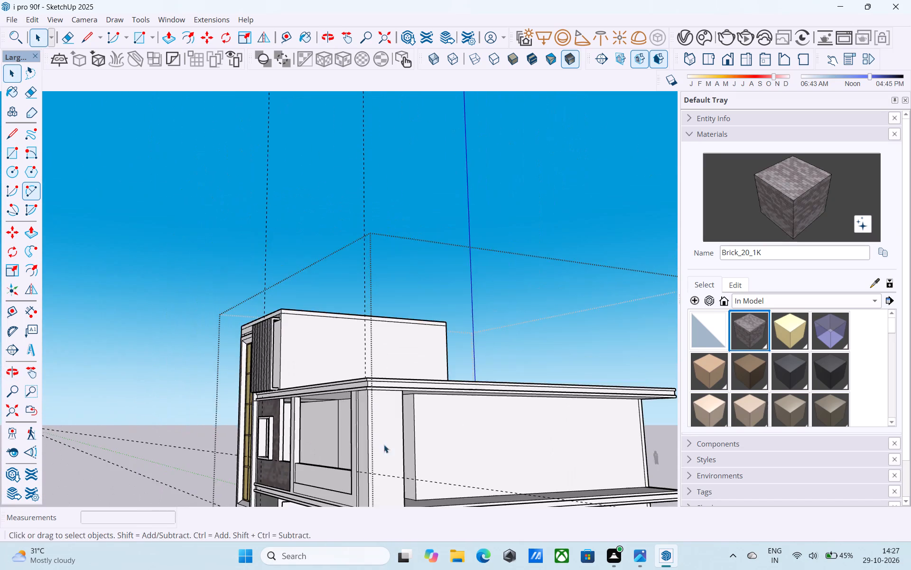
scroll(384, 445, down, 1)
middle_drag(417, 445, 251, 459)
middle_drag(226, 443, 384, 449)
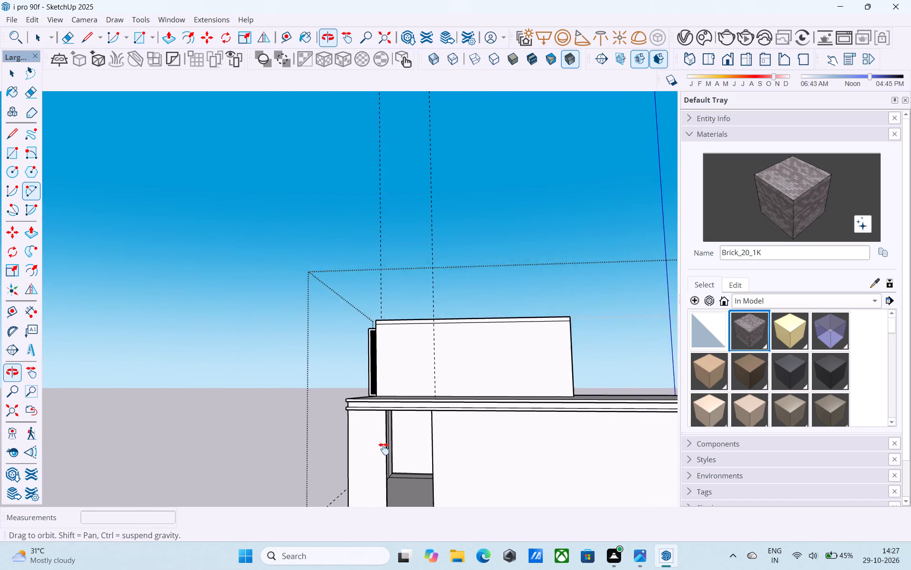
middle_drag(384, 449, 309, 452)
scroll(309, 452, up, 11)
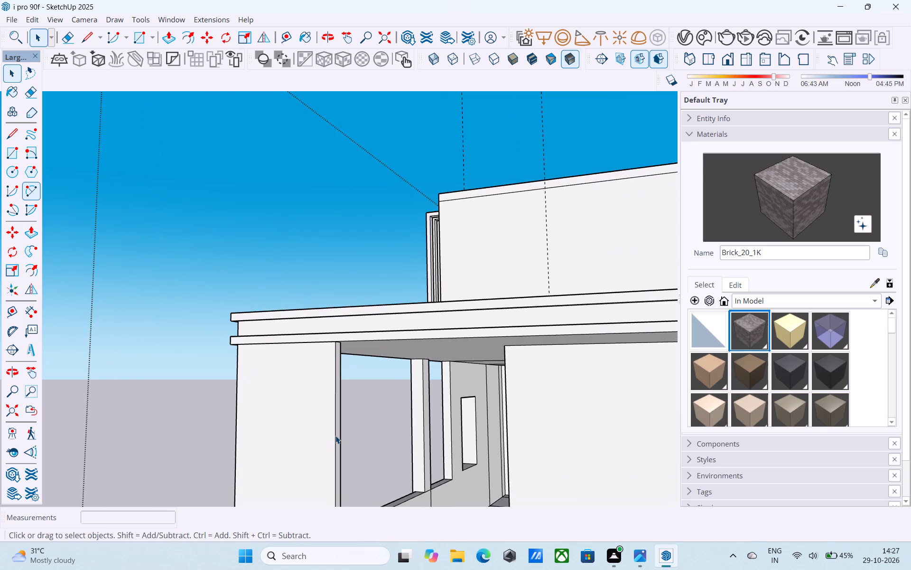
click(335, 436)
scroll(335, 435, up, 8)
key(m)
scroll(365, 322, up, 5)
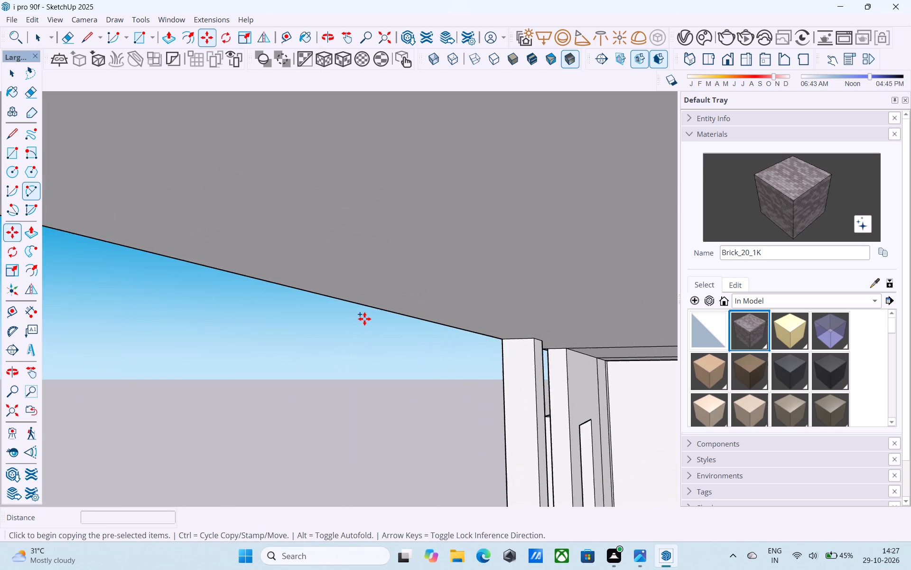
scroll(364, 319, down, 4)
shift+middle_drag(364, 319, 393, 377)
scroll(391, 365, up, 10)
middle_drag(395, 363, 394, 363)
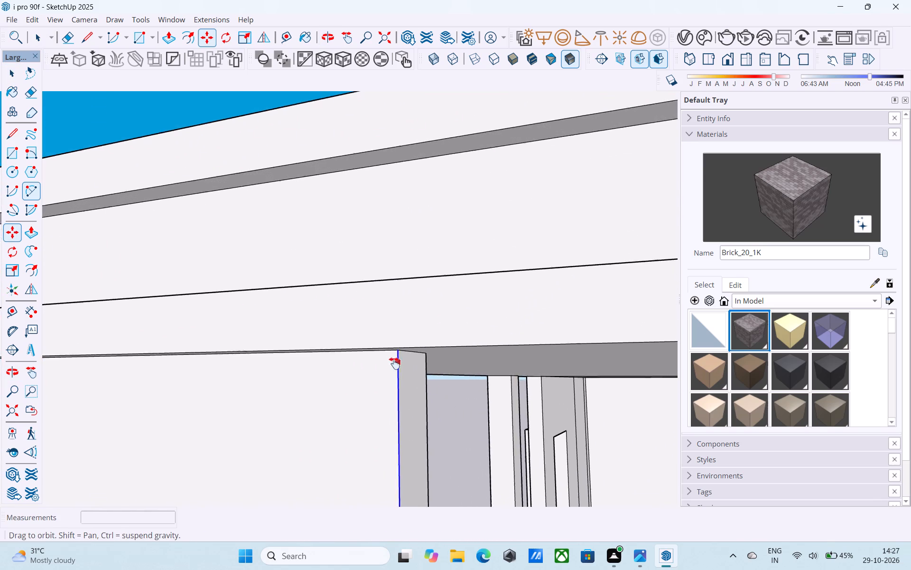
middle_drag(394, 363, 400, 312)
scroll(400, 312, up, 3)
click(403, 299)
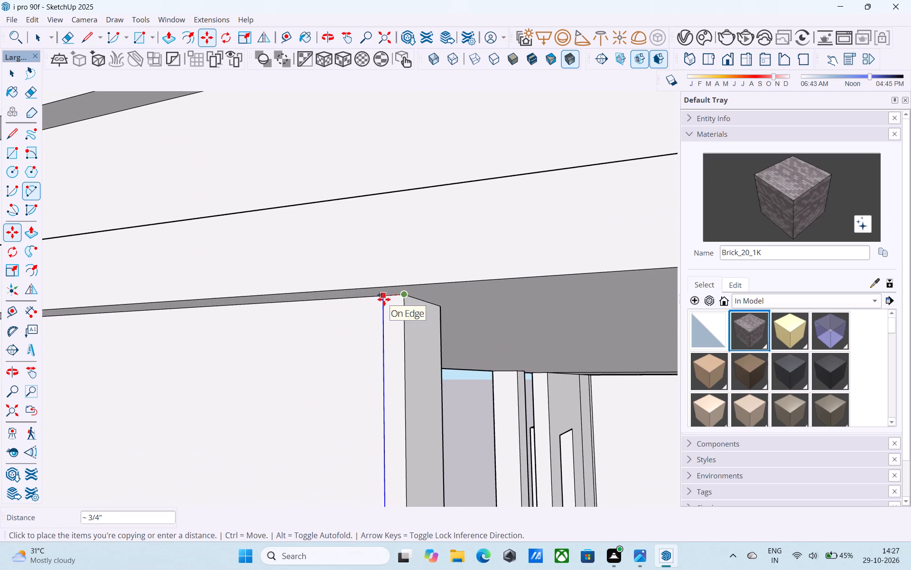
text(6")
key(Return)
key(space)
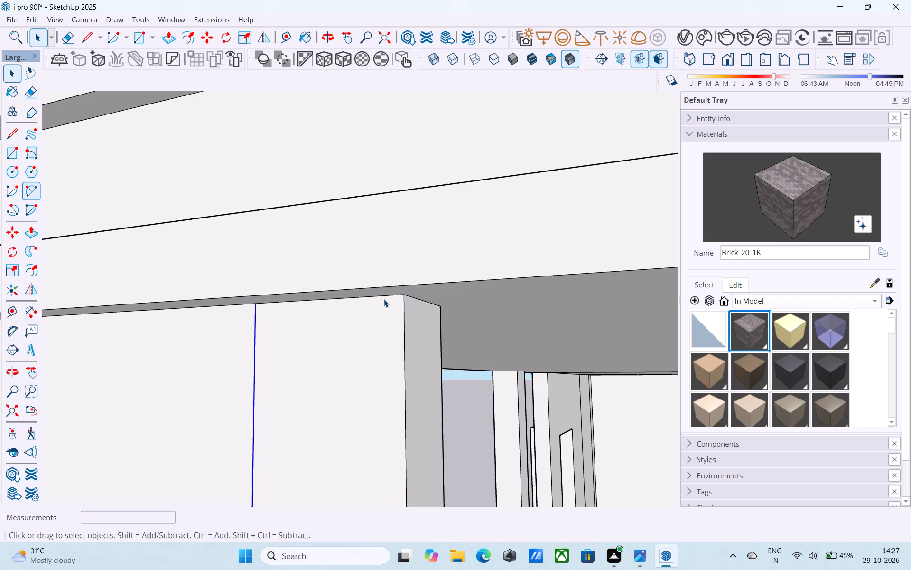
Pull the new 6" strip on the corner block's side 2" outward, flush with the roof slab's side edge, and save.
click(370, 382)
key(p)
click(370, 382)
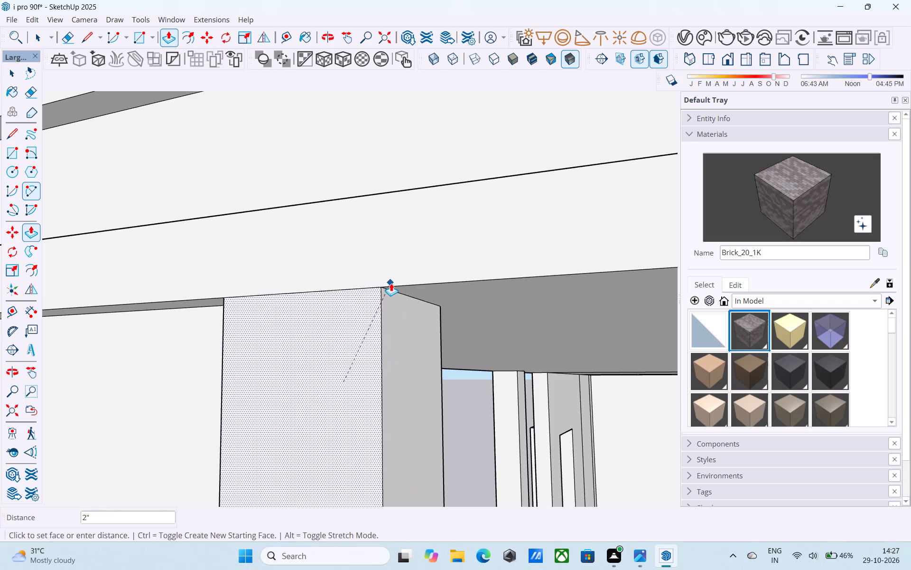
click(391, 283)
key(space)
scroll(392, 283, down, 18)
middle_drag(357, 311, 500, 382)
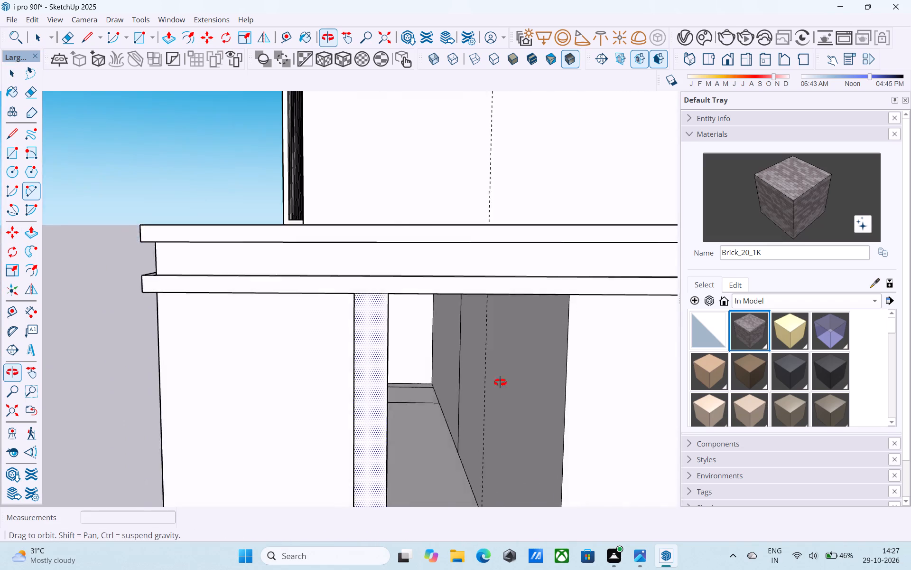
middle_drag(500, 382, 665, 401)
scroll(474, 352, down, 4)
middle_drag(455, 382, 476, 261)
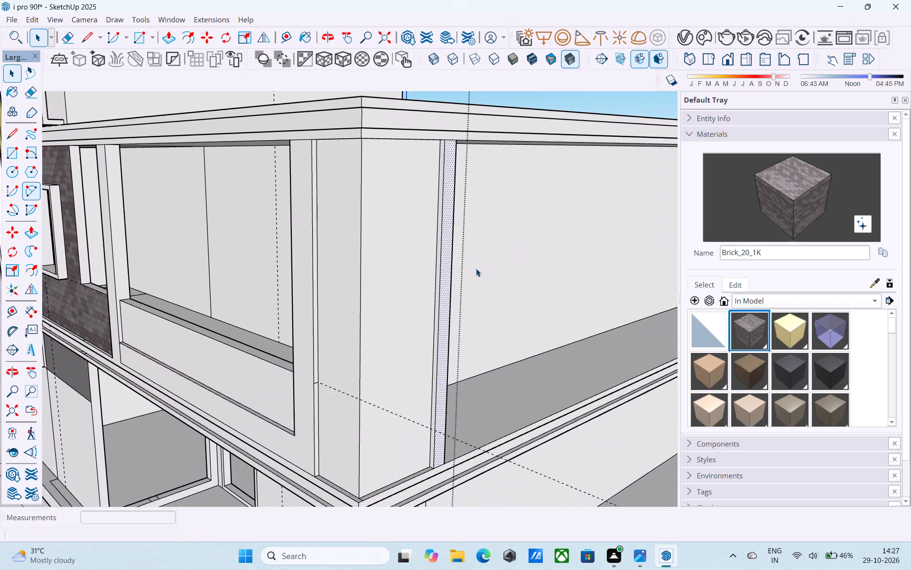
scroll(475, 269, up, 3)
key(ctrl+s)
Place a horizontal guide 3' above the bottom edge of the corner block's side face.
scroll(464, 294, down, 3)
shift+middle_drag(435, 342, 437, 360)
middle_drag(398, 314, 428, 347)
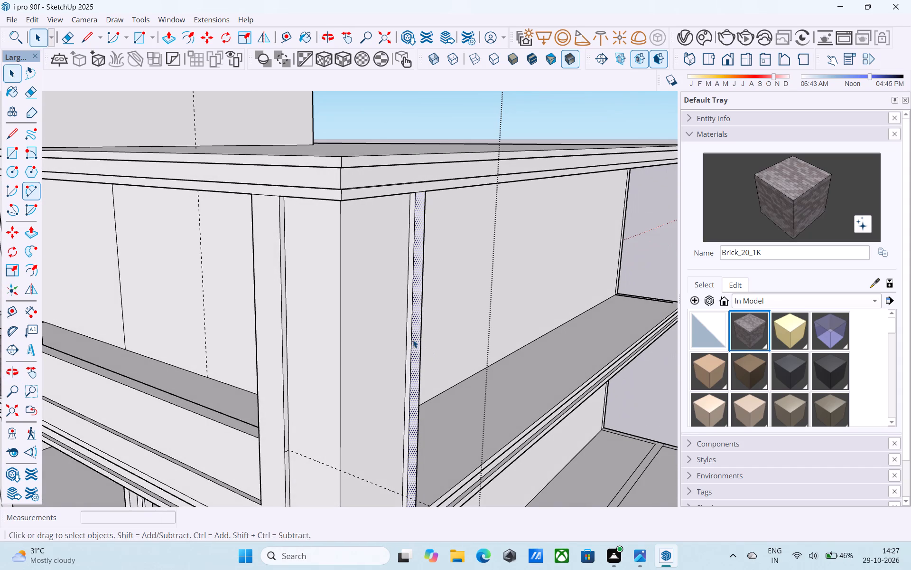
scroll(413, 340, down, 2)
shift+middle_drag(413, 340, 404, 315)
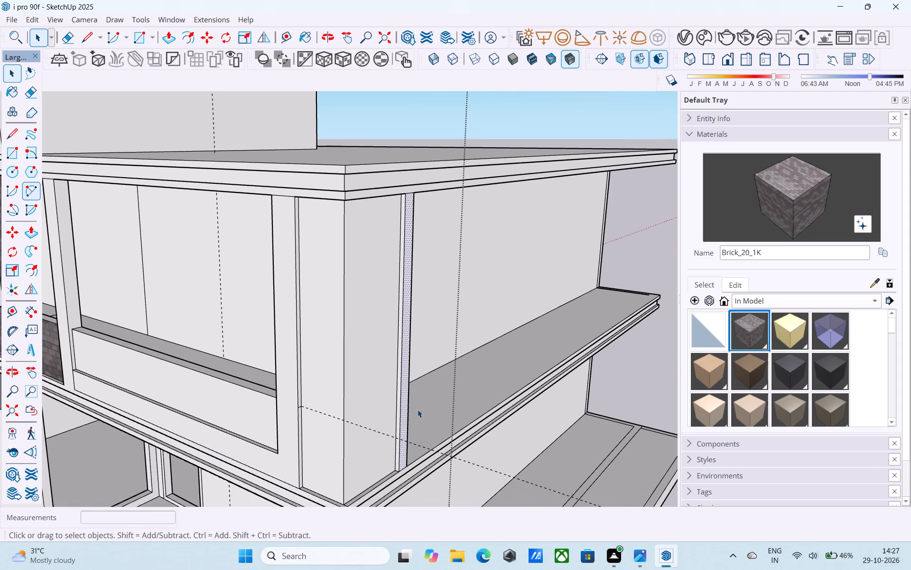
key(t)
click(368, 484)
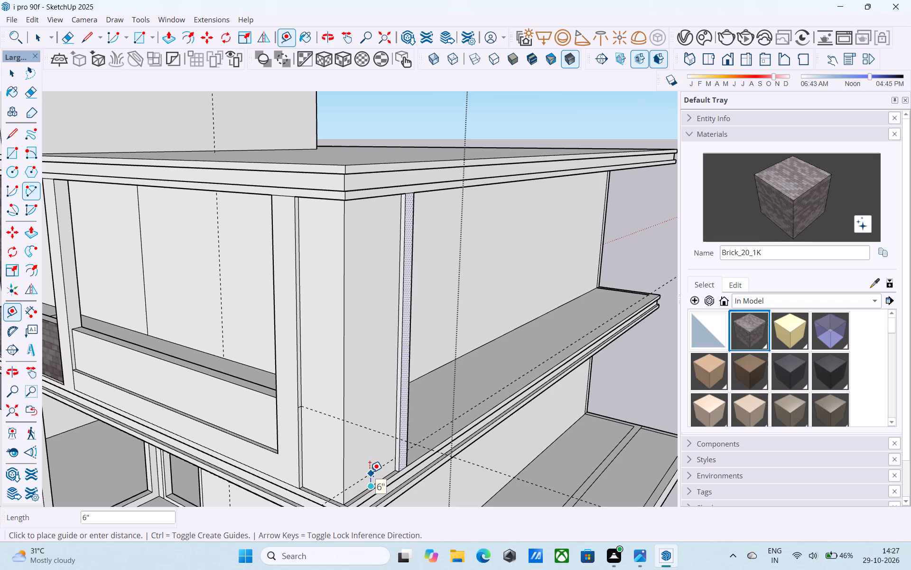
text(3')
key(Return)
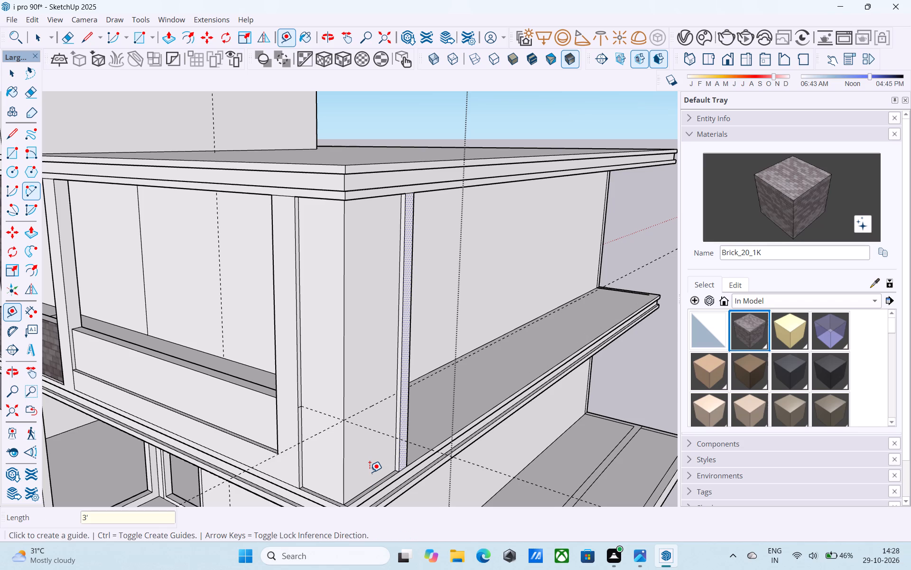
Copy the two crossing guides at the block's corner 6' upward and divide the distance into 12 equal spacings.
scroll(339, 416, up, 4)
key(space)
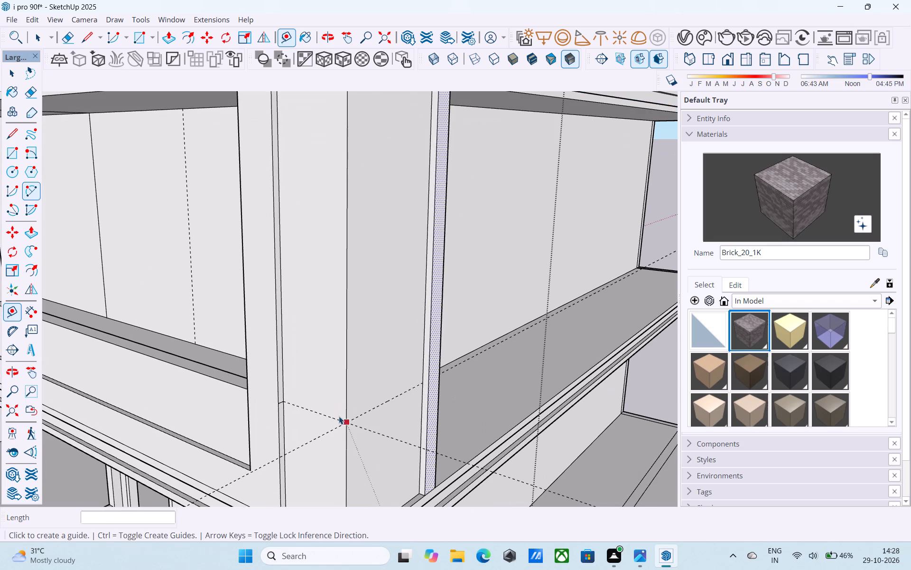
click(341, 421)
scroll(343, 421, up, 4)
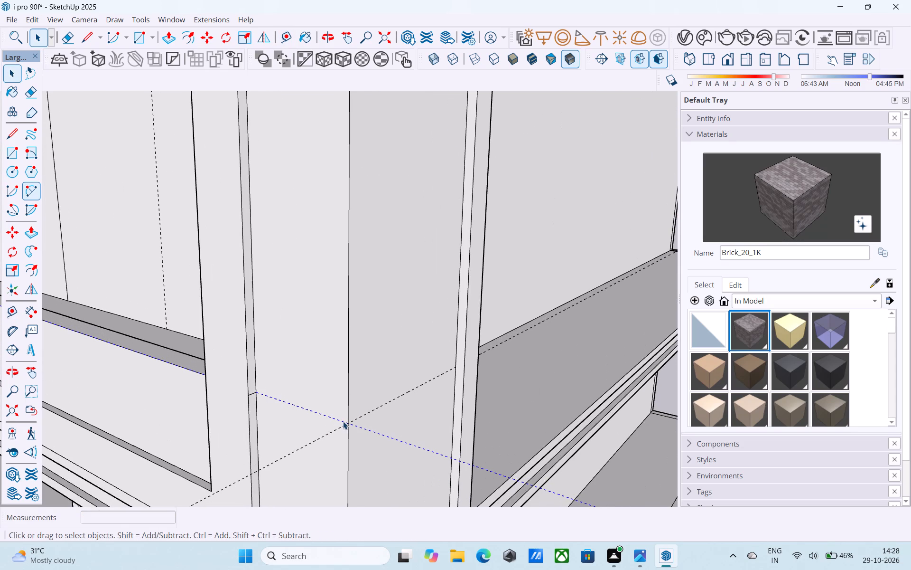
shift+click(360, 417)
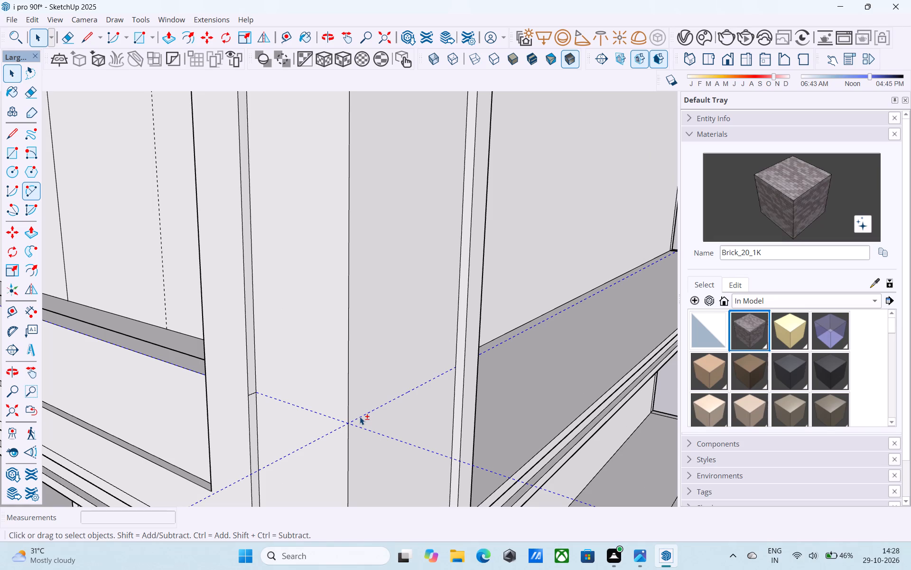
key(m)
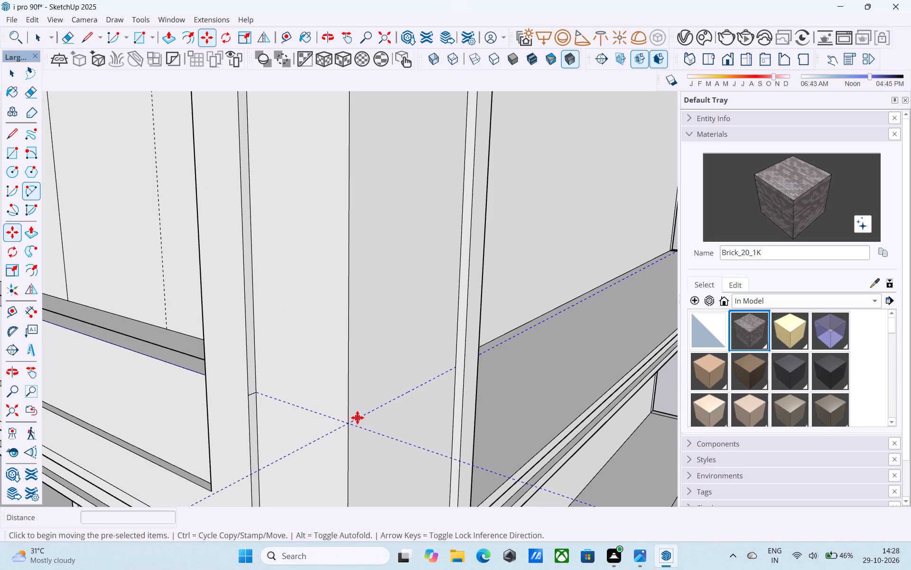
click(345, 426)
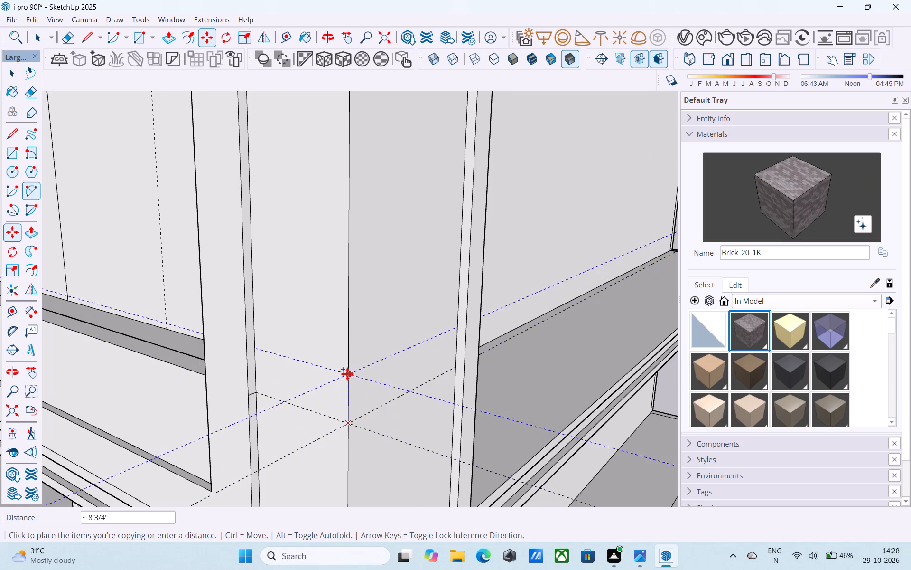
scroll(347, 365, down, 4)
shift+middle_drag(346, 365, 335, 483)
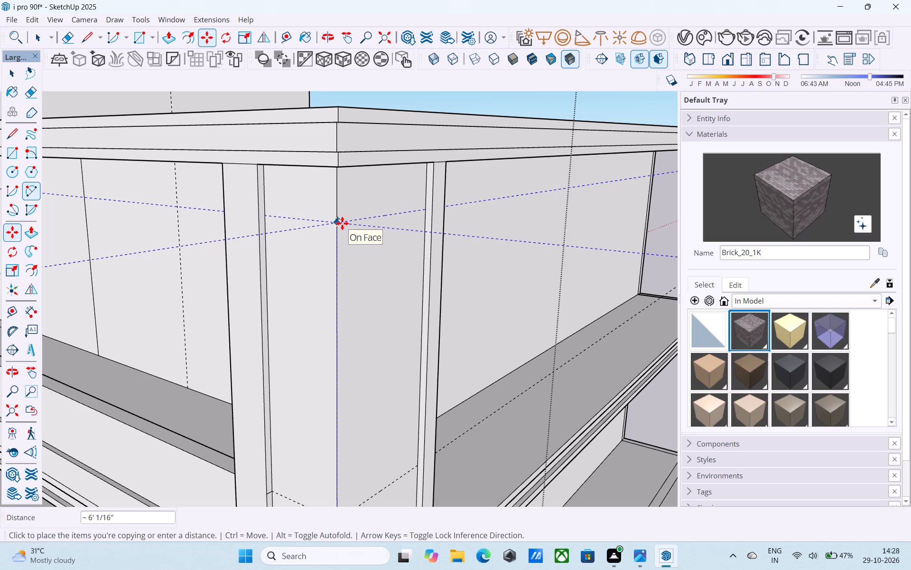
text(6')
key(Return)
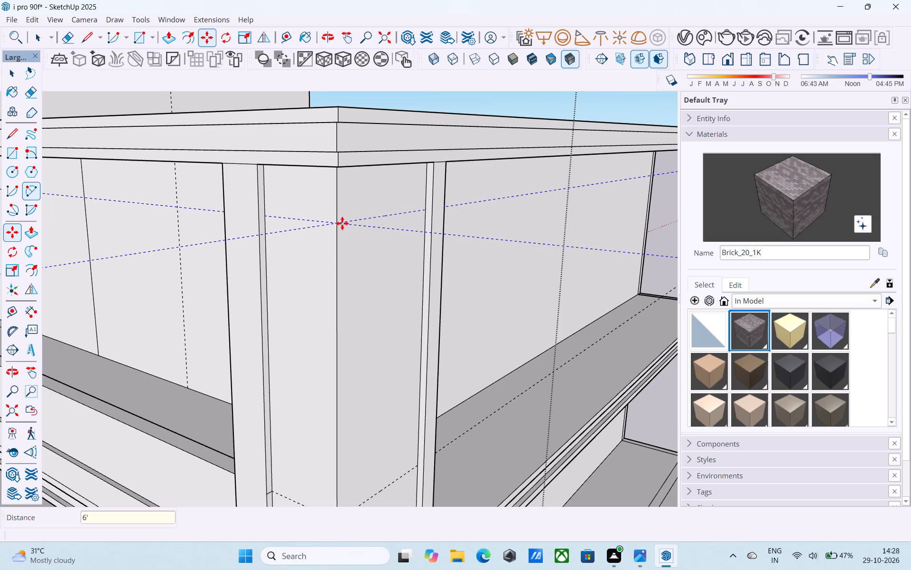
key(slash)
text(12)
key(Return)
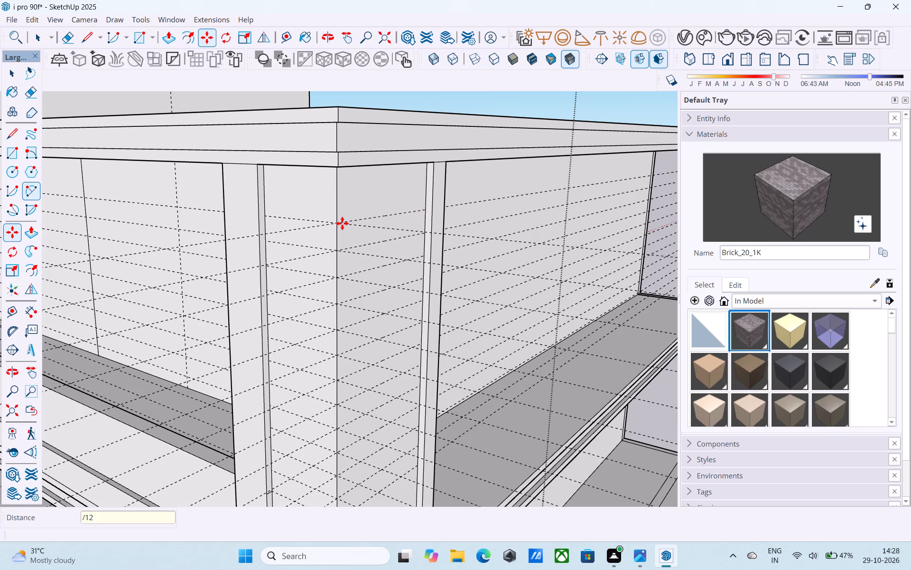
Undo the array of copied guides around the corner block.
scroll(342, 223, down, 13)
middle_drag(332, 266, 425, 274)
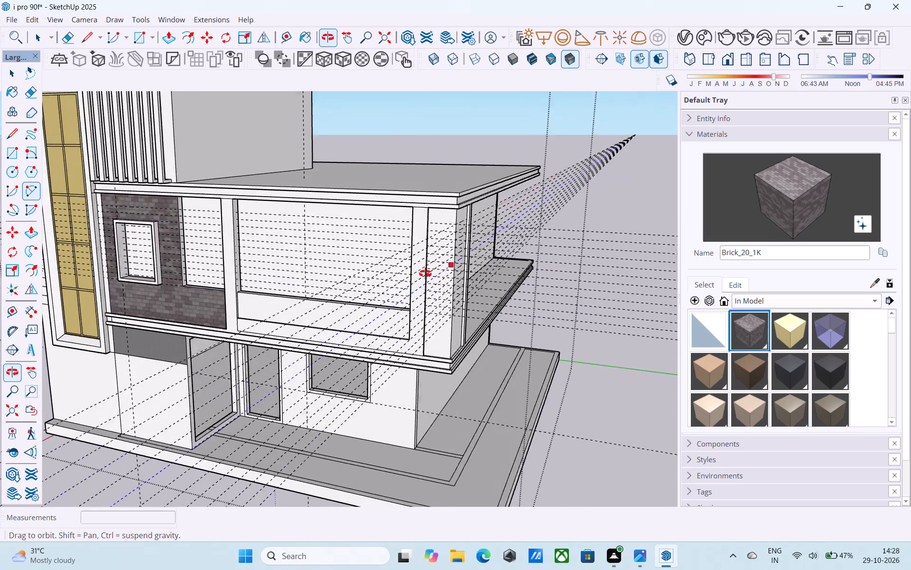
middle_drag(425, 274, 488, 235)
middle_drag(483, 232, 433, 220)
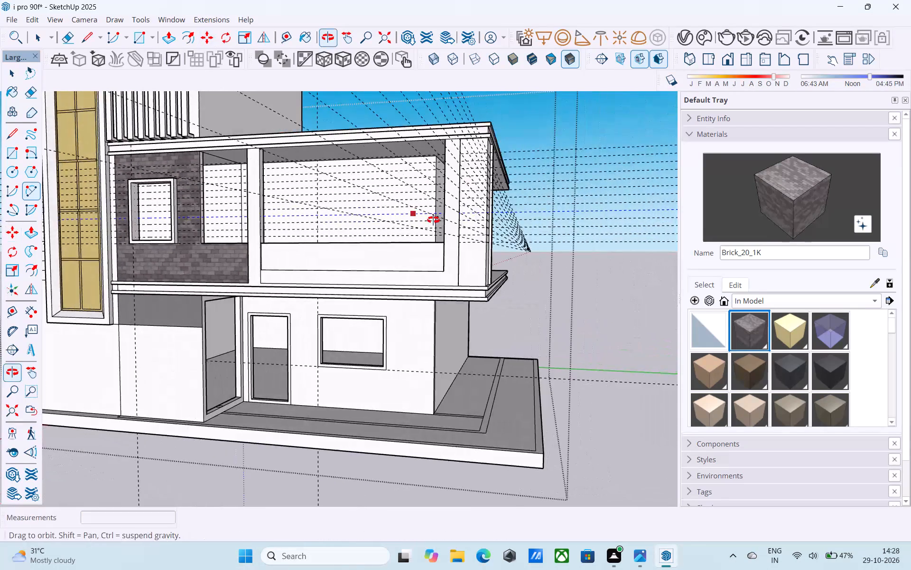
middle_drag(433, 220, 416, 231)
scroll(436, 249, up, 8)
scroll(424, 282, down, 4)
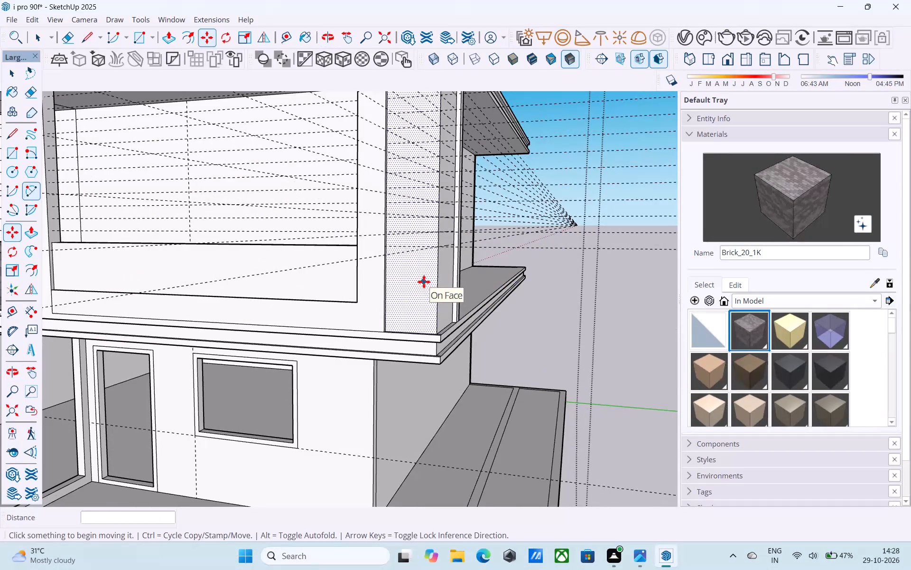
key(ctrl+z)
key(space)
Draw a 1' 10" horizontal line along the guide across the corner block's front face, from the outer corner to the raised strip.
middle_drag(420, 281, 418, 377)
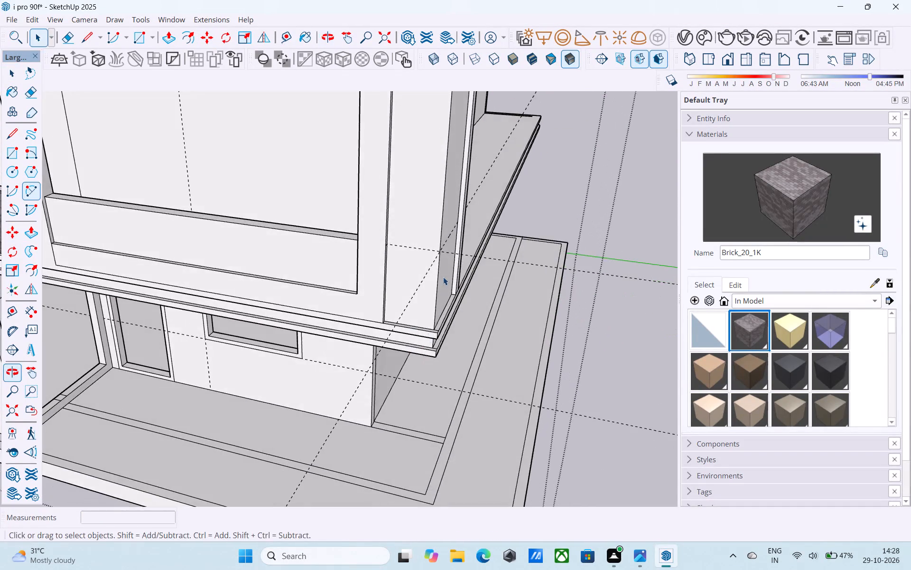
key(l)
scroll(453, 243, up, 12)
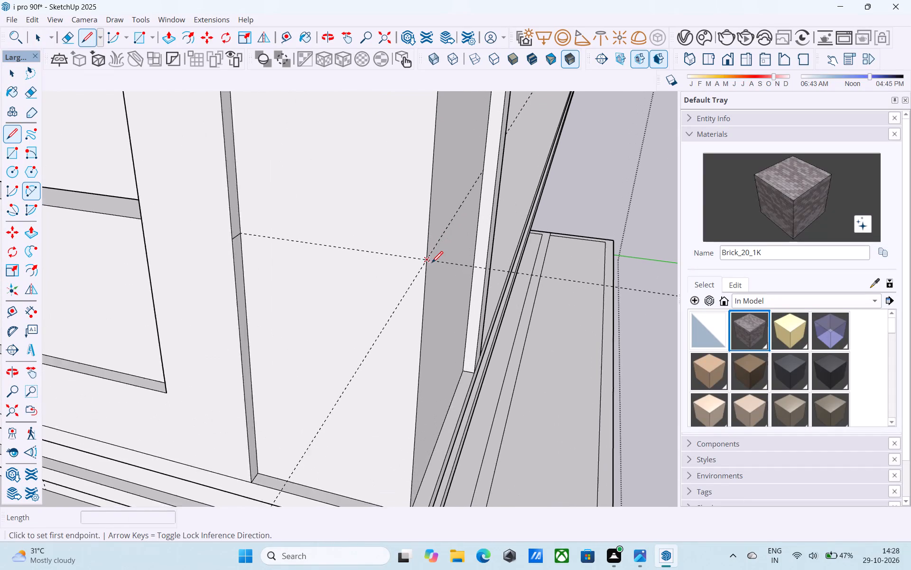
scroll(432, 264, up, 1)
click(430, 263)
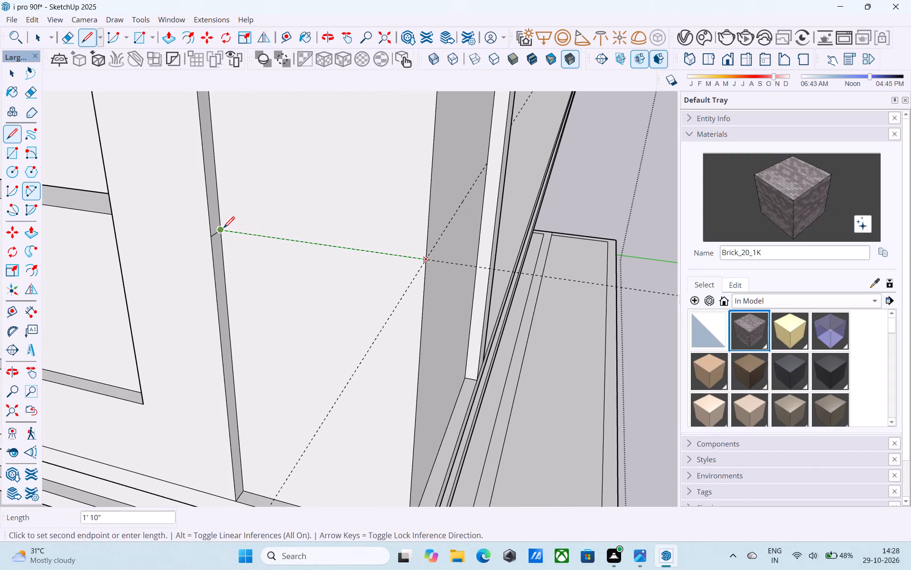
click(223, 229)
shift+middle_drag(428, 271, 335, 304)
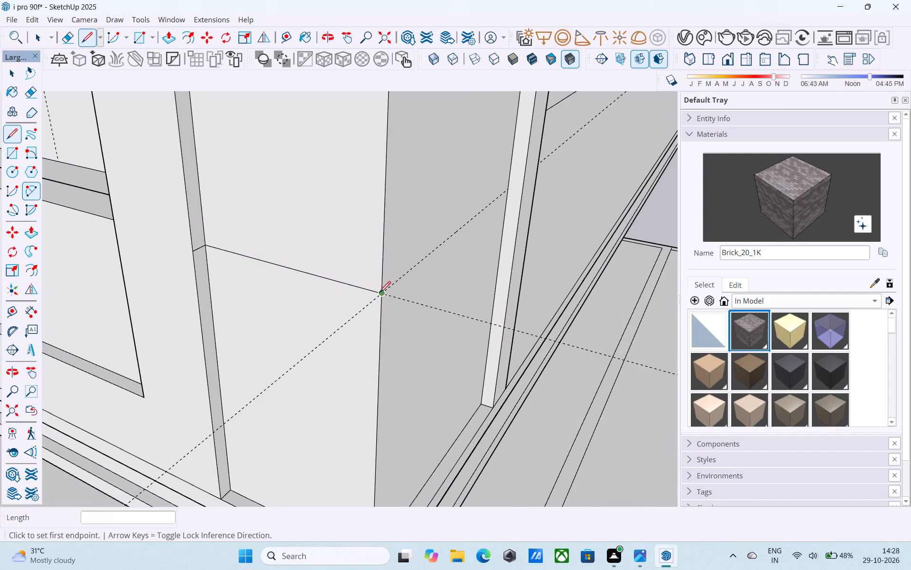
Draw a 3' horizontal line along the guide across the corner block's side face, from the outer corner to the raised strip.
click(380, 294)
click(510, 192)
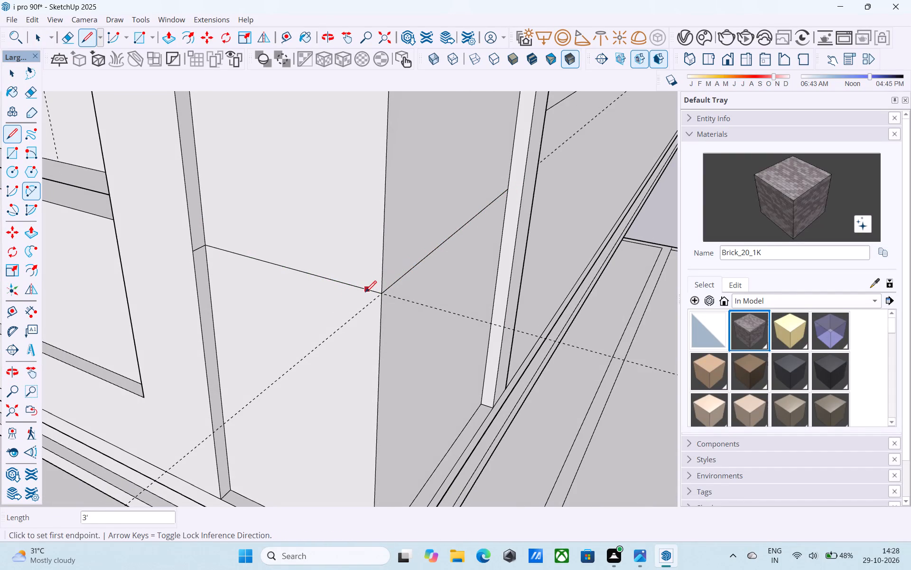
Copy the two horizontal lines 6' up the block's corner edge and divide the distance into 12 equal spacings.
key(space)
click(365, 287)
click(389, 287)
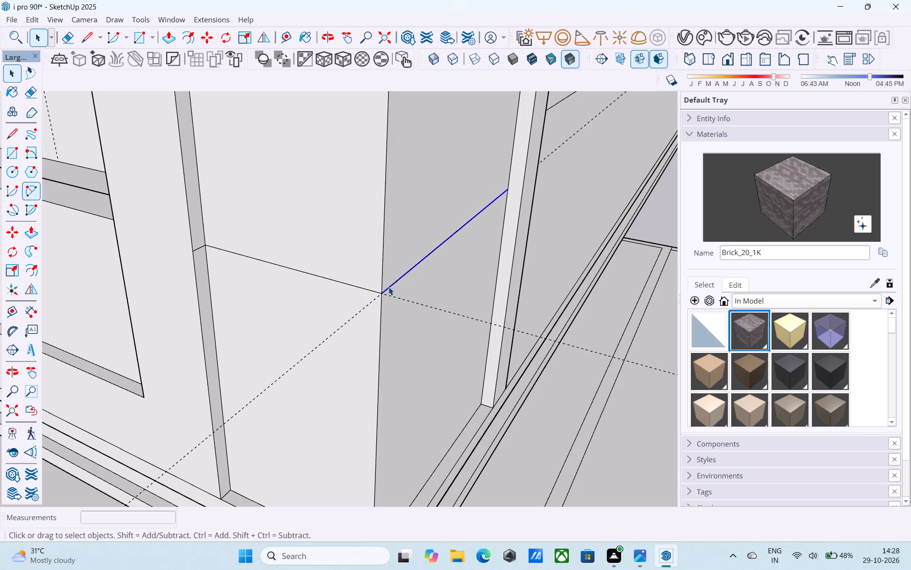
shift+click(353, 287)
key(m)
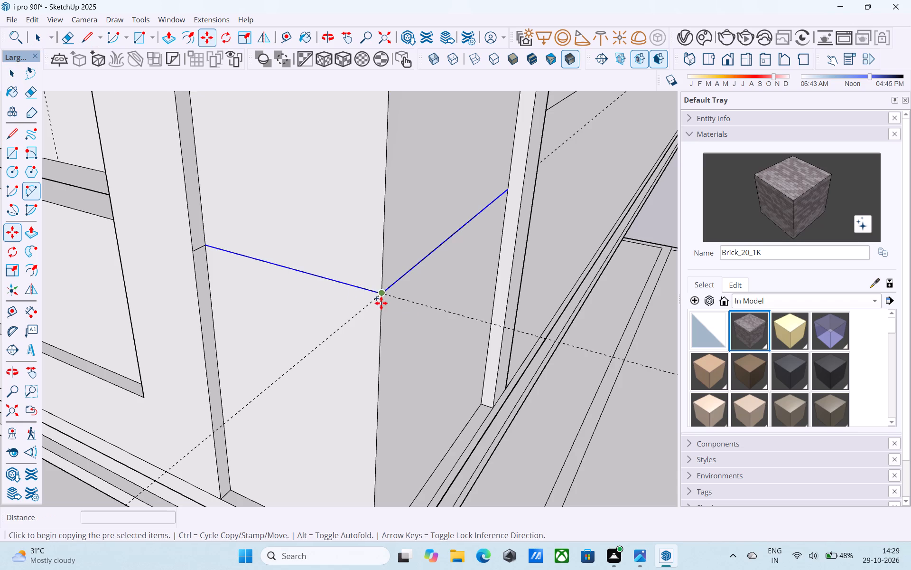
click(383, 295)
scroll(390, 266, down, 5)
shift+middle_drag(389, 268, 381, 455)
scroll(381, 454, down, 9)
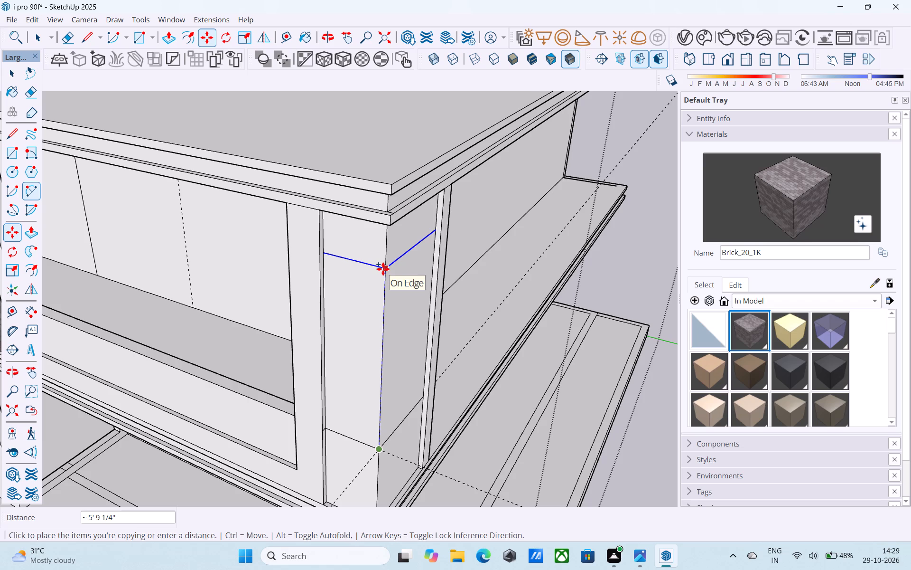
middle_drag(383, 269, 408, 125)
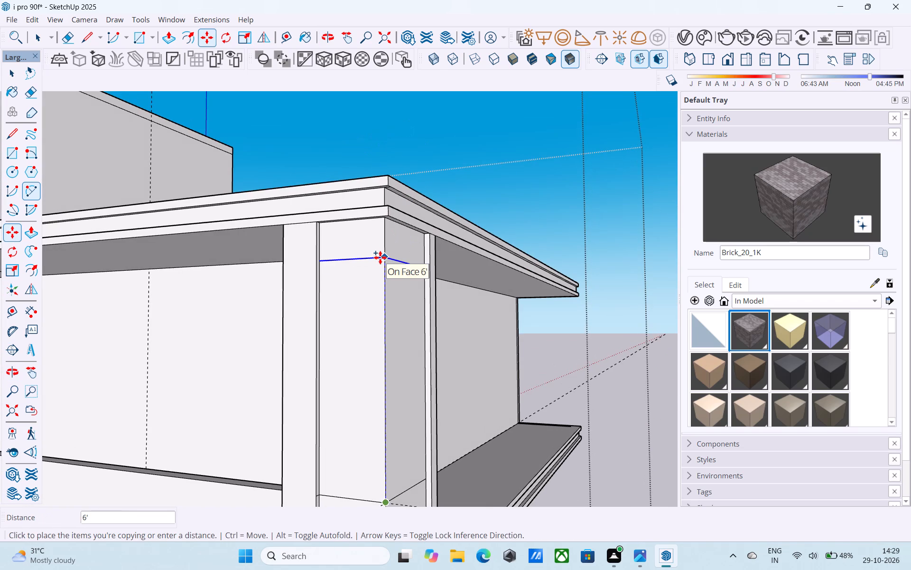
click(384, 256)
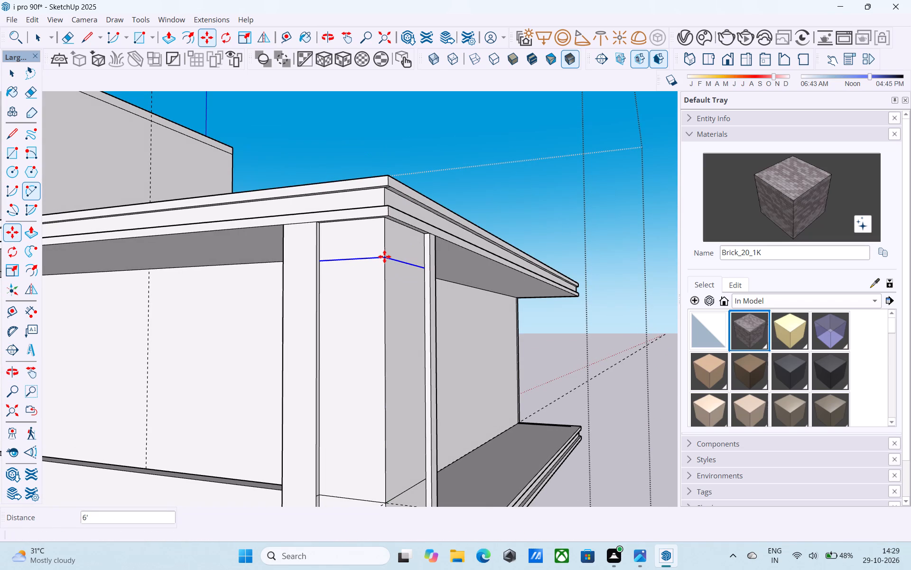
text(/12)
key(Return)
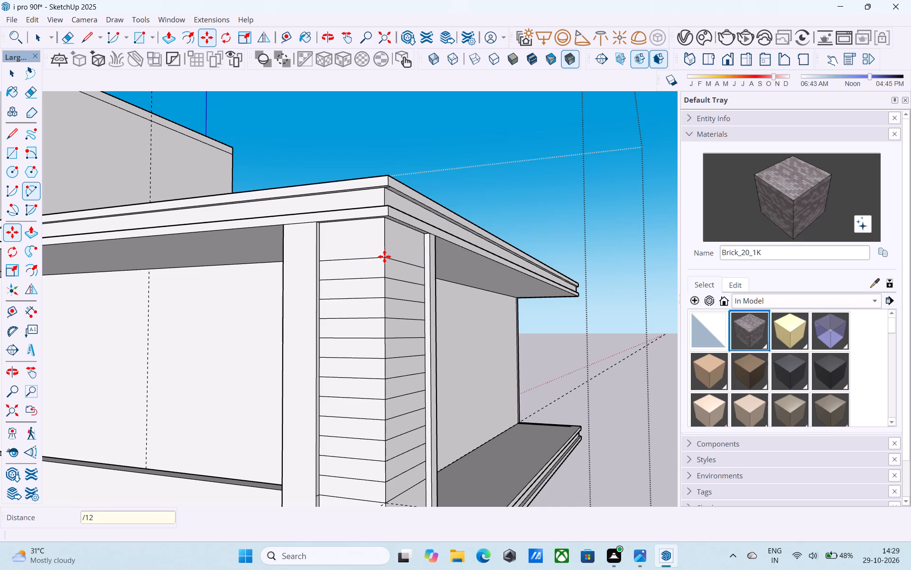
Change the array of copied lines on the corner block to 17 equal spacings.
key(slash)
text(17)
key(Return)
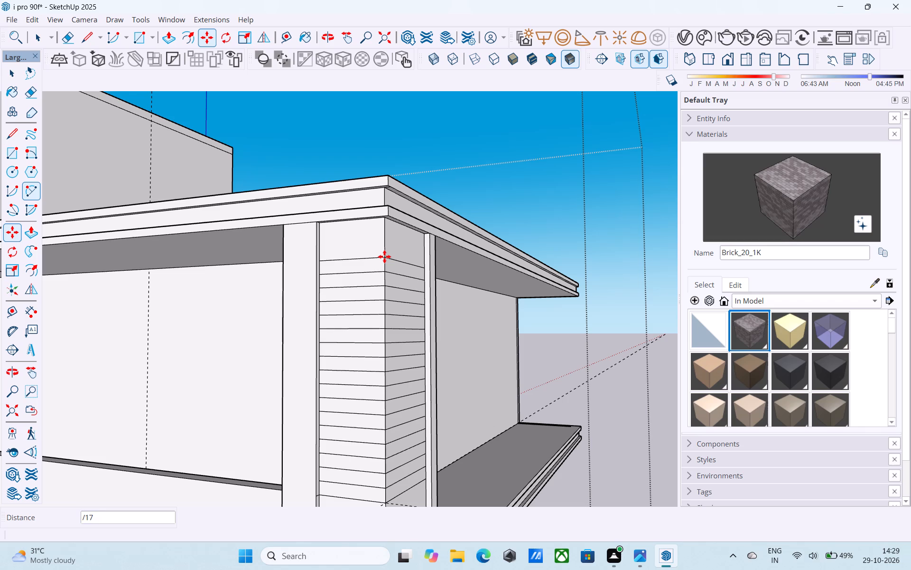
Push the second band from the bottom of the corner block's front face 6" inward.
scroll(307, 278, down, 5)
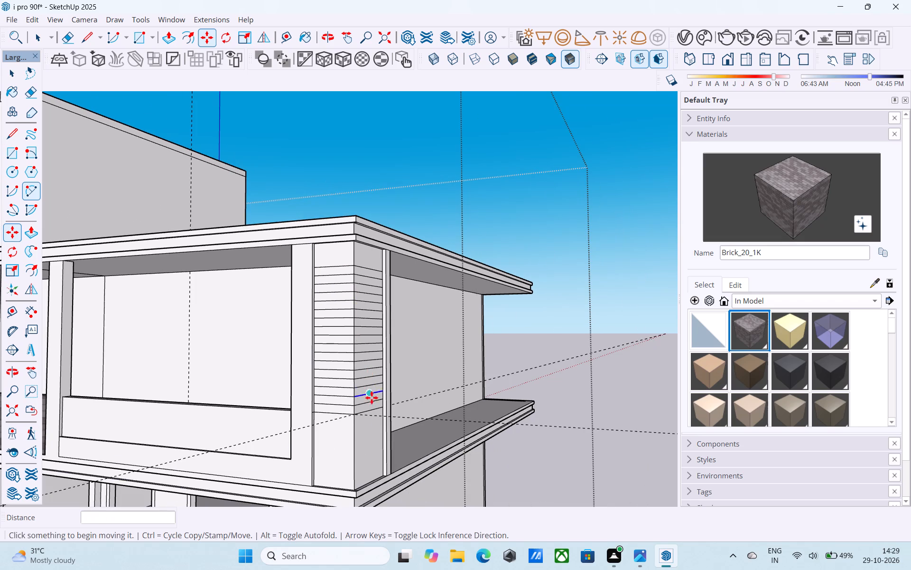
scroll(341, 419, up, 5)
key(space)
scroll(339, 411, up, 8)
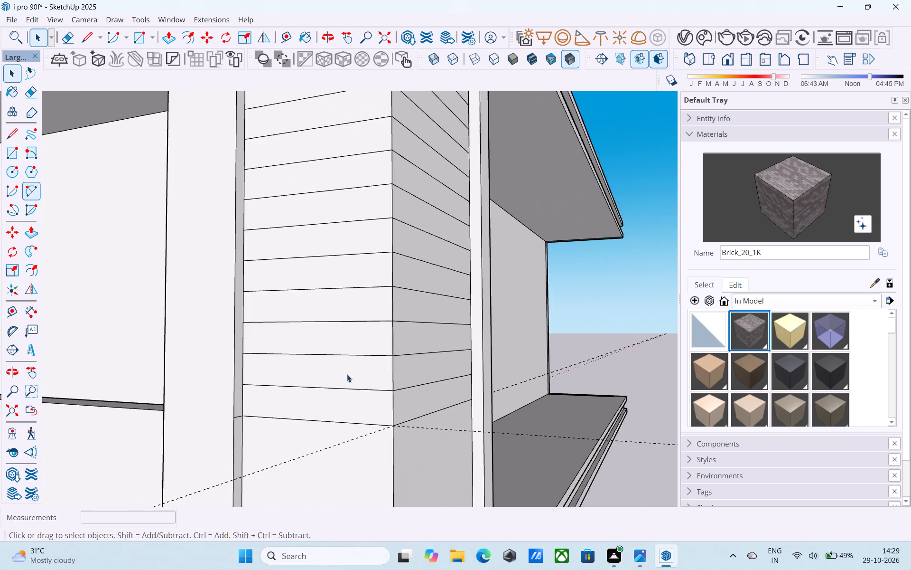
scroll(347, 366, down, 4)
click(346, 371)
scroll(346, 371, up, 3)
key(p)
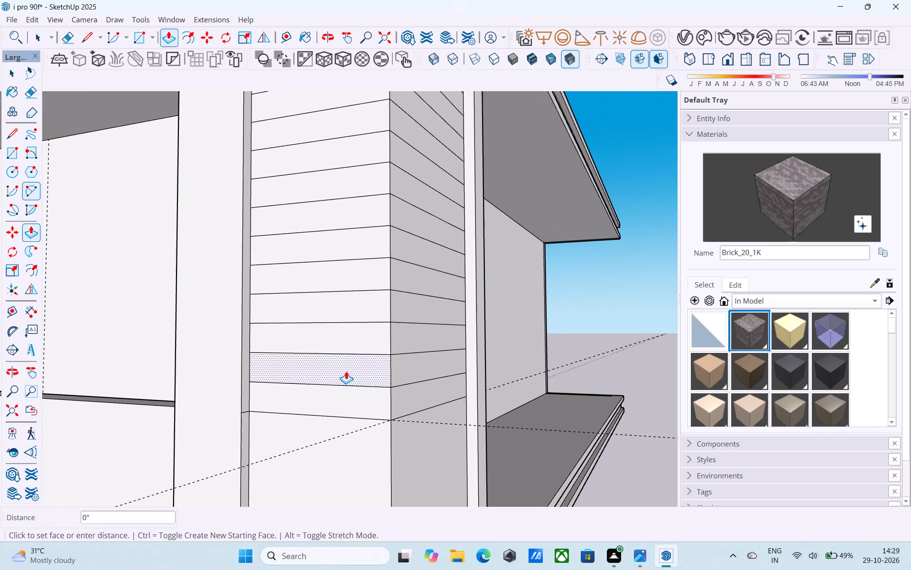
click(346, 371)
scroll(363, 365, up, 3)
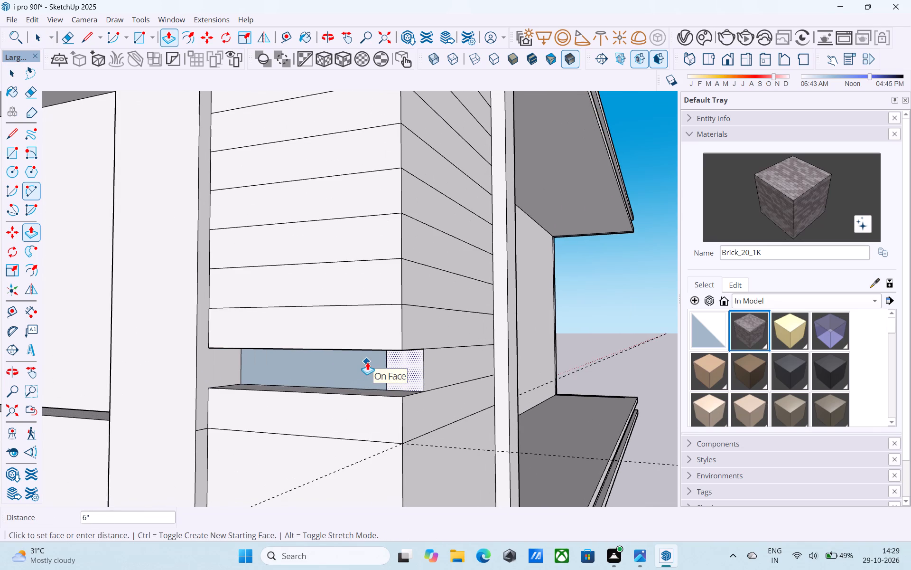
click(367, 362)
Push the matching second band on the block's side face inward to align with the front recess.
key(space)
click(429, 364)
key(p)
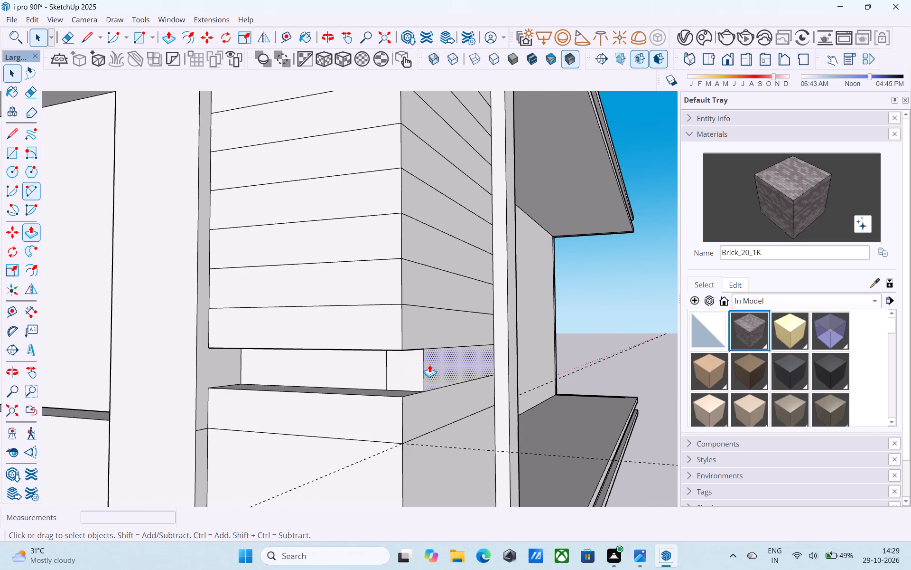
click(429, 364)
click(390, 366)
Delete the vertical edge at the inner corner of the lowest recess.
key(space)
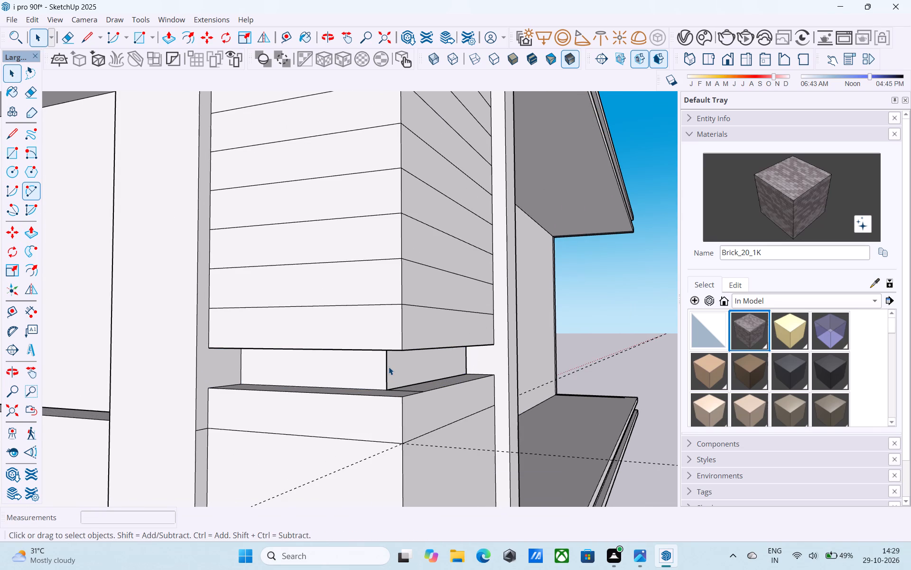
click(389, 367)
key(Delete)
Push the fourth band of the block's front face inward, leaving one raised band above the lowest recess.
middle_drag(300, 368, 344, 359)
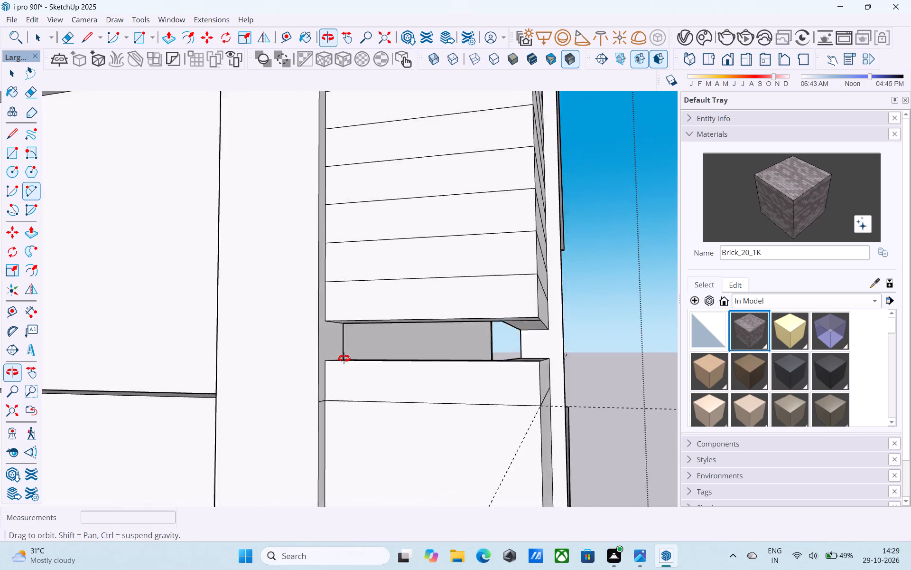
middle_drag(344, 359, 305, 338)
scroll(305, 338, down, 3)
middle_drag(305, 338, 304, 345)
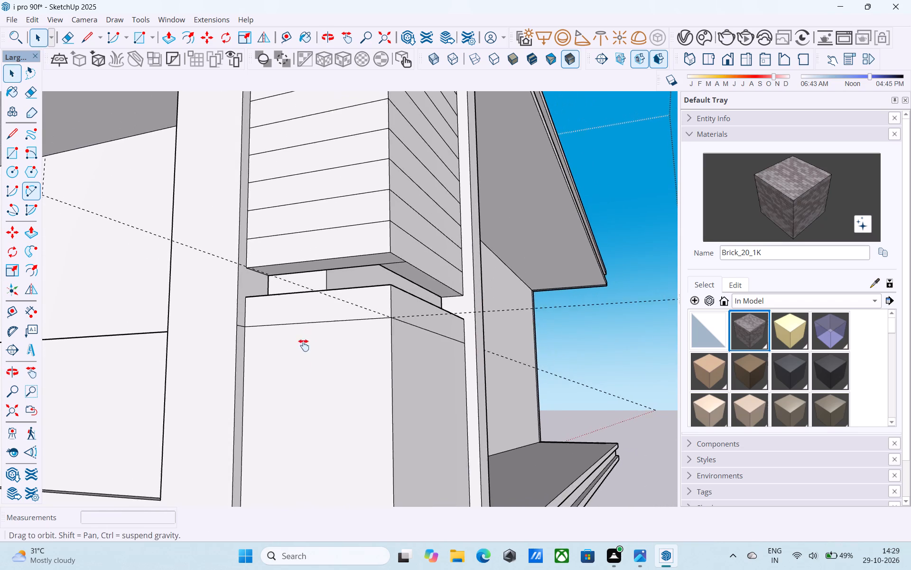
middle_drag(304, 345, 312, 424)
middle_drag(359, 308, 354, 315)
scroll(354, 315, up, 2)
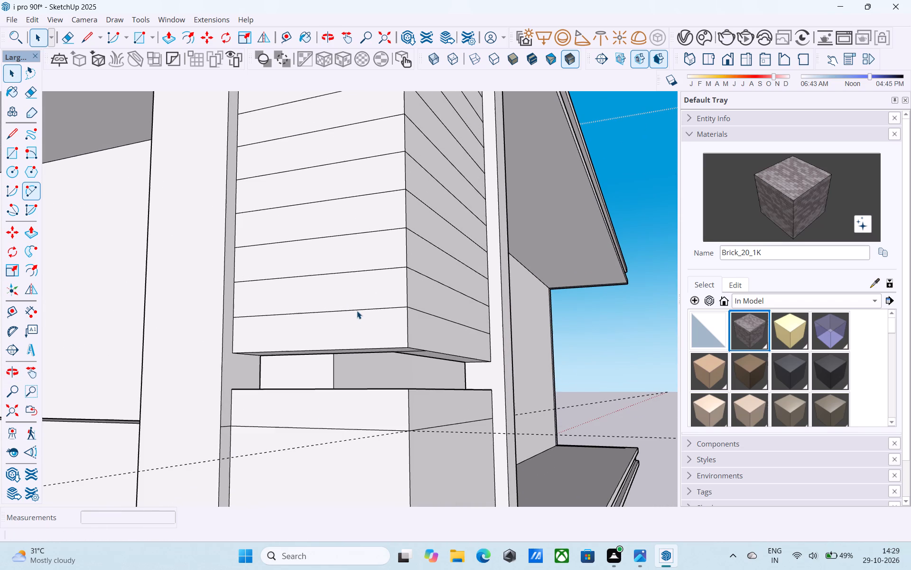
click(368, 297)
key(p)
click(368, 296)
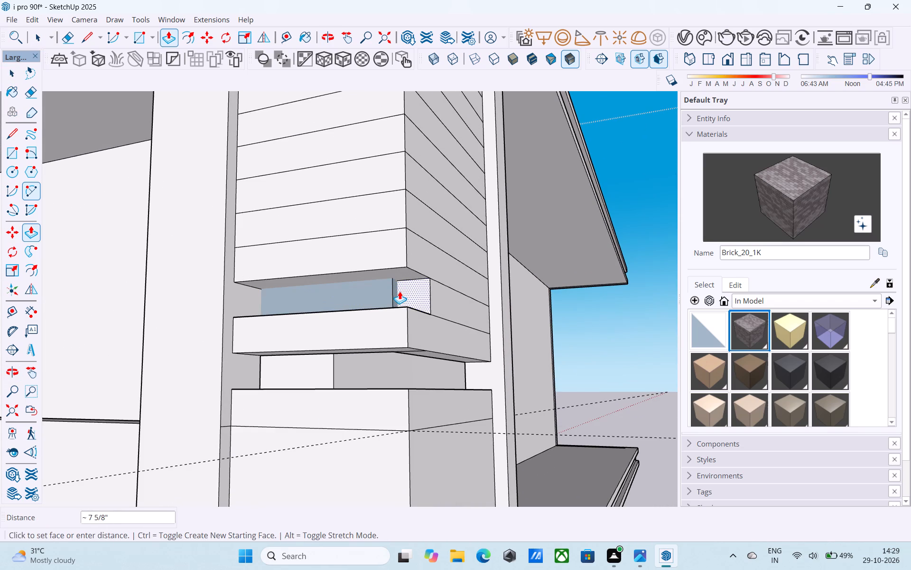
click(394, 286)
Recess the next three alternate bands up the block's front face, repeating the same push depth.
shift+middle_drag(394, 286, 395, 360)
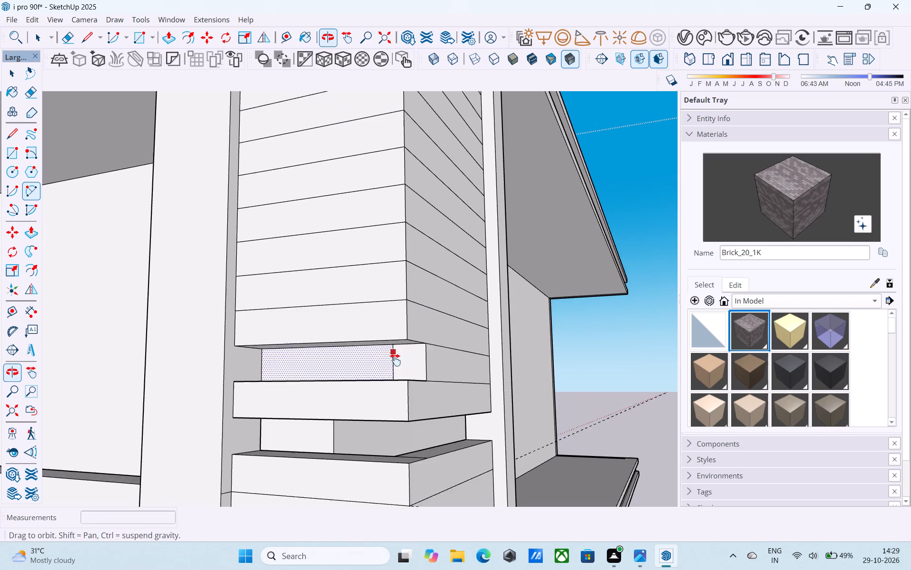
shift+middle_drag(395, 360, 395, 368)
key(space)
click(383, 299)
key(p)
double_click(383, 299)
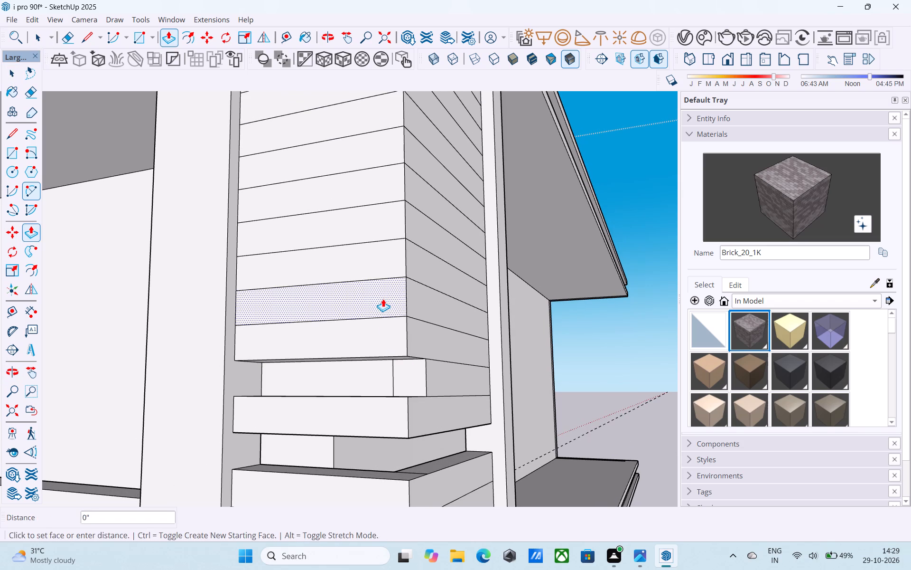
middle_drag(383, 299, 396, 380)
double_click(388, 317)
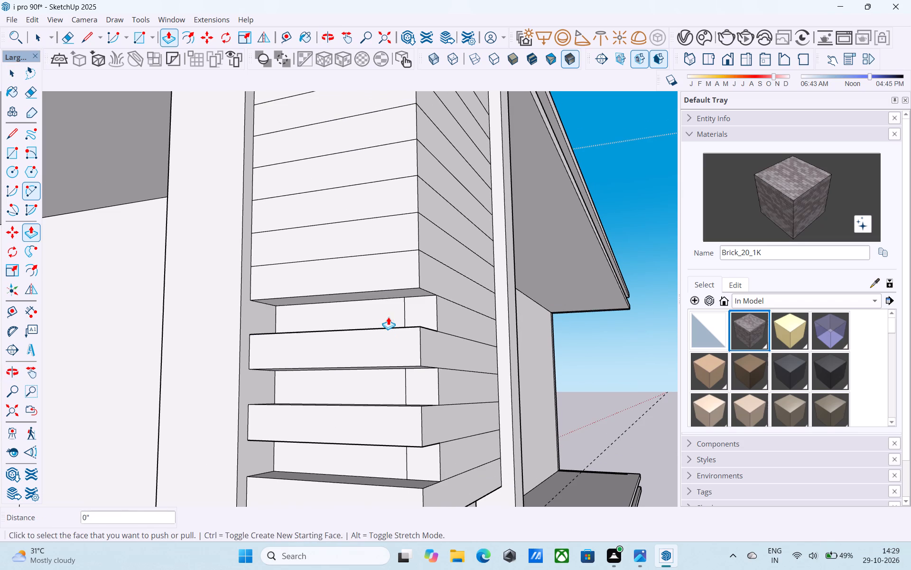
middle_drag(390, 302, 384, 402)
double_click(375, 345)
Recess the remaining three alternate bands up to the top of the block's front face with the same push depth.
middle_drag(396, 298, 382, 386)
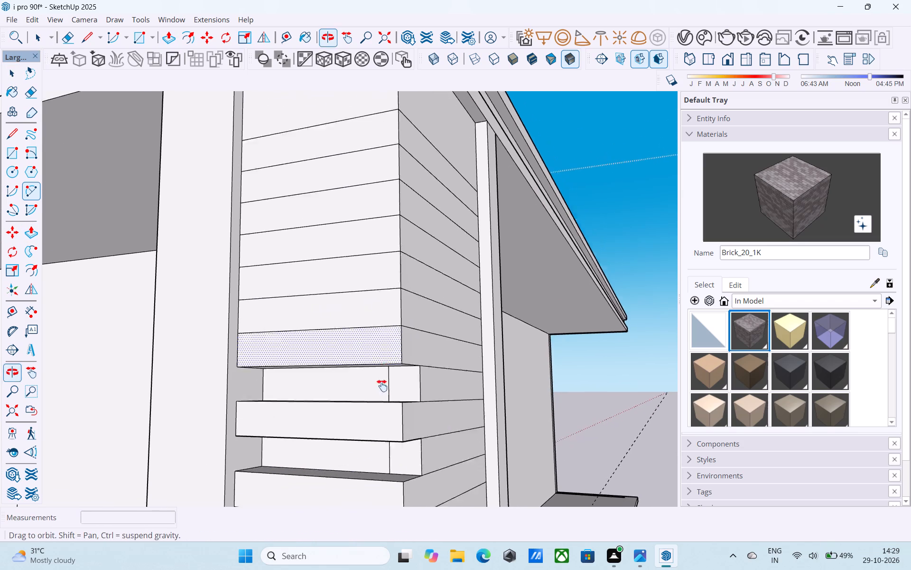
middle_drag(382, 386, 382, 407)
double_click(372, 379)
double_click(380, 295)
shift+middle_drag(381, 286, 361, 371)
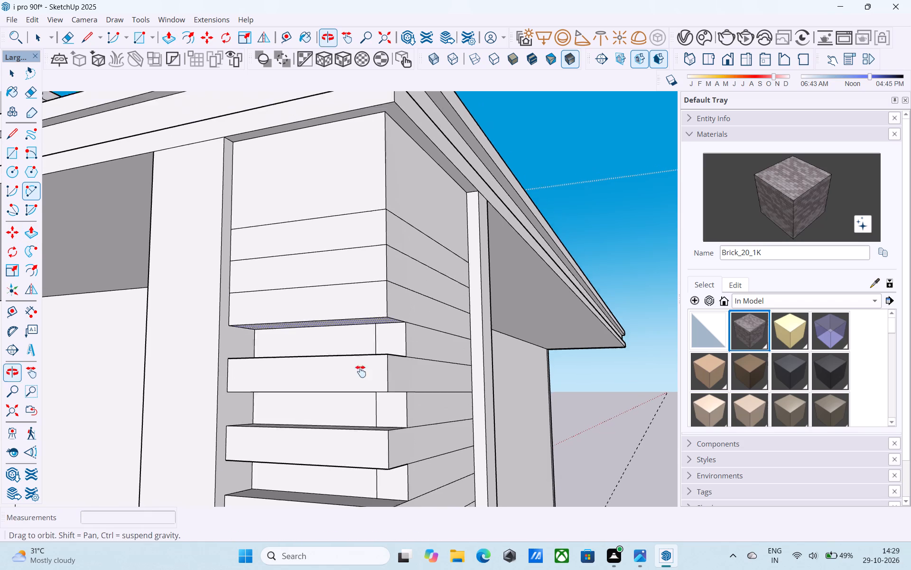
shift+middle_drag(361, 371, 357, 399)
double_click(346, 350)
Recess the five uppermost matching alternate bands on the block's side face, working downward from the top.
middle_drag(363, 336, 260, 339)
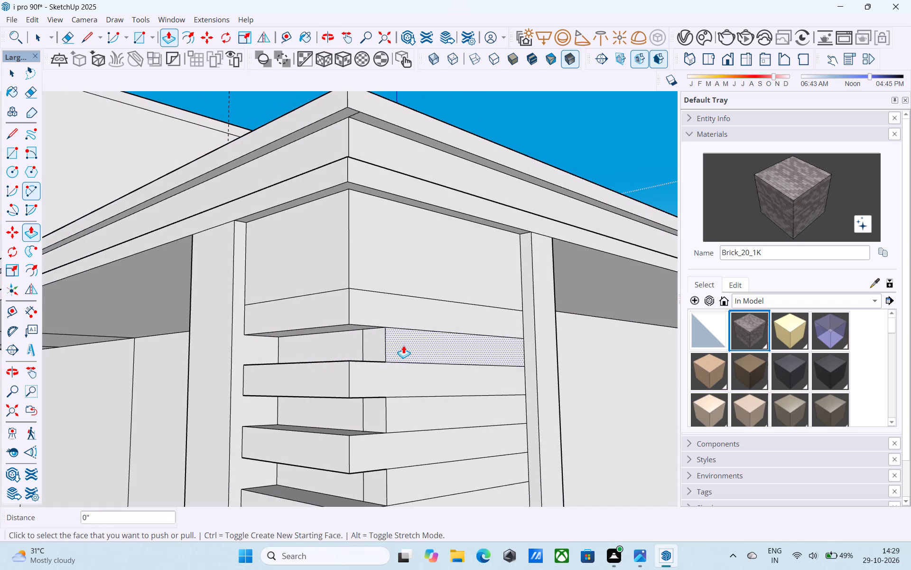
double_click(403, 345)
double_click(403, 409)
middle_drag(403, 410, 388, 322)
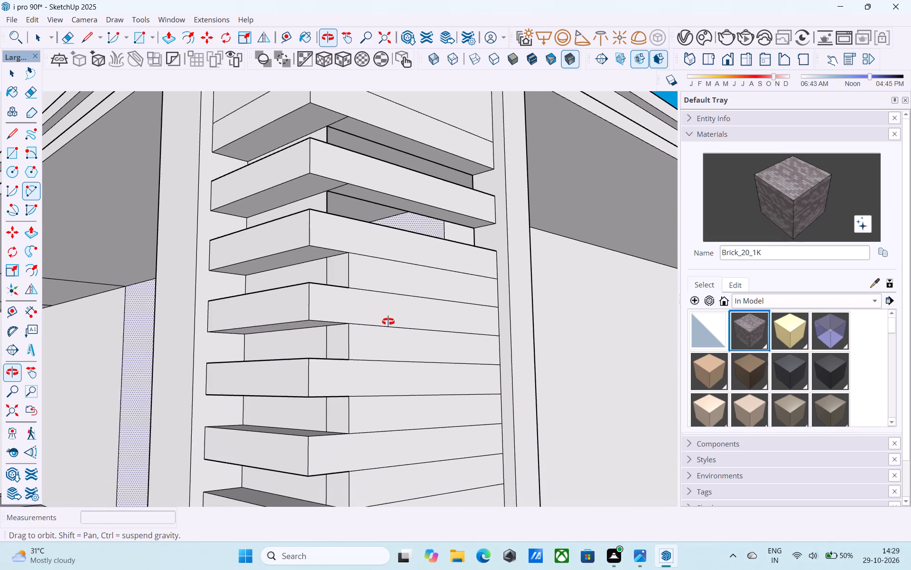
middle_drag(388, 322, 405, 332)
double_click(380, 276)
double_click(374, 340)
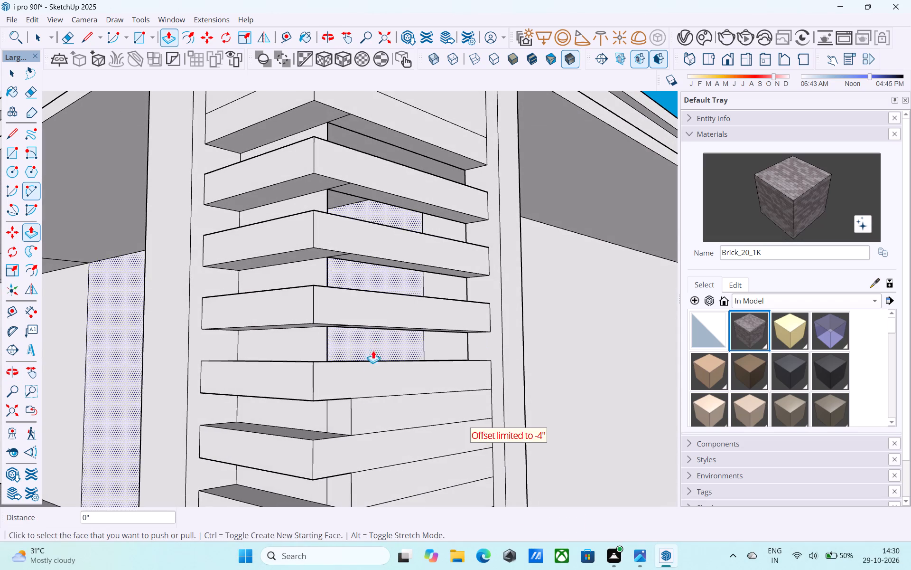
double_click(364, 402)
Recess the last two matching bands on the side face, aligning the lower one with the inner corner of the recess above.
middle_drag(364, 402, 358, 275)
middle_drag(358, 260, 359, 358)
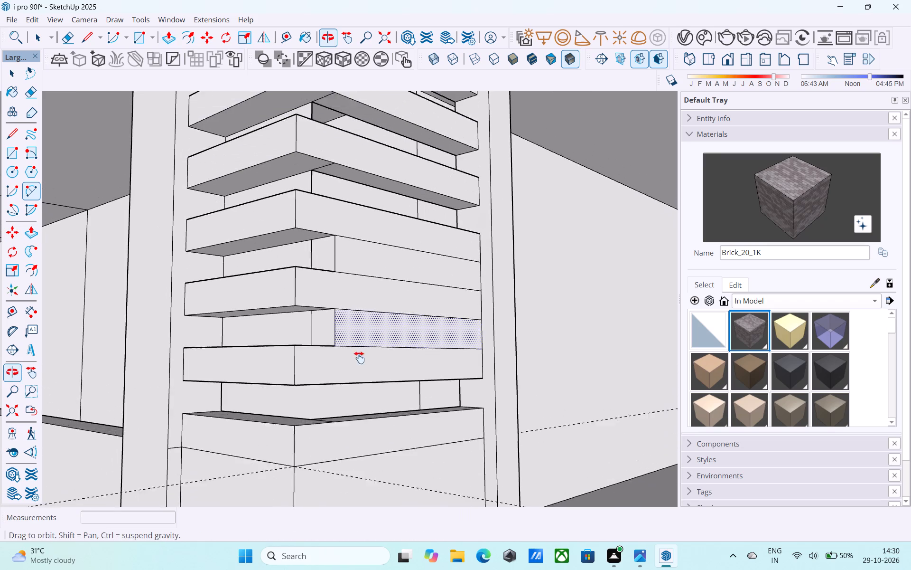
middle_drag(359, 358, 367, 393)
double_click(360, 311)
double_click(355, 382)
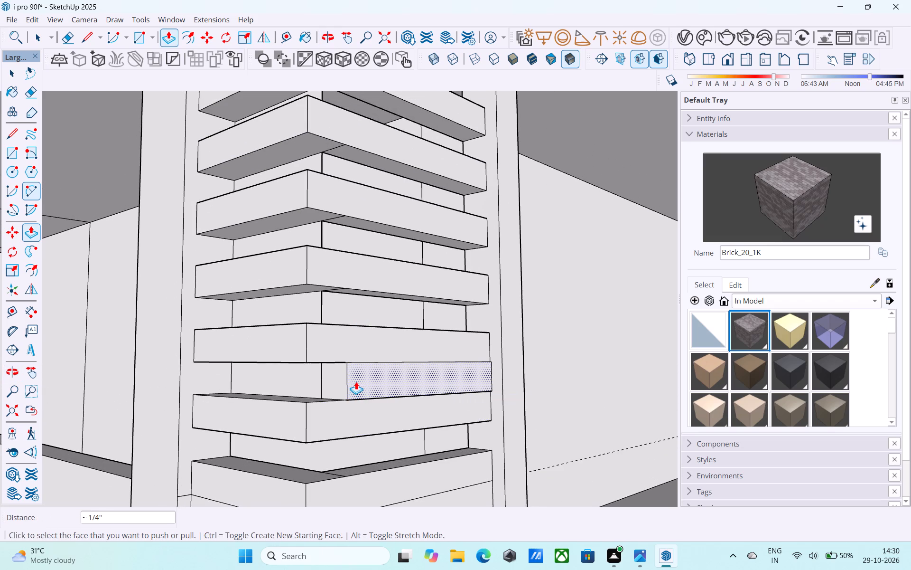
double_click(356, 381)
click(356, 381)
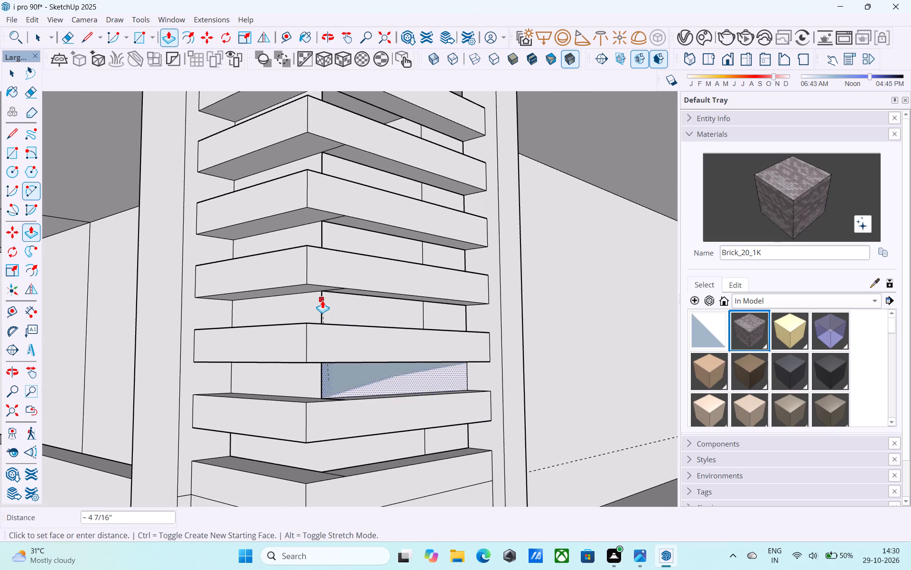
click(322, 300)
middle_drag(349, 441, 382, 444)
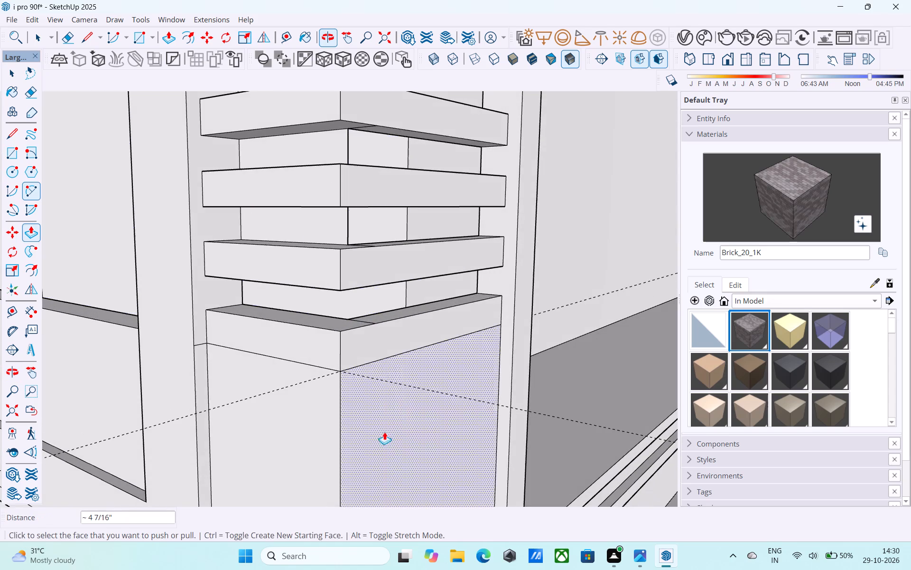
shift+middle_drag(394, 344, 385, 435)
key(space)
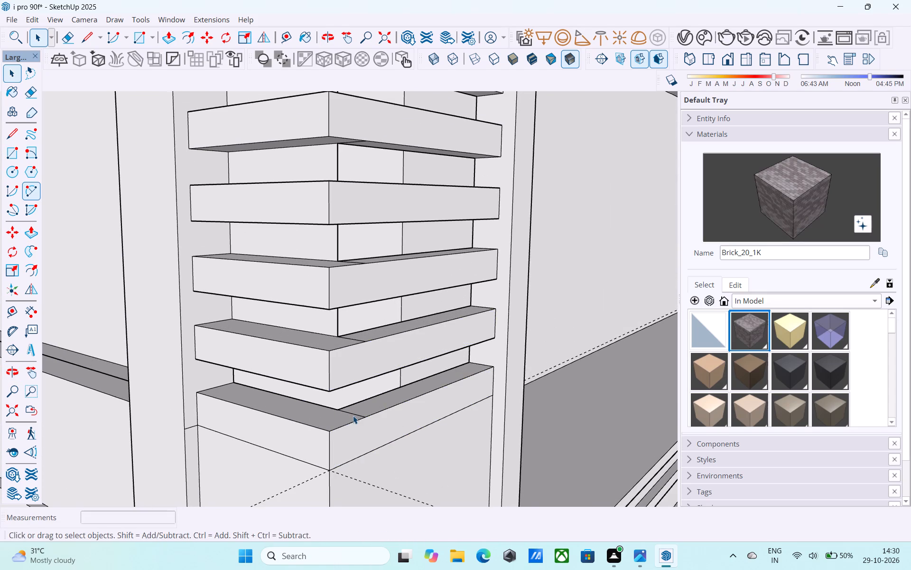
Erase the leftover seam line on the ledge at the inner corner of the block's lowest recess.
scroll(353, 416, up, 5)
key(e)
drag(353, 416, 358, 410)
scroll(359, 409, down, 18)
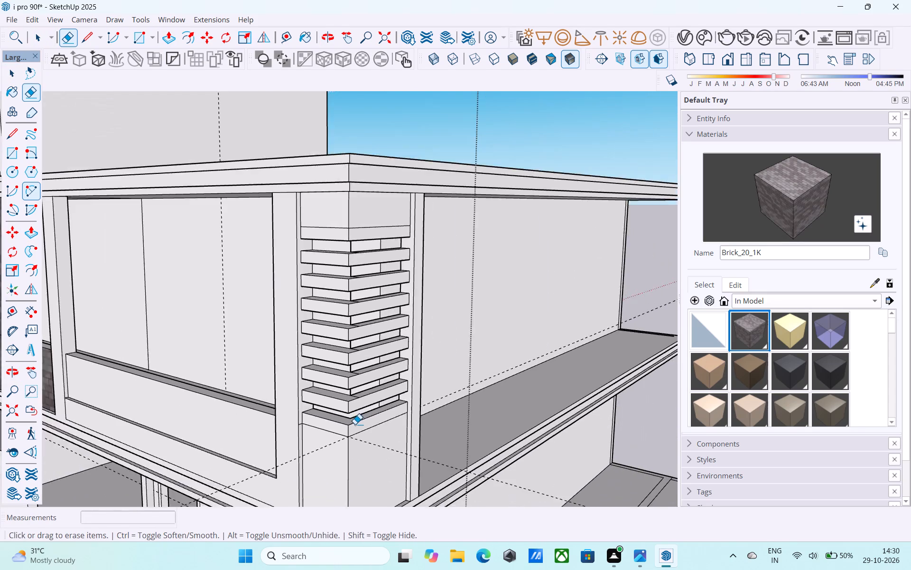
Erase the vertical corner edge in the uppermost recess, undoing the stray erasure of the underside edge beside it.
scroll(355, 424, down, 5)
shift+middle_drag(352, 430, 373, 431)
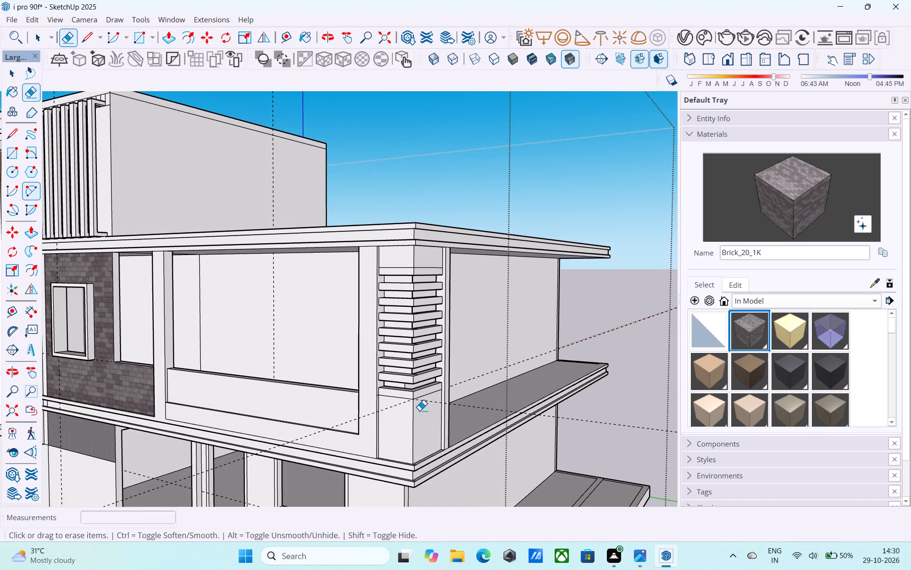
scroll(399, 369, up, 5)
middle_drag(406, 356, 358, 393)
scroll(380, 307, up, 8)
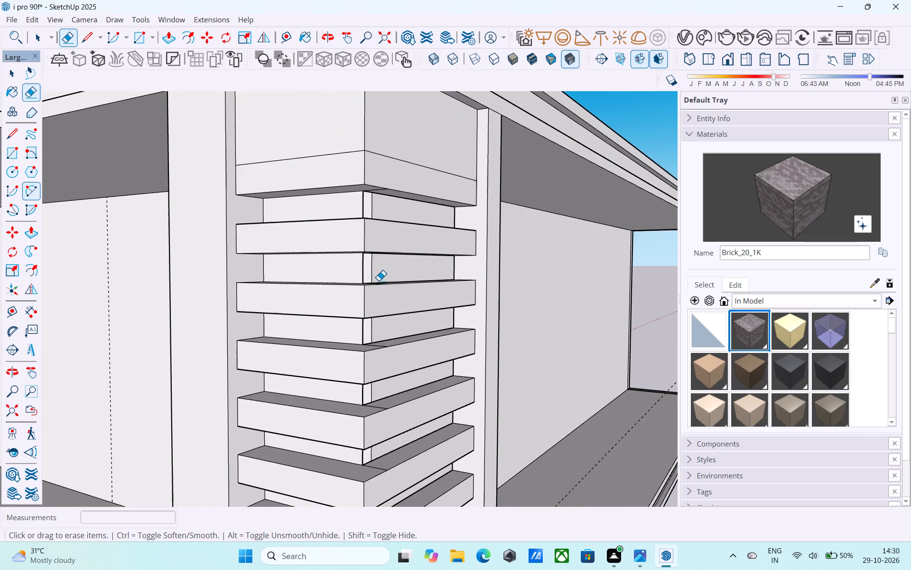
scroll(377, 235, up, 5)
click(354, 189)
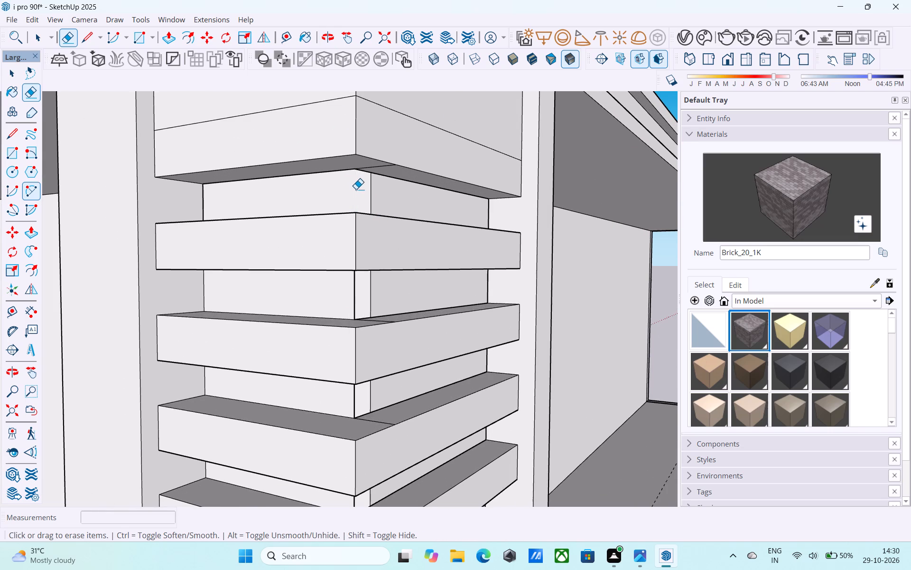
drag(381, 177, 377, 172)
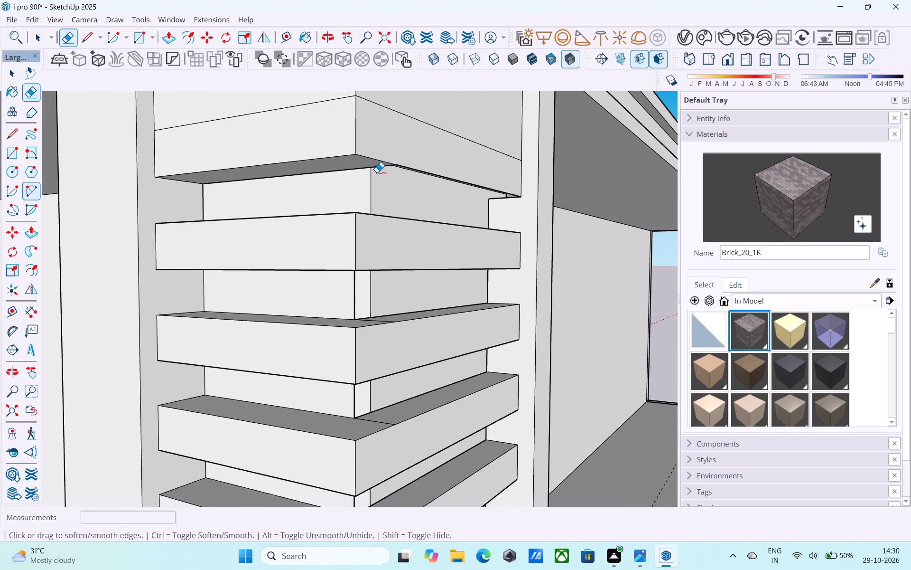
key(ctrl+z)
Erase the short seam lines crossing the undersides of the block's upper projecting bands near the corner.
middle_drag(385, 204, 377, 170)
scroll(377, 170, down, 4)
shift+middle_drag(377, 170, 400, 373)
middle_drag(380, 281, 379, 245)
scroll(362, 155, up, 5)
drag(363, 149, 363, 144)
scroll(363, 144, down, 5)
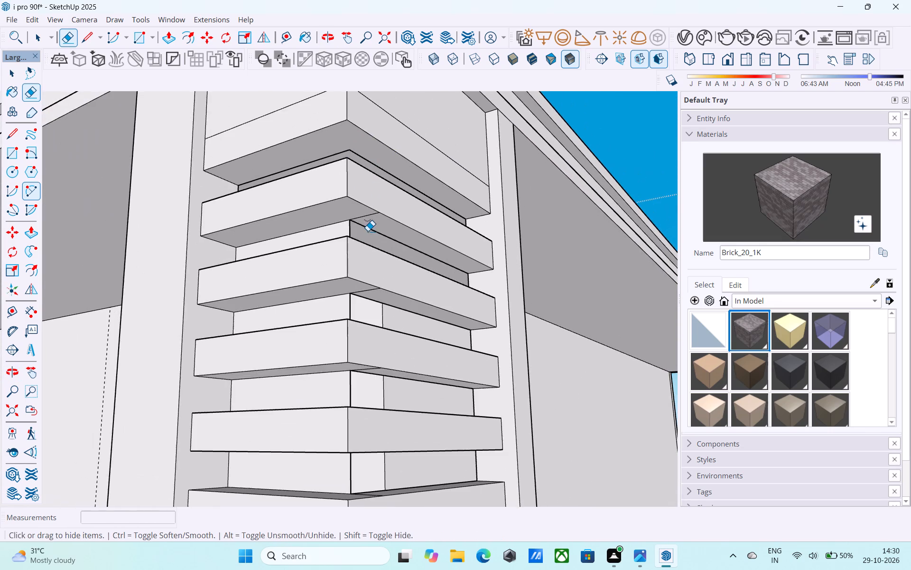
shift+scroll(368, 231, up, 5)
drag(319, 130, 318, 123)
scroll(324, 138, down, 5)
scroll(342, 173, down, 5)
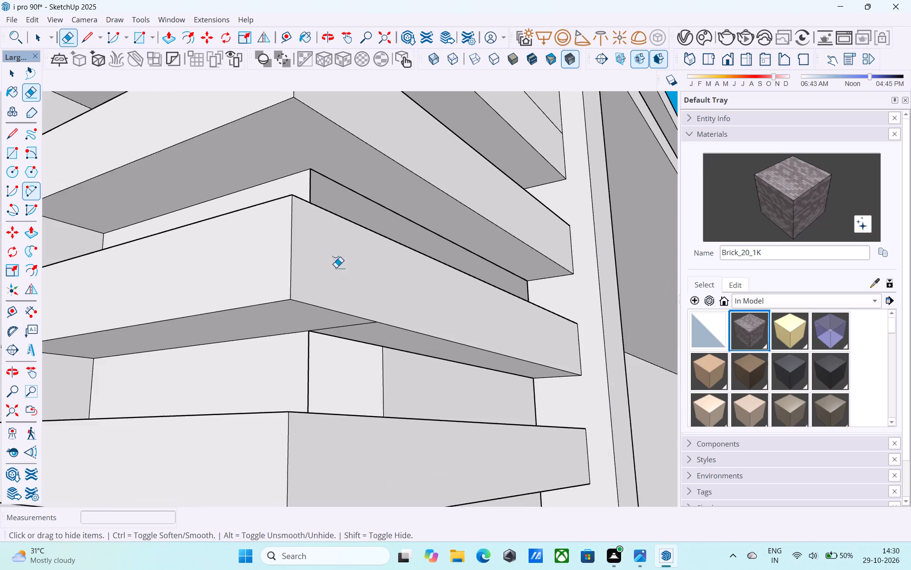
middle_drag(336, 267, 330, 208)
scroll(337, 229, up, 5)
drag(335, 296, 340, 312)
scroll(346, 324, down, 3)
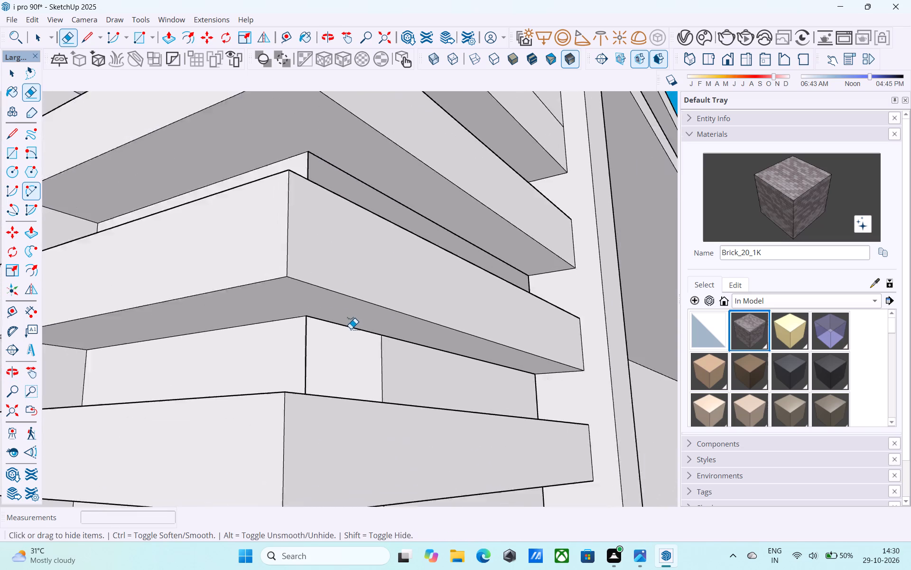
Erase the underside seam lines and vertical corner edges in the block's middle recesses.
scroll(351, 329, down, 2)
middle_drag(347, 342, 348, 318)
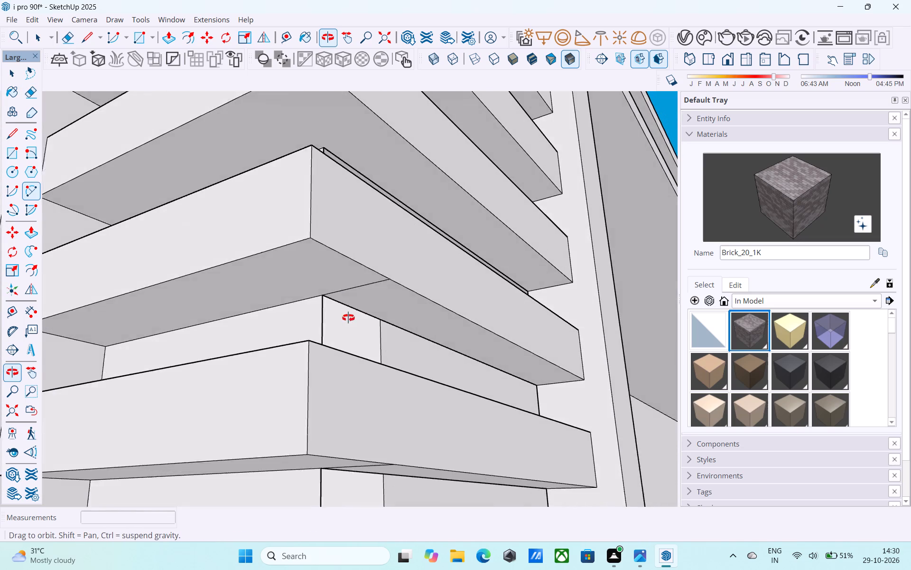
middle_drag(348, 318, 348, 317)
drag(347, 285, 340, 277)
scroll(336, 328, down, 1)
shift+middle_drag(335, 327, 329, 280)
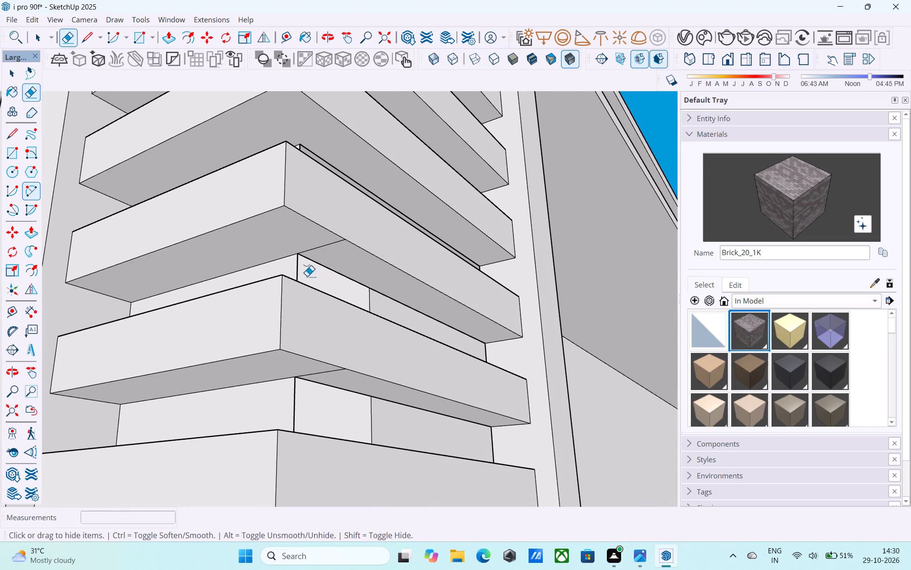
click(301, 272)
drag(297, 399, 292, 401)
middle_drag(299, 264, 293, 313)
click(273, 331)
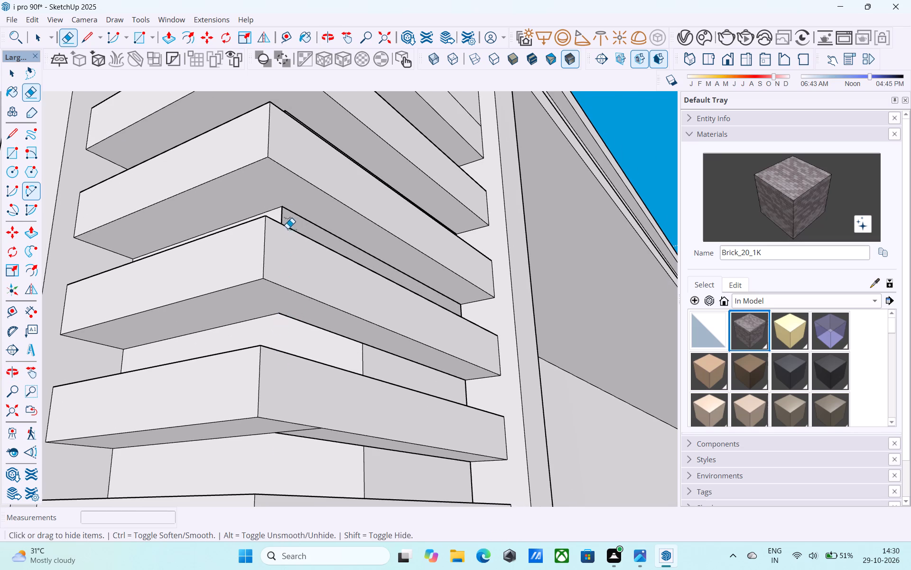
click(284, 214)
Undo the last edge erasure and delete the leftover face beside the vertical corner edge in the recess.
middle_click(283, 214)
shift+scroll(283, 214, up, 1)
shift+scroll(283, 214, down, 4)
middle_drag(285, 217, 286, 243)
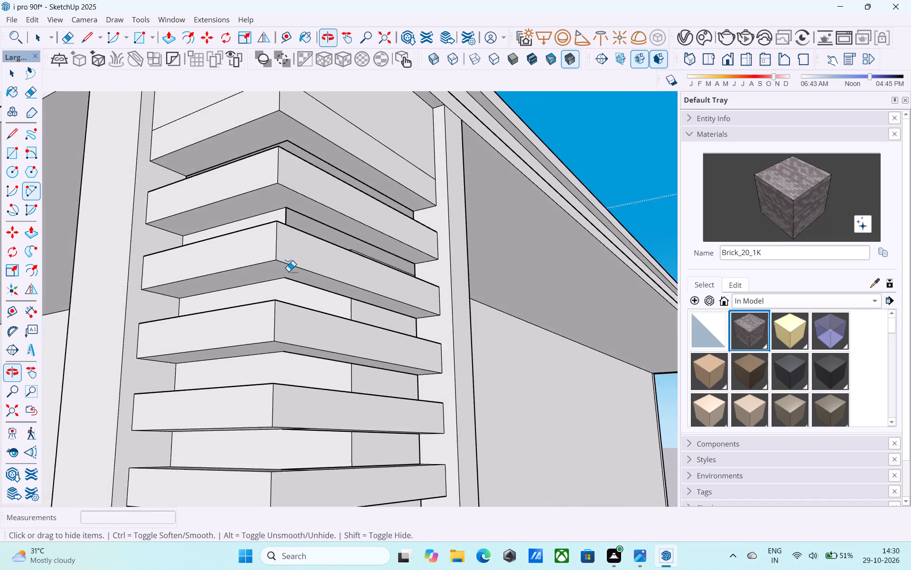
scroll(286, 284, up, 8)
middle_drag(280, 300, 438, 397)
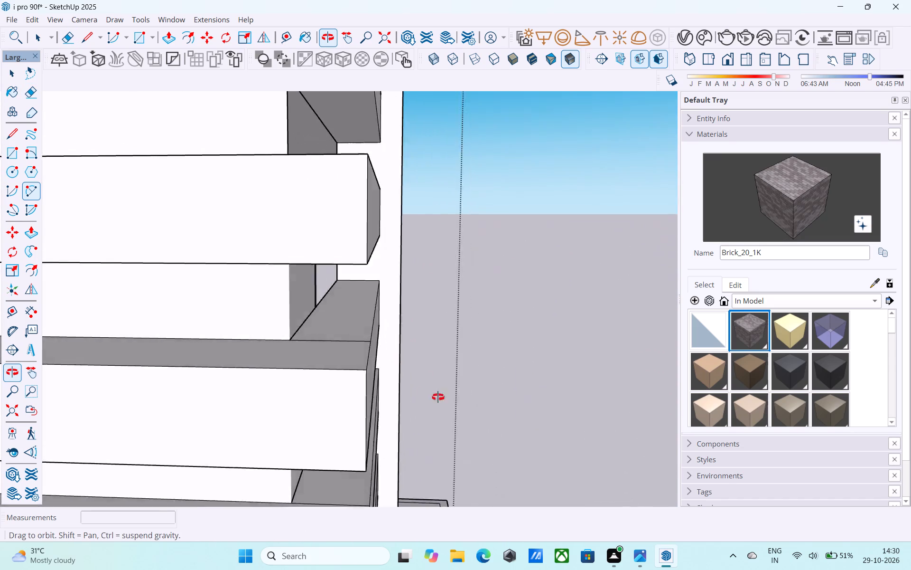
middle_drag(438, 397, 159, 454)
scroll(289, 330, down, 5)
shift+middle_drag(287, 357, 292, 399)
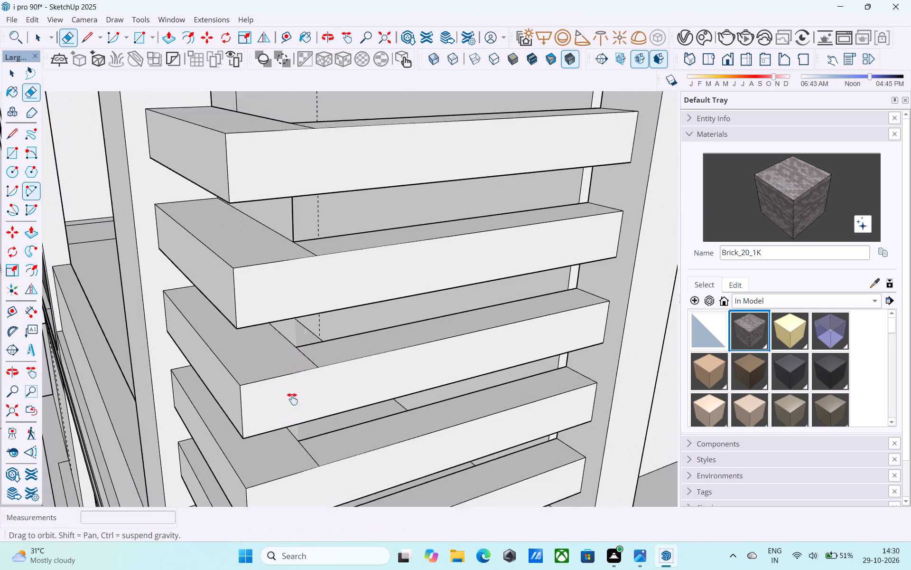
shift+middle_drag(292, 399, 297, 366)
key(ctrl+z)
scroll(297, 366, up, 8)
click(270, 314)
key(space)
click(286, 327)
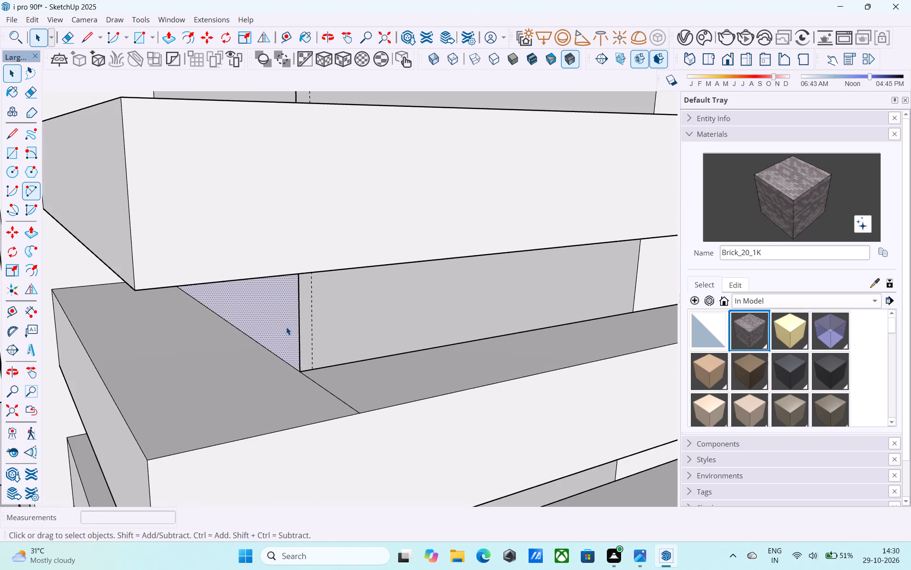
key(Delete)
Erase the remaining vertical edges at the inner corners of the recesses.
middle_drag(286, 327, 295, 319)
scroll(293, 313, down, 9)
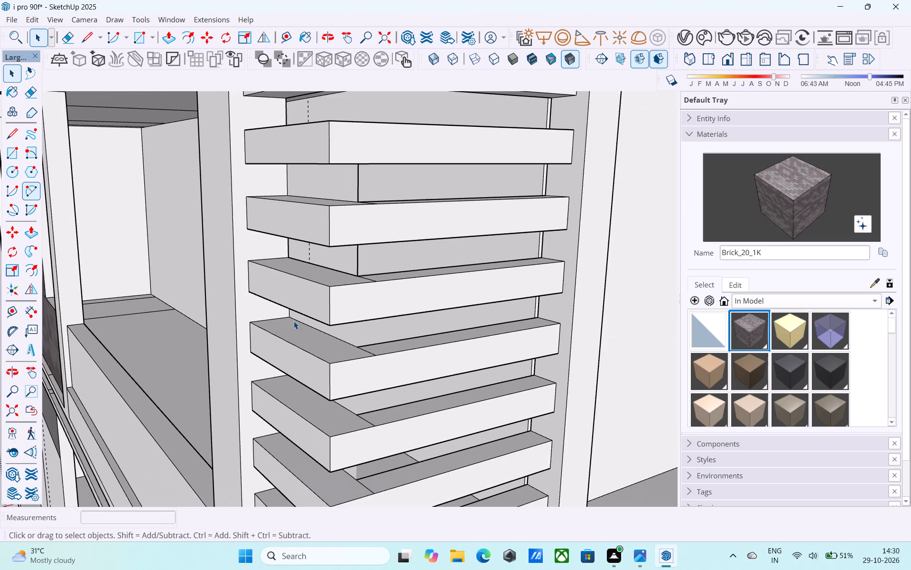
middle_click(352, 274)
key(e)
click(362, 264)
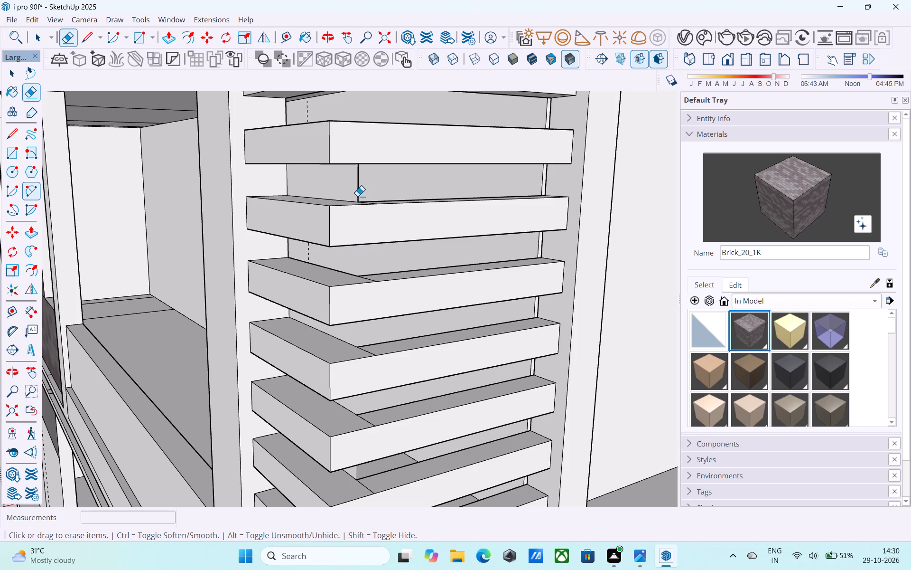
drag(358, 188, 352, 185)
scroll(351, 191, down, 5)
middle_drag(341, 235, 375, 160)
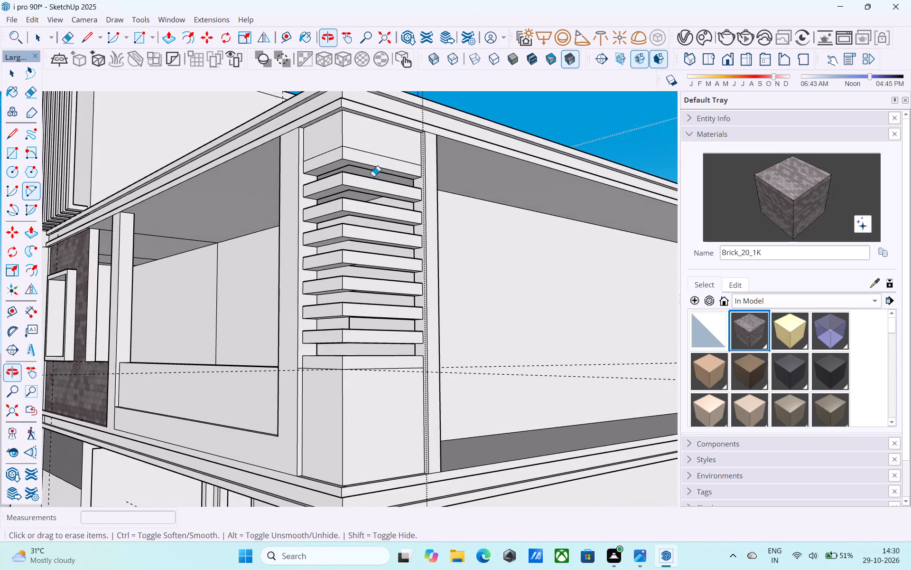
scroll(322, 385, up, 9)
drag(370, 277, 356, 269)
scroll(345, 300, down, 4)
shift+middle_click(342, 290)
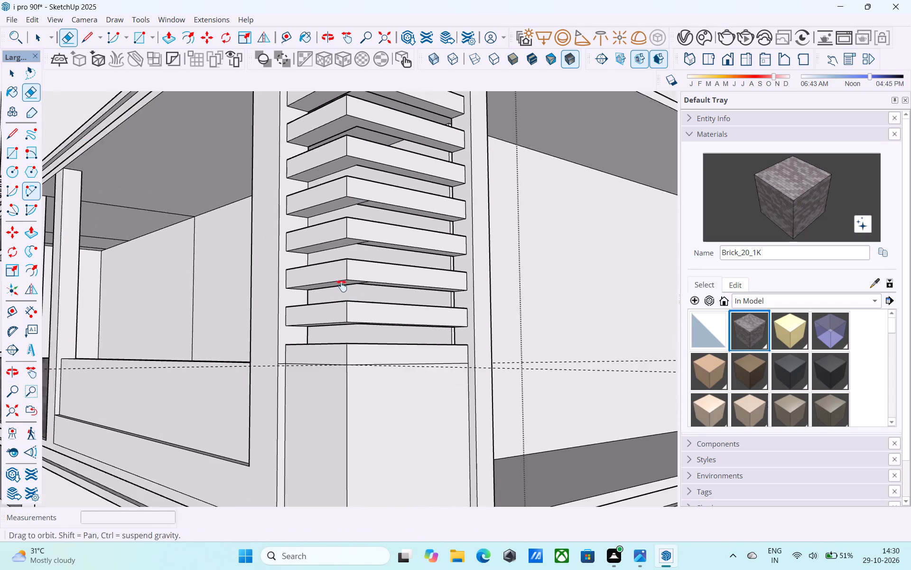
Erase the seam lines crossing the undersides of the lower projecting bands near the block's corner.
scroll(345, 291, up, 4)
scroll(363, 323, down, 2)
scroll(345, 369, up, 10)
scroll(365, 325, down, 4)
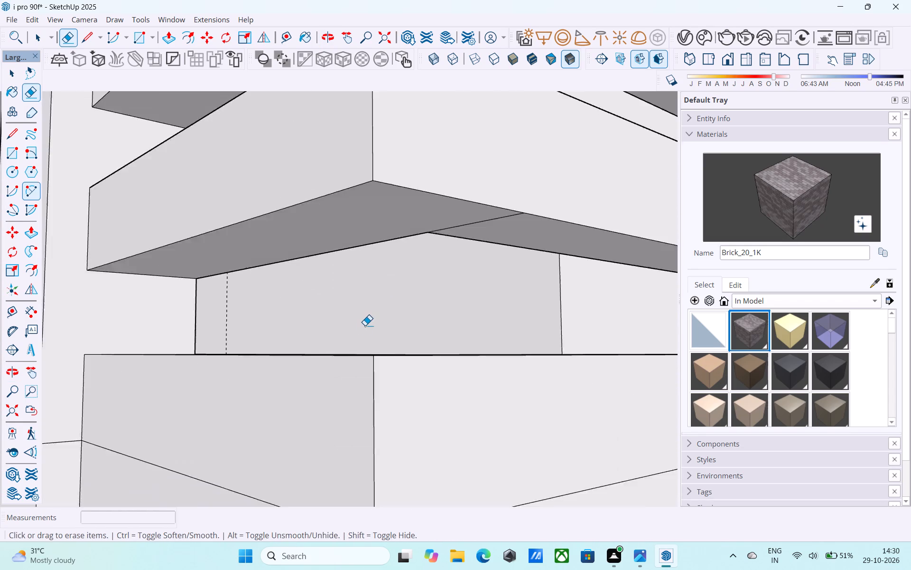
shift+middle_drag(365, 325, 359, 351)
middle_drag(359, 348, 363, 257)
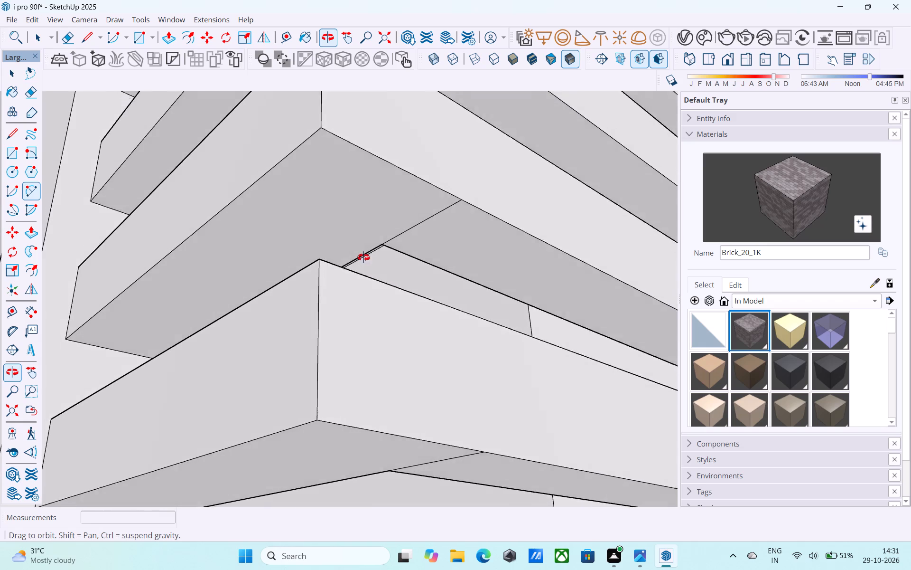
middle_drag(363, 257, 364, 231)
click(445, 476)
drag(446, 477, 440, 474)
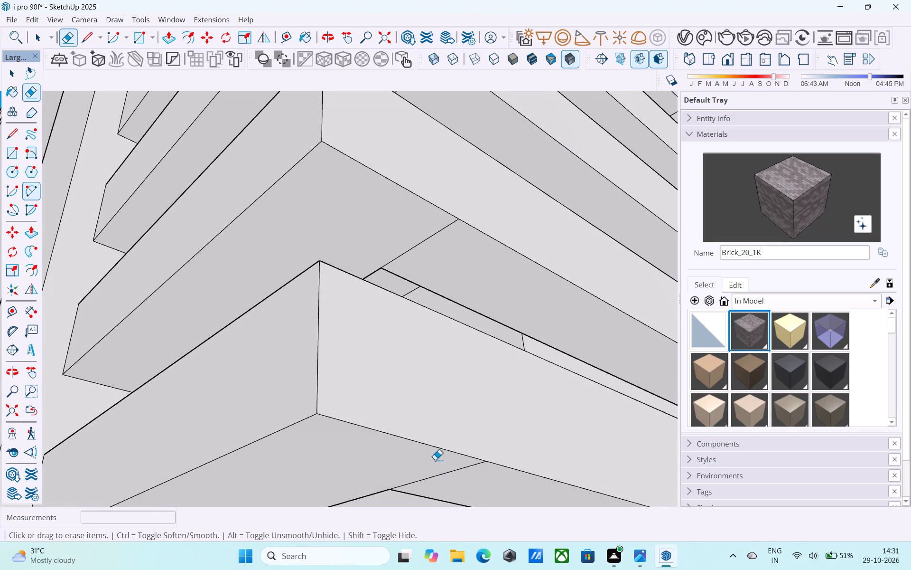
drag(437, 471, 442, 476)
drag(404, 247, 417, 254)
Erase the matching underside seam lines on the next two projecting bands up.
scroll(431, 272, down, 5)
middle_drag(430, 273, 441, 397)
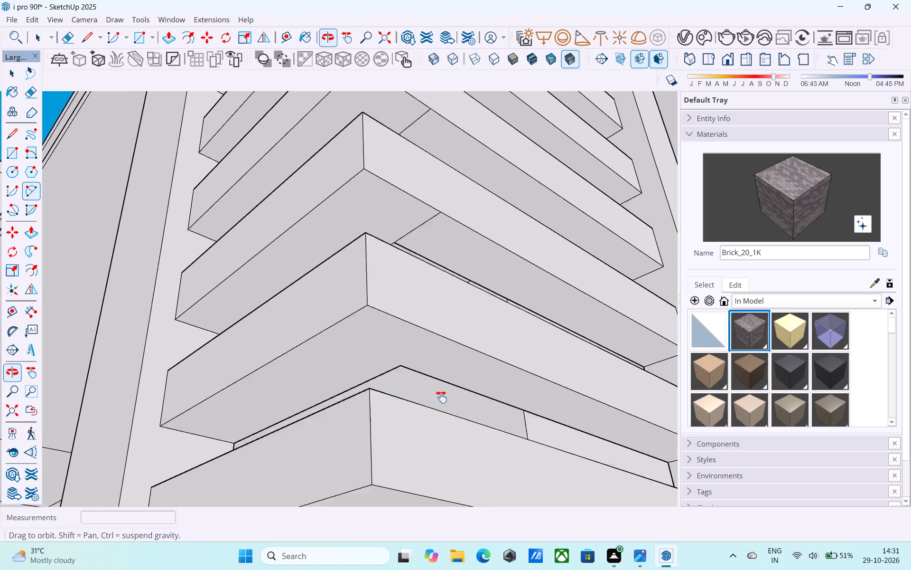
middle_drag(441, 397, 442, 399)
drag(430, 258, 423, 253)
shift+middle_drag(419, 248, 437, 408)
drag(428, 299, 420, 292)
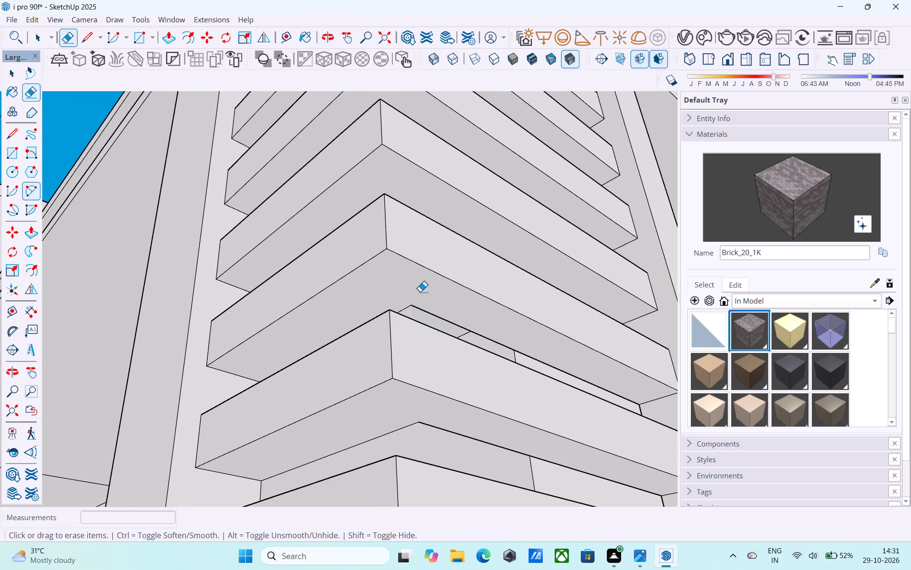
Erase the seam lines crossing the top surfaces of the lower projecting bands near the corner.
scroll(421, 293, down, 5)
middle_drag(421, 293, 423, 353)
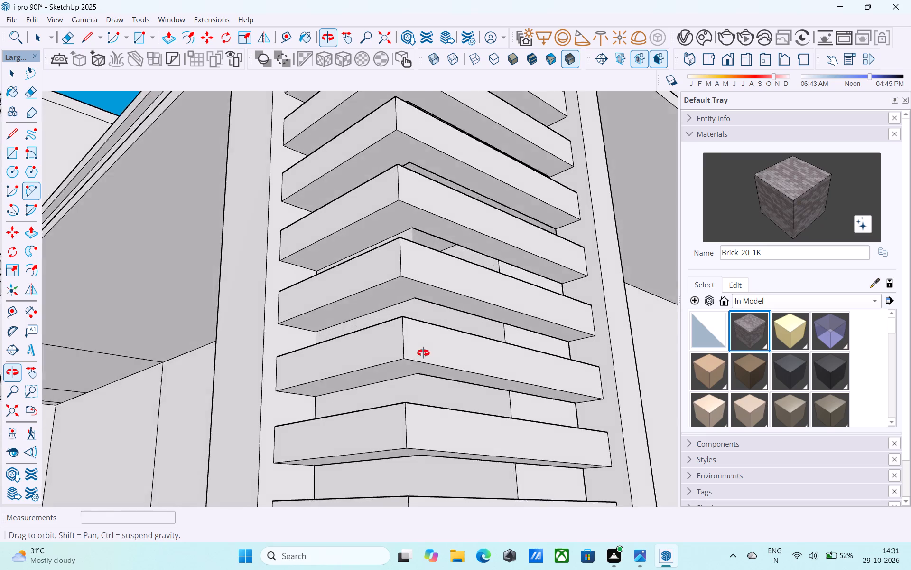
middle_drag(423, 353, 425, 470)
scroll(419, 452, down, 10)
middle_drag(402, 419, 393, 412)
scroll(398, 412, up, 1)
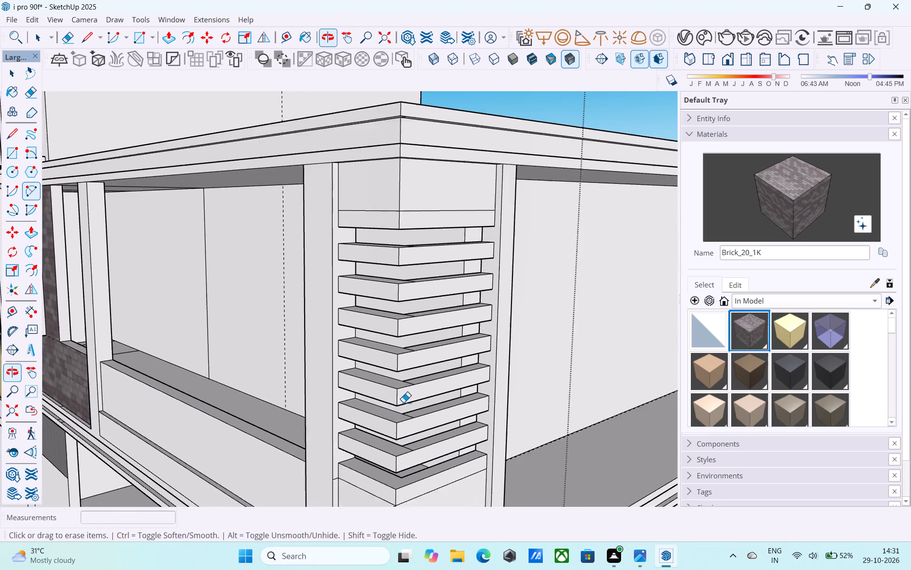
scroll(403, 402, up, 5)
scroll(406, 440, down, 5)
shift+middle_drag(410, 454, 383, 345)
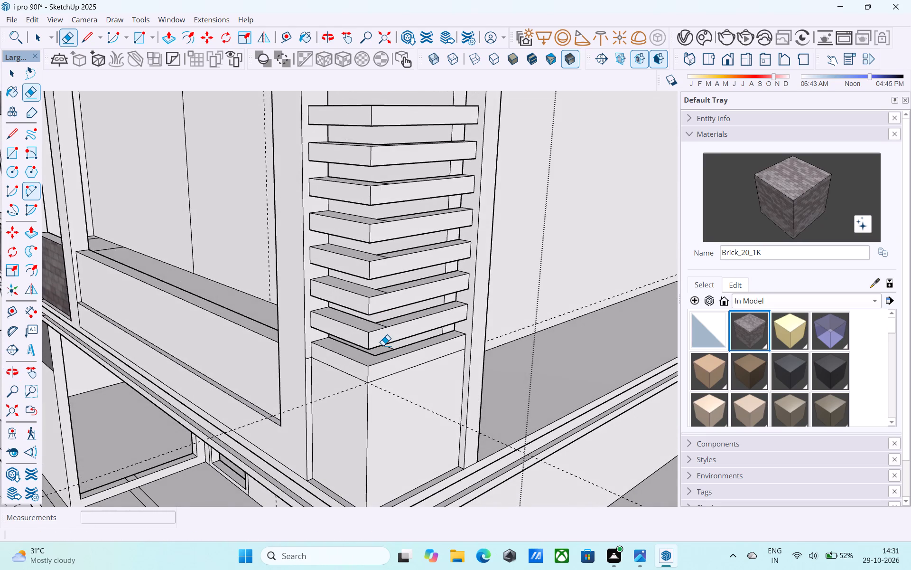
scroll(366, 360, up, 12)
middle_drag(383, 355, 395, 476)
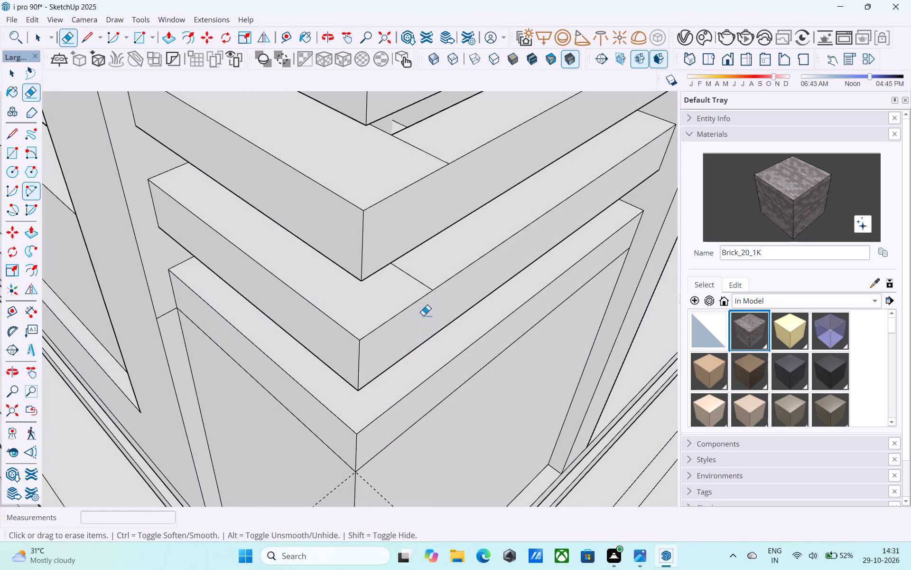
drag(422, 286, 423, 280)
drag(407, 157, 434, 138)
scroll(417, 312, down, 9)
drag(422, 208, 428, 202)
drag(428, 151, 442, 139)
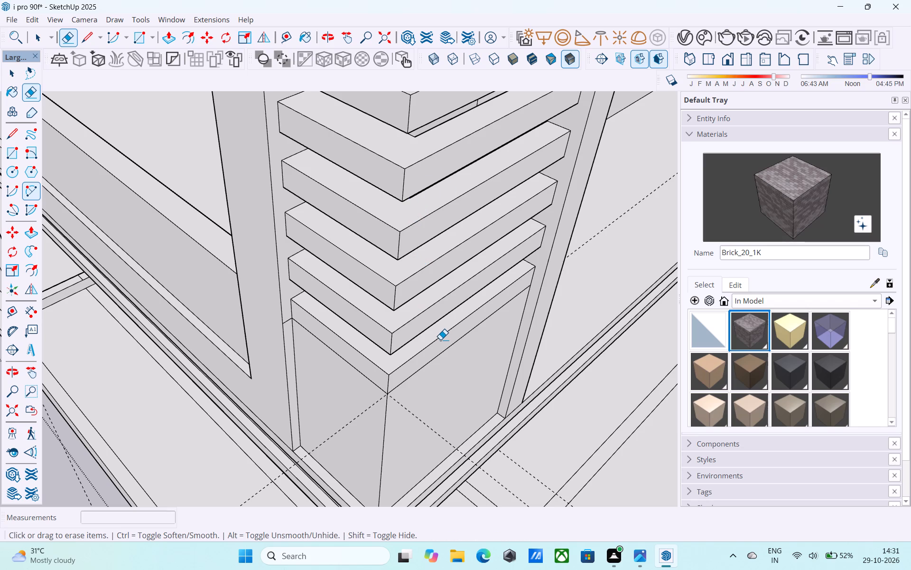
Erase the remaining top-surface seam lines on the upper projecting bands of the block.
scroll(419, 373, down, 6)
scroll(404, 211, up, 7)
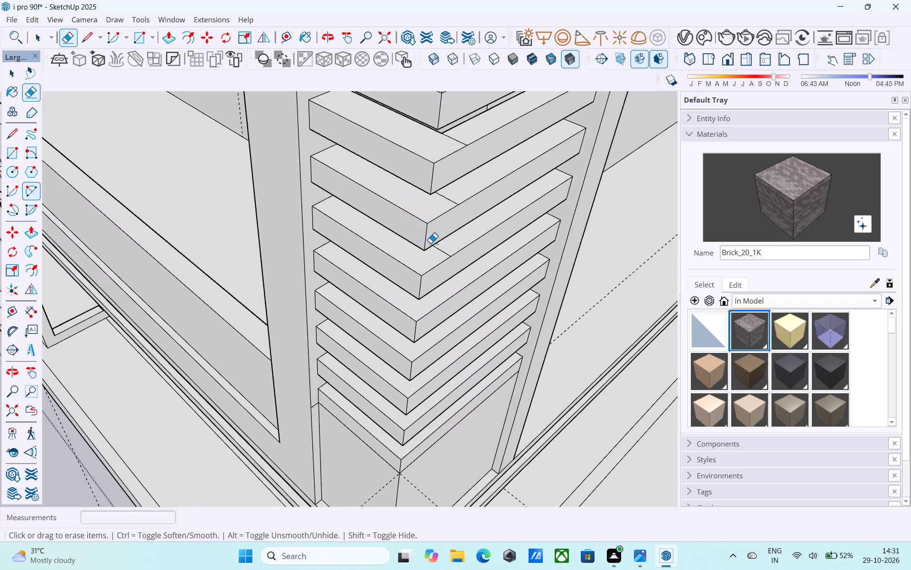
scroll(430, 243, up, 2)
drag(436, 254, 448, 252)
scroll(417, 365, down, 4)
scroll(407, 241, up, 4)
click(464, 259)
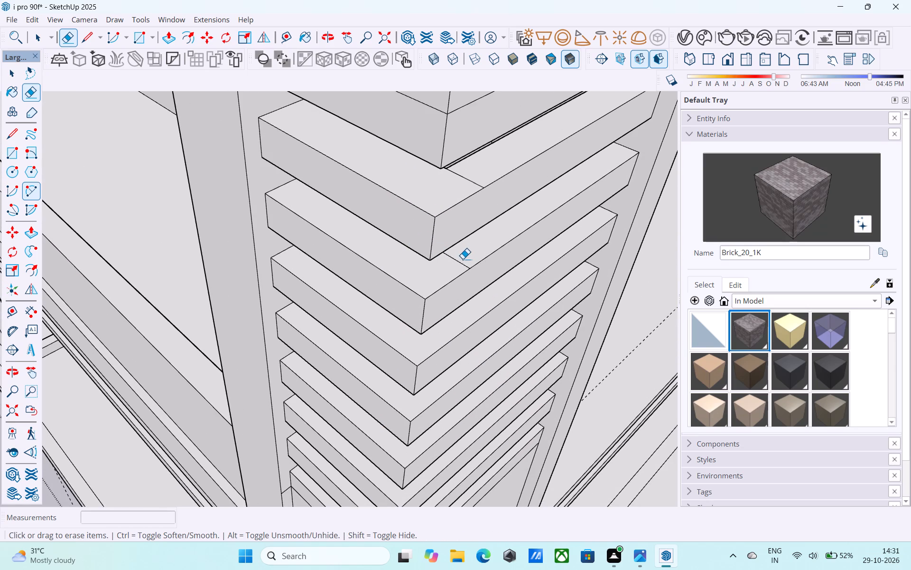
drag(458, 256, 451, 259)
drag(465, 184, 465, 180)
Erase the horizontal dividing lines on both faces of the block just above the uppermost recess.
scroll(470, 284, down, 5)
middle_drag(457, 346, 453, 372)
scroll(410, 318, down, 2)
middle_drag(408, 318, 412, 209)
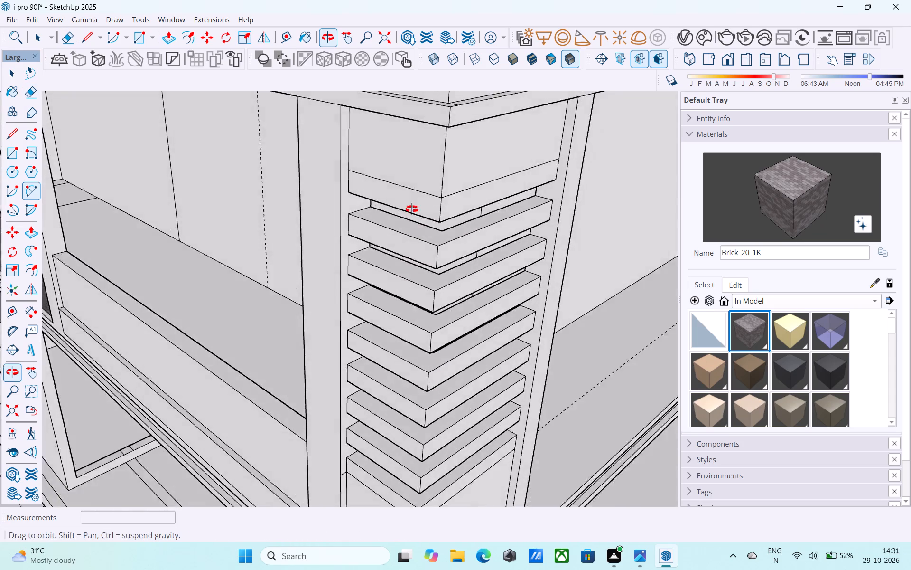
middle_drag(412, 209, 400, 168)
drag(417, 188, 413, 178)
click(445, 182)
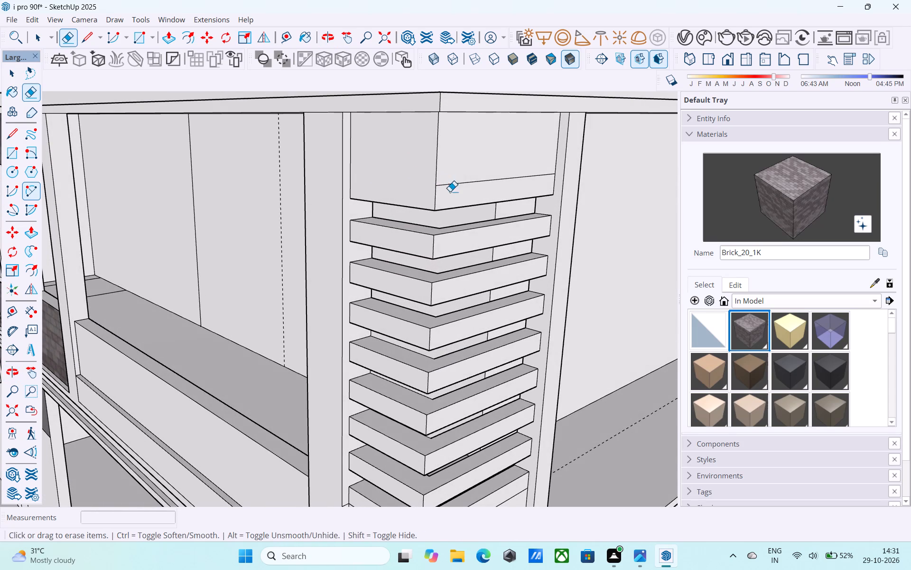
drag(451, 193, 460, 169)
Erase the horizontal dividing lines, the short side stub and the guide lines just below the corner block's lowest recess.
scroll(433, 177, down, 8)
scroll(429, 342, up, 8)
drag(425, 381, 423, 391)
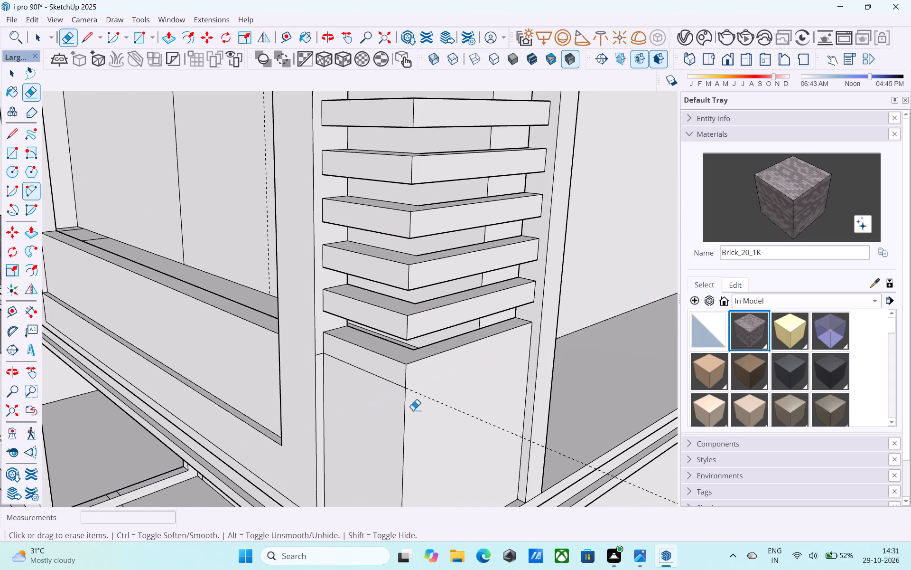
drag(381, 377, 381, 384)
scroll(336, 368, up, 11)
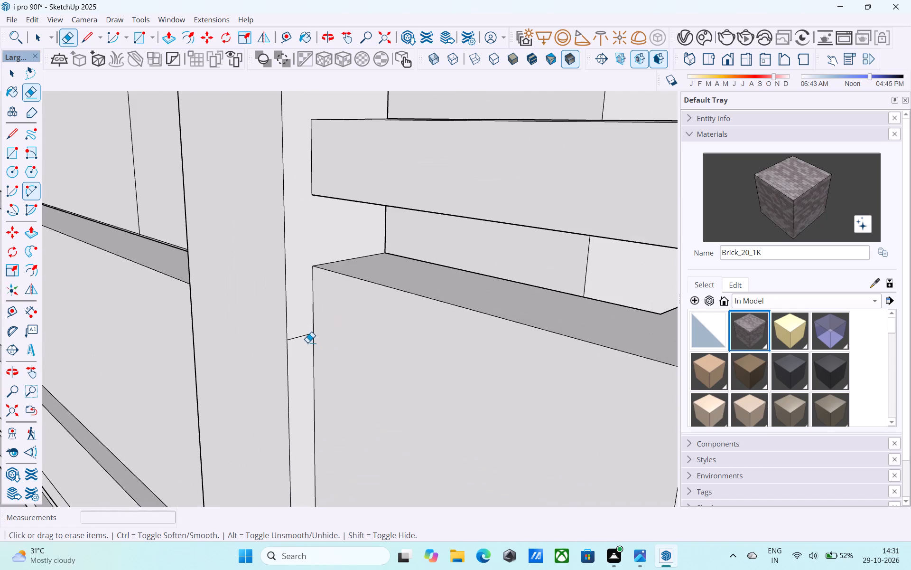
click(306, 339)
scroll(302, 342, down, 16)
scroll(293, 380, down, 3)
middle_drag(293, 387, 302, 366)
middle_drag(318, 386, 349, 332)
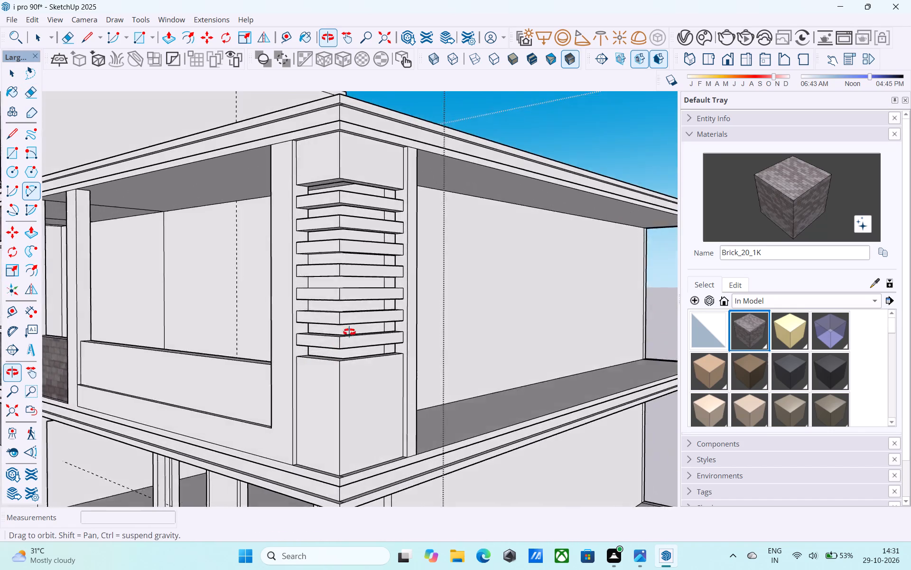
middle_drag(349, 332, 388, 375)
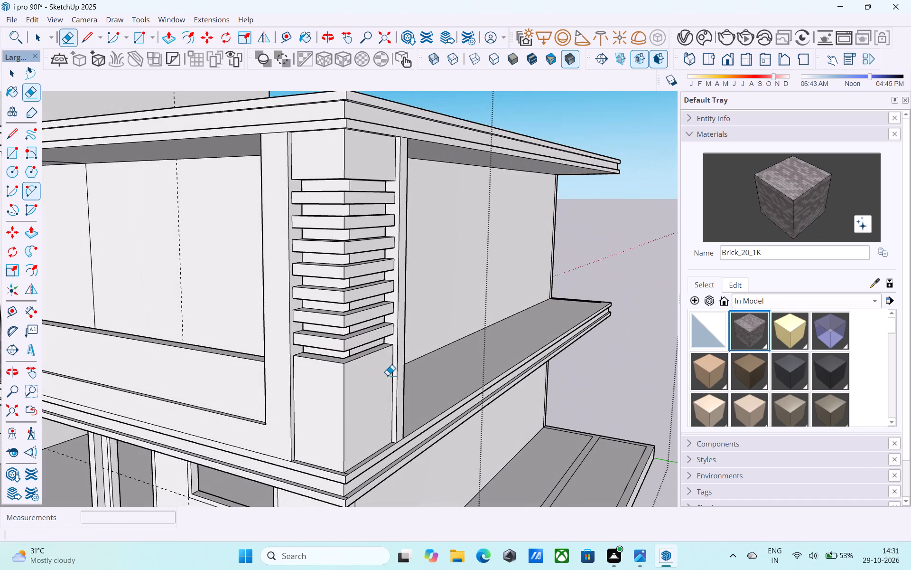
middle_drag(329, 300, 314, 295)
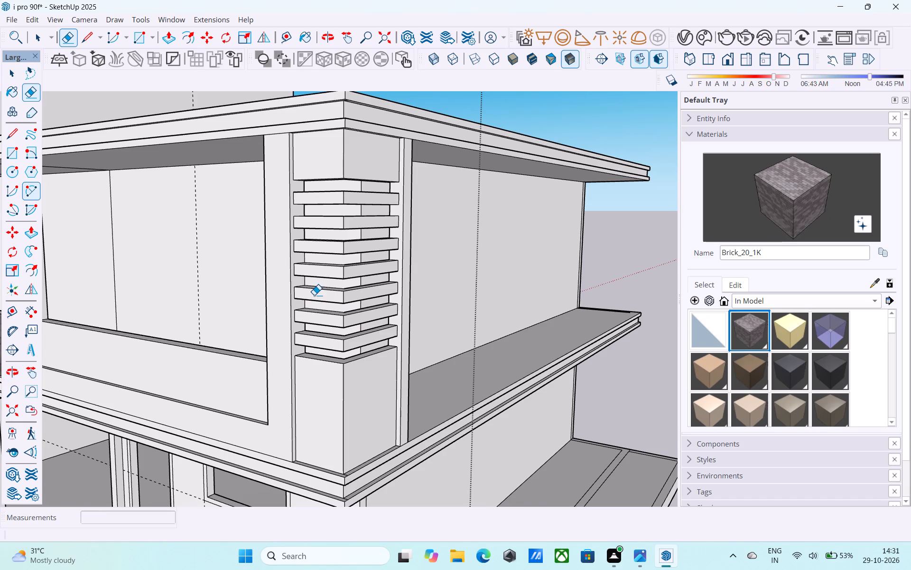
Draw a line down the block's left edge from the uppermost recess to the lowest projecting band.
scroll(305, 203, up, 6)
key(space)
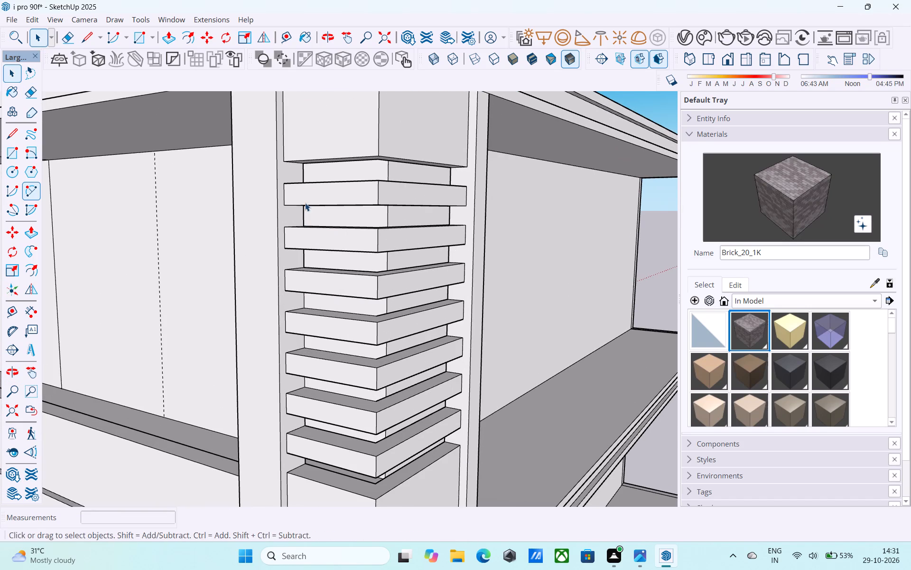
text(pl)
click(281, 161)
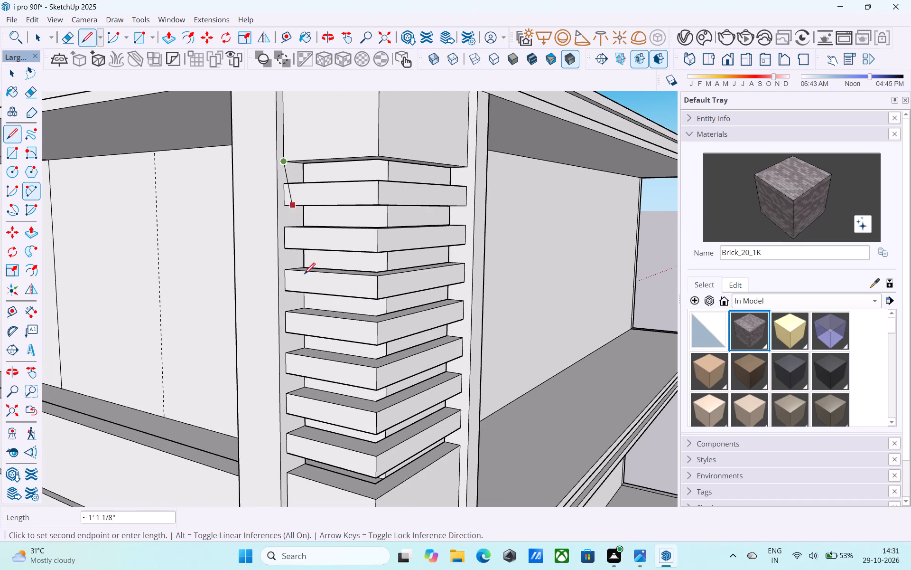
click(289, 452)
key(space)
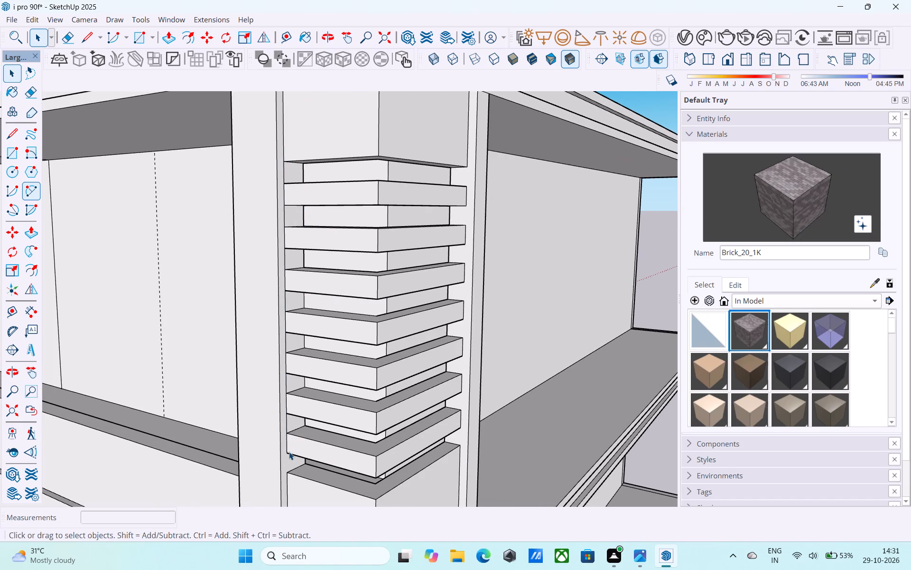
Undo the edge line and the seam-line cleanup on the corner block's projecting bands and recesses.
key(ctrl+z)
key(ctrl+z)
key(ctrl+z)
key(ctrl+z)
key(ctrl+z)
key(ctrl+z)
key(ctrl+z)
key(ctrl+z)
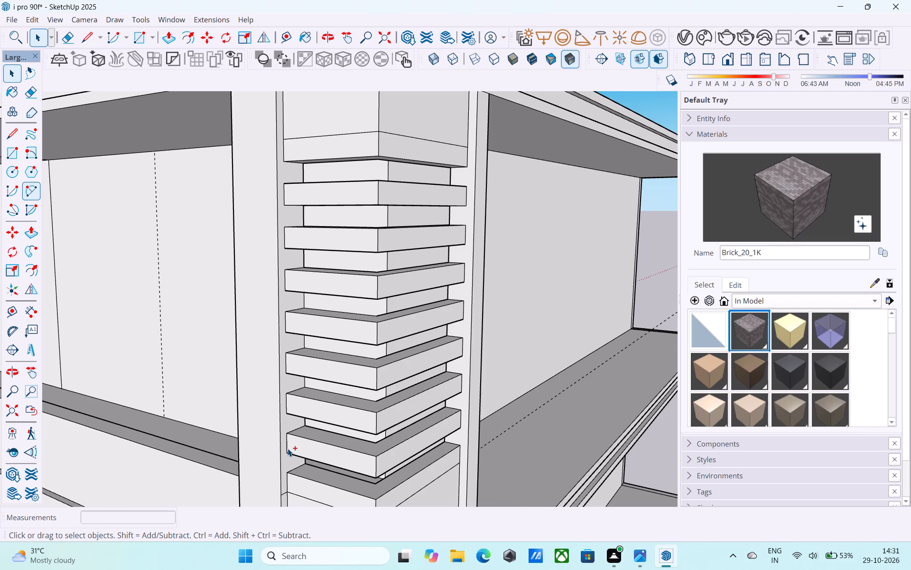
key(ctrl+z)
key(ctrl+z)
key(ctrl+z)
key(ctrl+z)
key(ctrl+z)
key(ctrl+z)
key(ctrl+z)
key(ctrl+z)
key(ctrl+z)
key(ctrl+z)
key(ctrl+z)
key(ctrl+z)
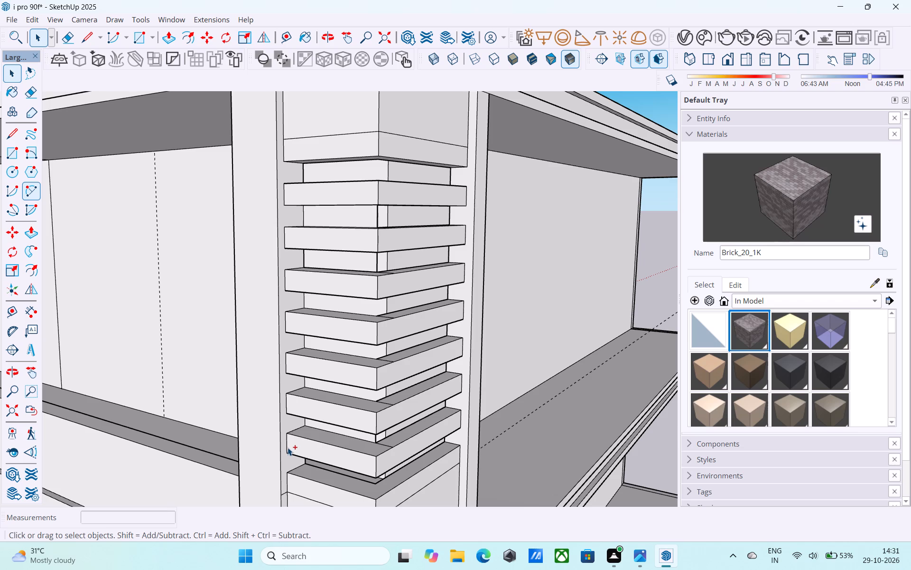
key(ctrl+z)
key(ctrl+z)
key(ctrl+z)
key(ctrl+z)
key(ctrl+z)
key(ctrl+z)
key(ctrl+z)
key(ctrl+z)
key(ctrl+z)
key(ctrl+z)
key(ctrl+z)
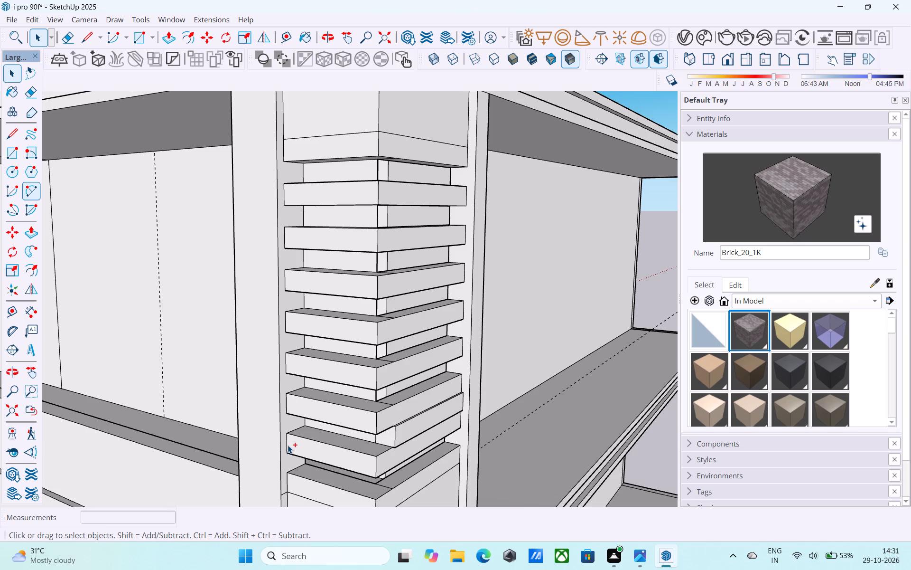
Undo the band recesses on both faces of the corner block, keeping only the lowest recess.
key(ctrl+z)
key(ctrl+z)
key(ctrl+z)
key(ctrl+z)
key(ctrl+z)
key(ctrl+z)
key(ctrl+z)
key(ctrl+z)
key(ctrl+z)
key(ctrl+z)
key(ctrl+z)
key(ctrl+z)
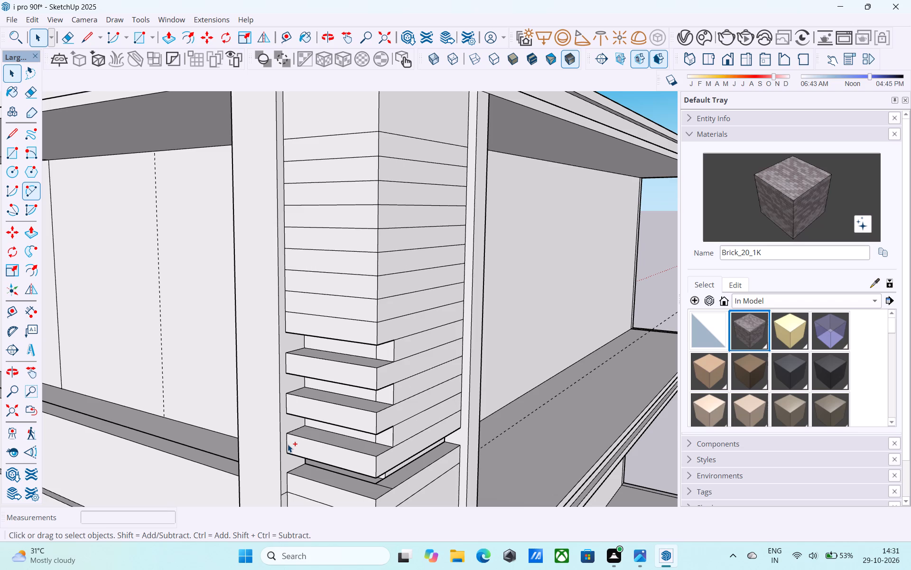
key(ctrl+z)
key(ctrl+z)
key(ctrl+z)
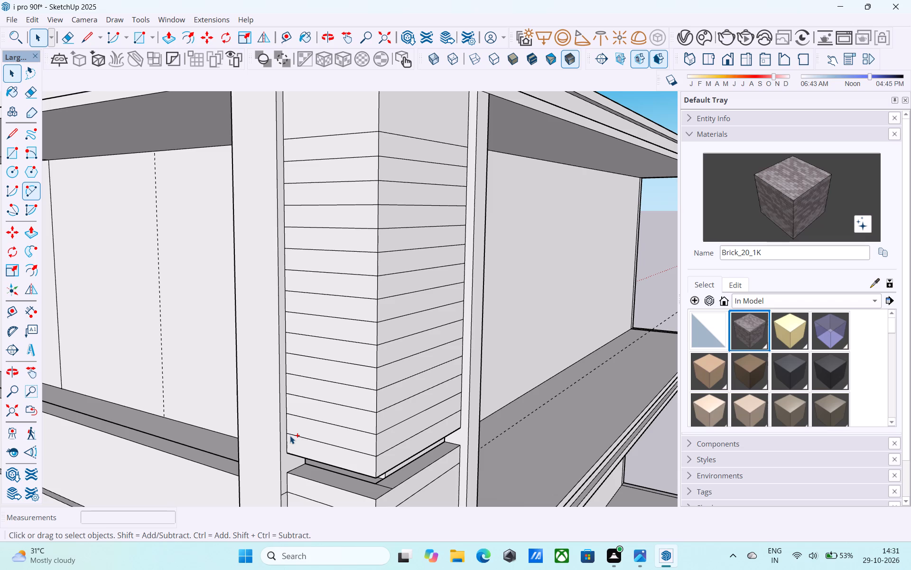
Save the model.
key(ctrl+s)
Undo the remaining lowest recess so both faces of the corner block are flat divided strips.
scroll(334, 438, up, 5)
click(335, 439)
click(333, 461)
scroll(333, 461, down, 5)
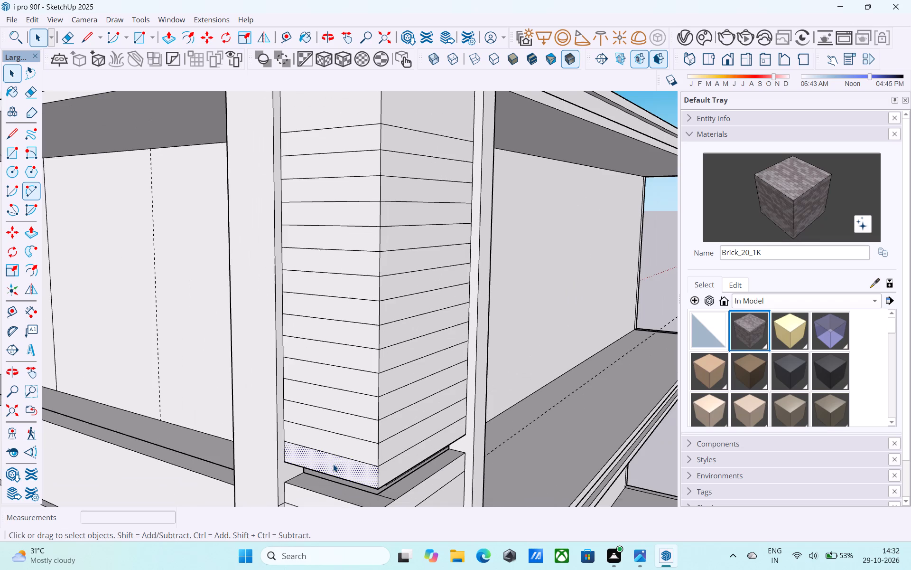
key(ctrl+z)
key(ctrl+z)
key(ctrl+z)
key(ctrl+z)
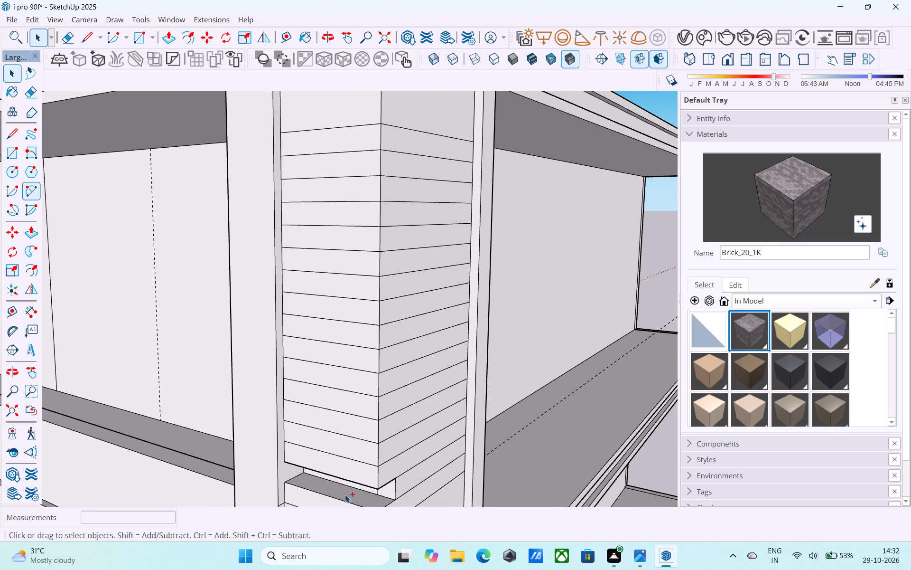
Offset the outline of the lowest strip on the corner block's left face inward by 1.5".
shift+middle_drag(345, 494, 288, 383)
scroll(299, 395, up, 2)
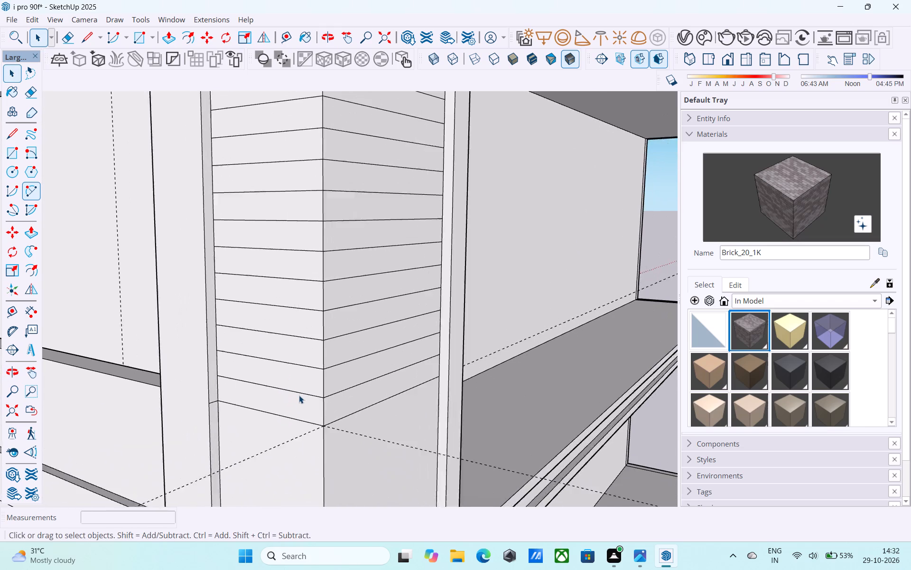
scroll(299, 395, up, 2)
click(298, 398)
scroll(282, 412, up, 4)
key(f)
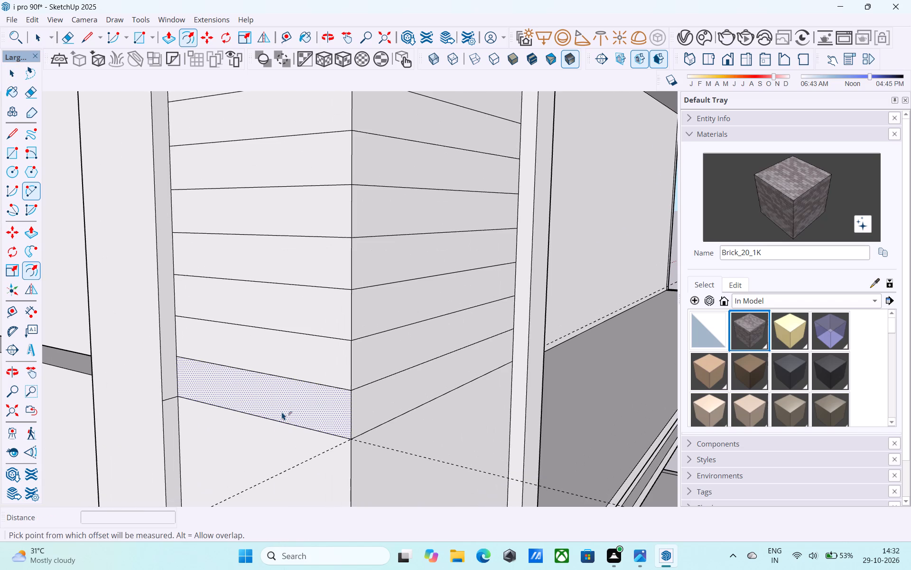
click(282, 412)
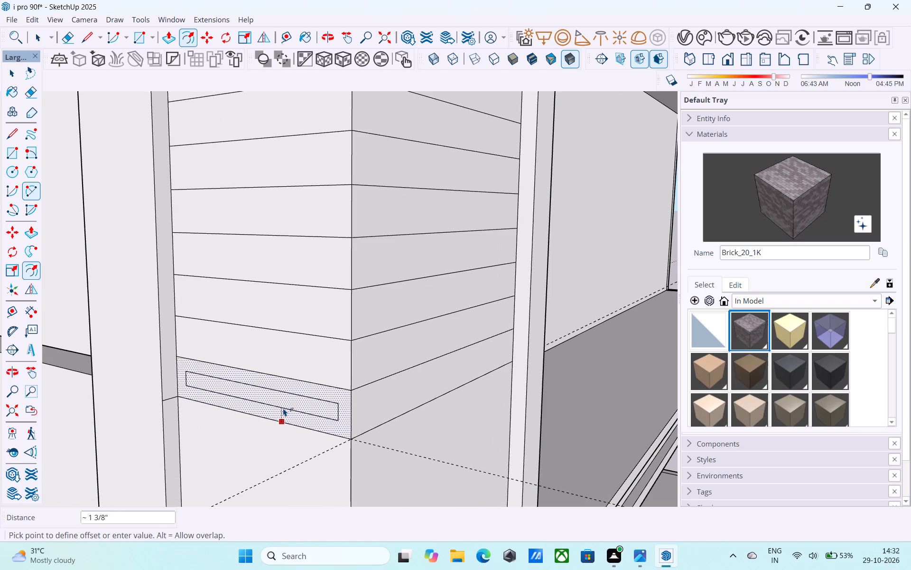
text(2")
key(Return)
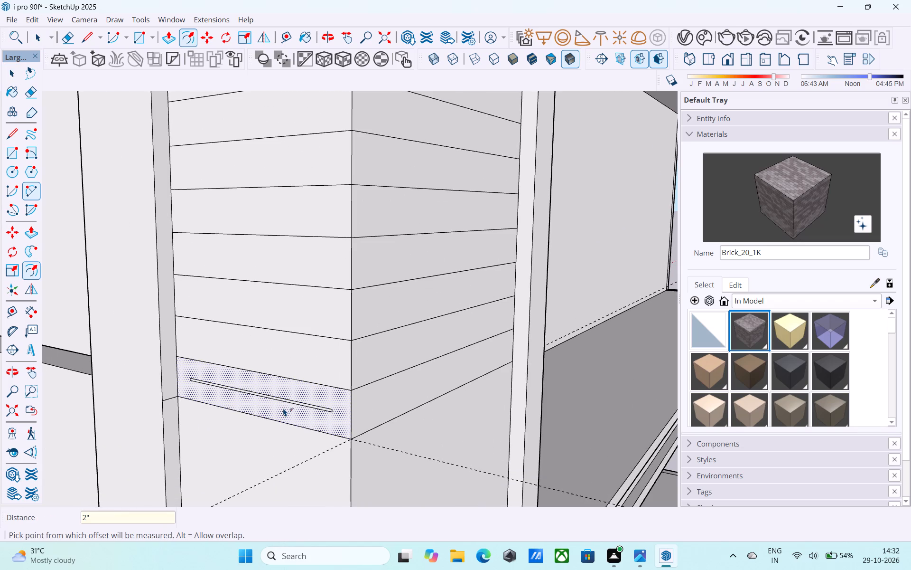
text(1")
key(Return)
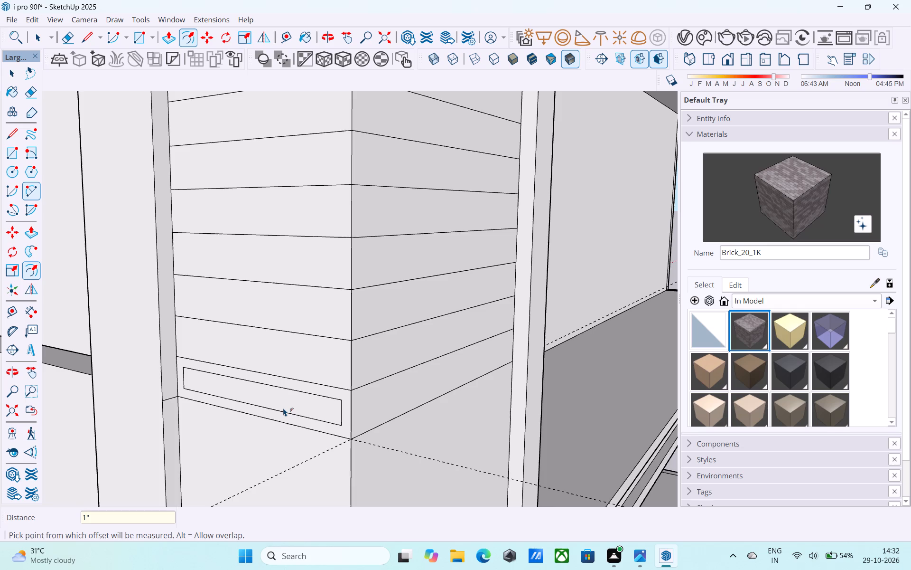
text(1.5)
key(shift+quotedbl)
key(Return)
key(space)
Offset the outline of the lowest strip on the corner block's right face inward by 1.5".
click(365, 411)
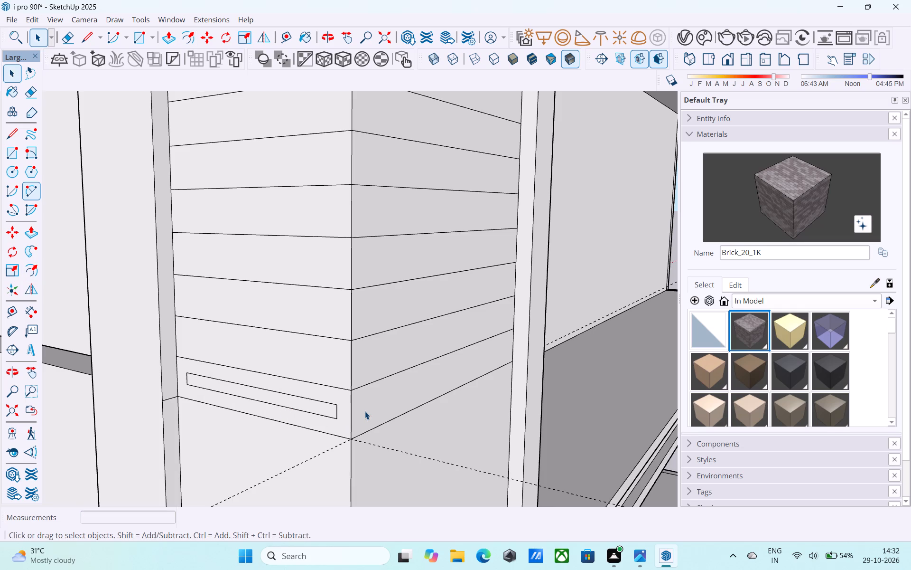
key(f)
click(365, 411)
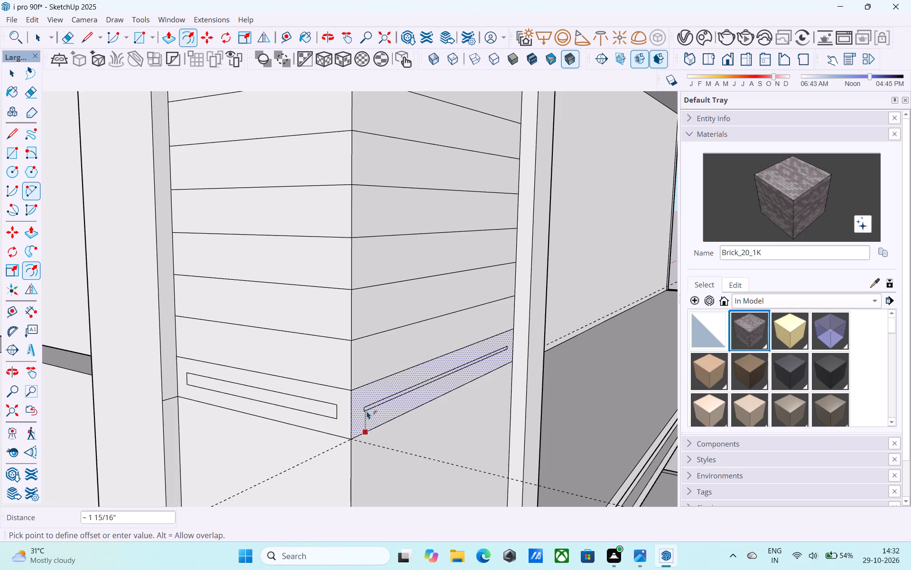
text(1.5")
key(Return)
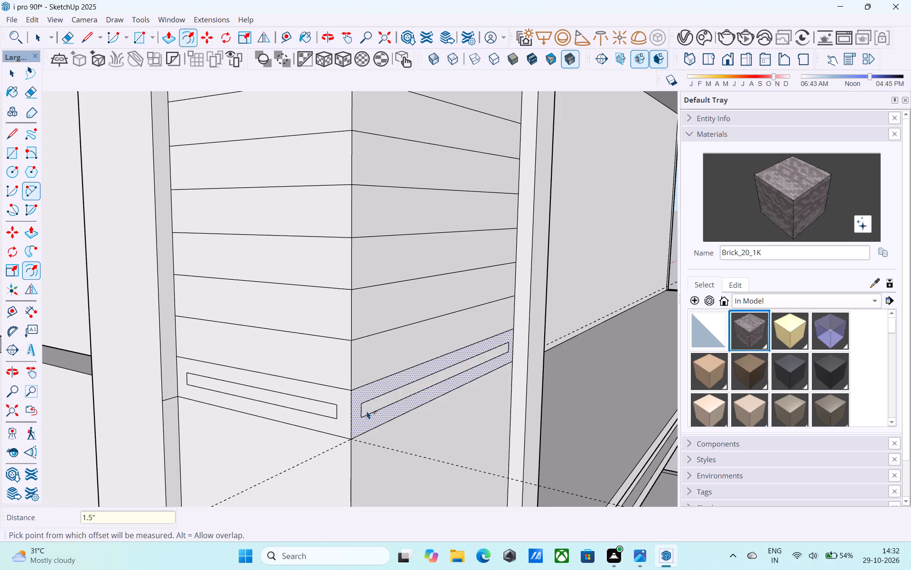
key(space)
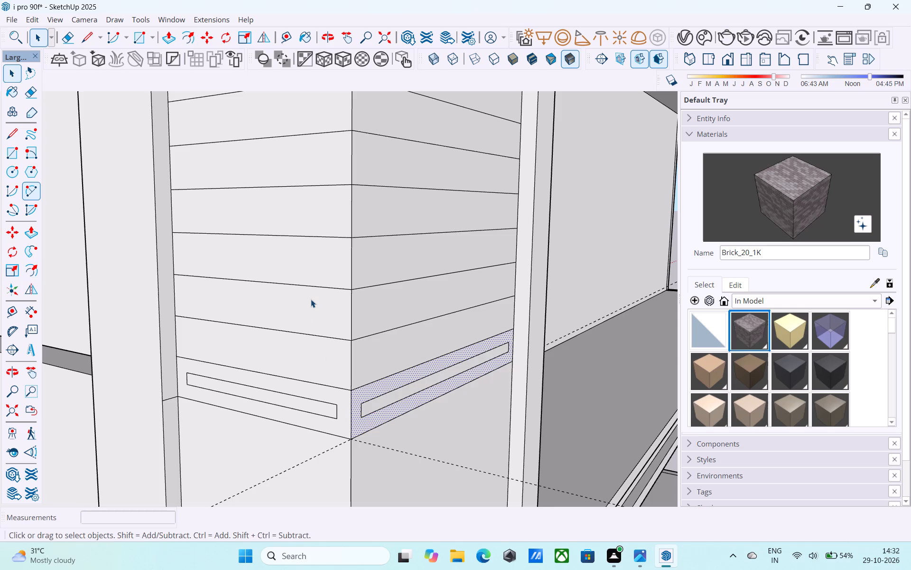
Offset the outline of the second-lowest strip on the corner block's left face inward by 1.5".
scroll(315, 362, down, 5)
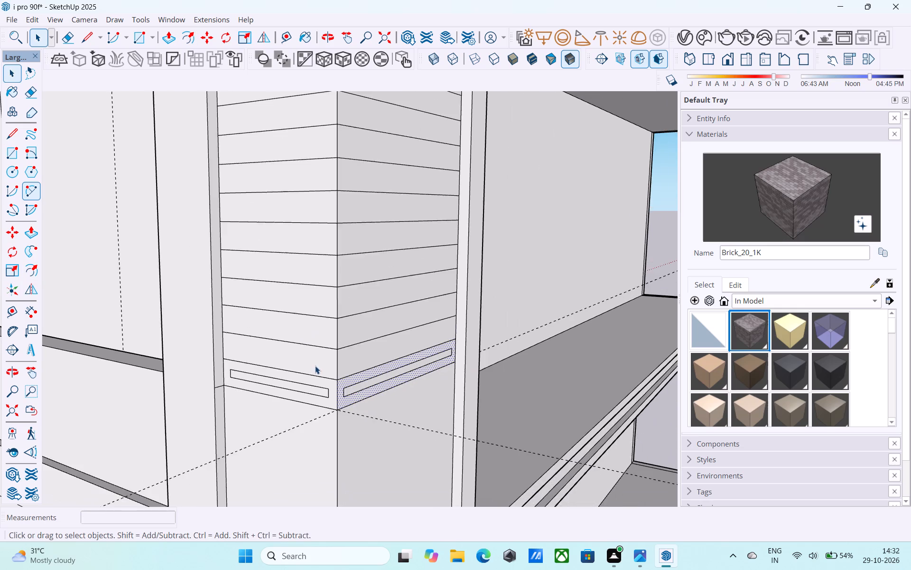
scroll(314, 376, down, 10)
middle_drag(313, 382, 300, 422)
scroll(300, 422, up, 3)
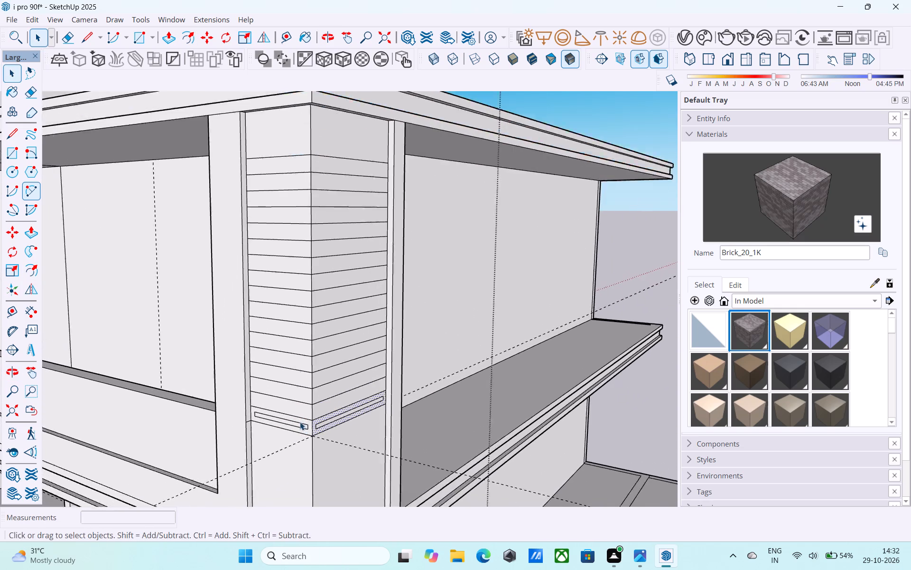
scroll(300, 422, up, 3)
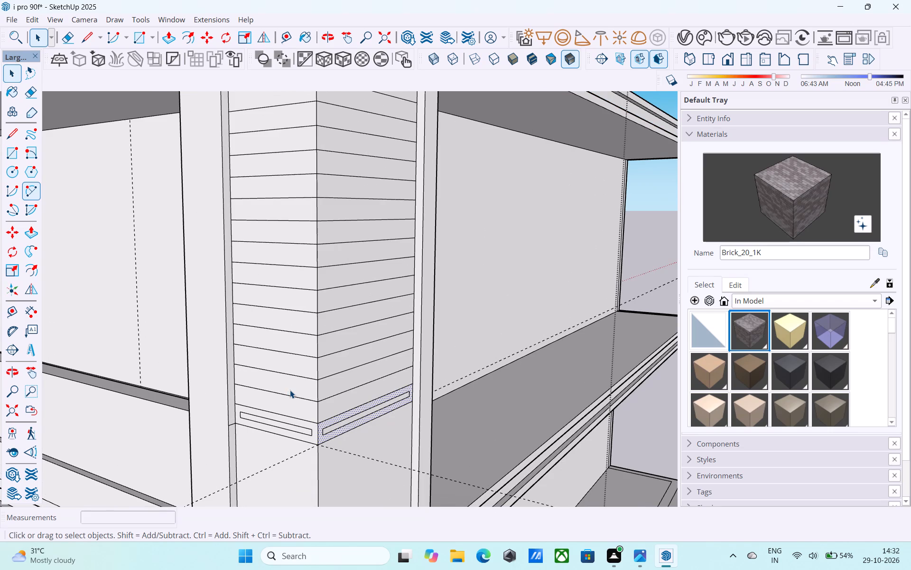
scroll(290, 390, up, 3)
scroll(290, 390, down, 4)
shift+middle_drag(285, 388, 249, 372)
scroll(252, 374, up, 4)
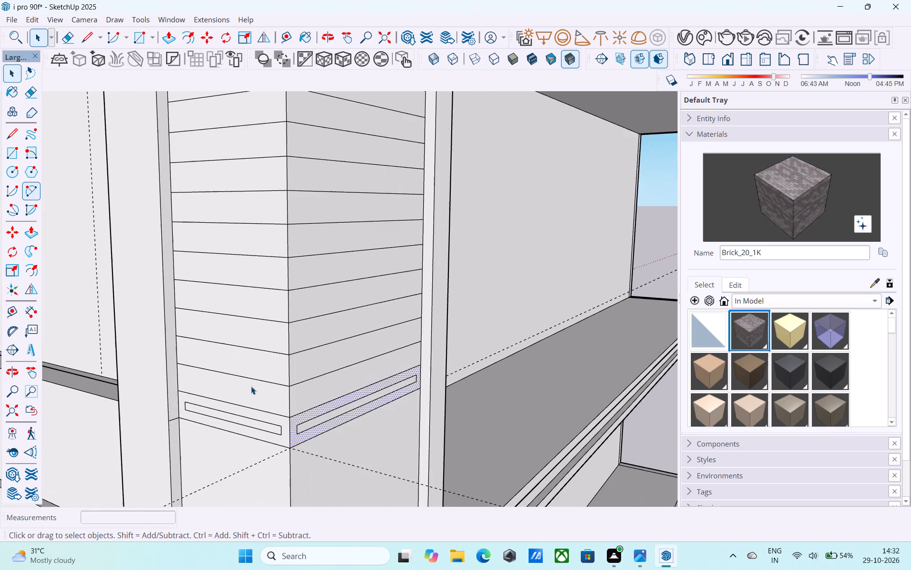
click(251, 386)
scroll(251, 386, up, 3)
key(f)
click(251, 386)
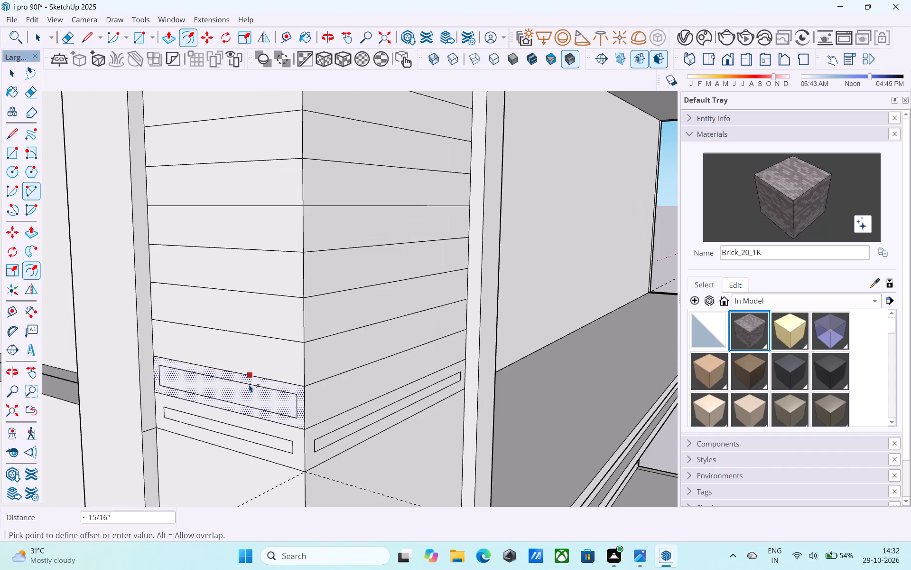
text(1.5")
key(Return)
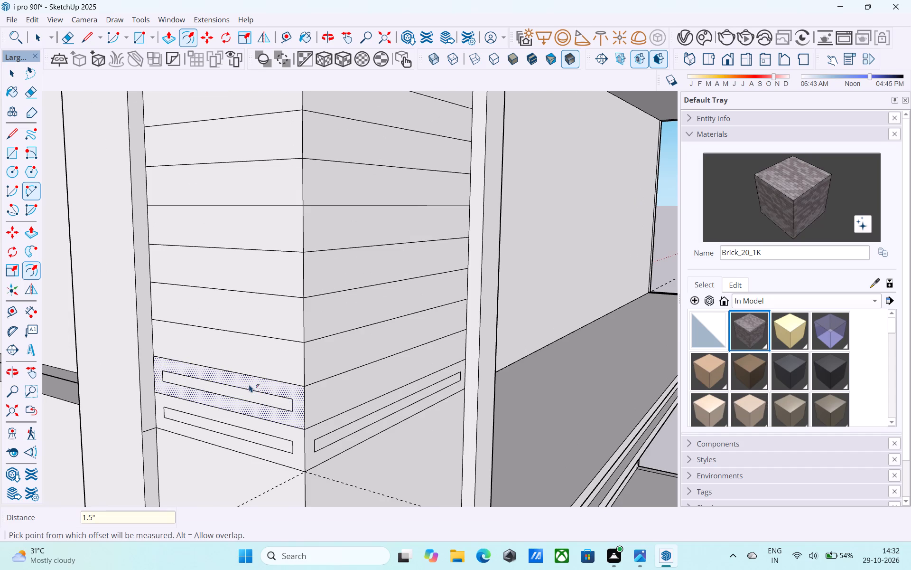
key(space)
Start offsetting the outline of the second-lowest strip on the corner block's right face.
click(321, 400)
key(f)
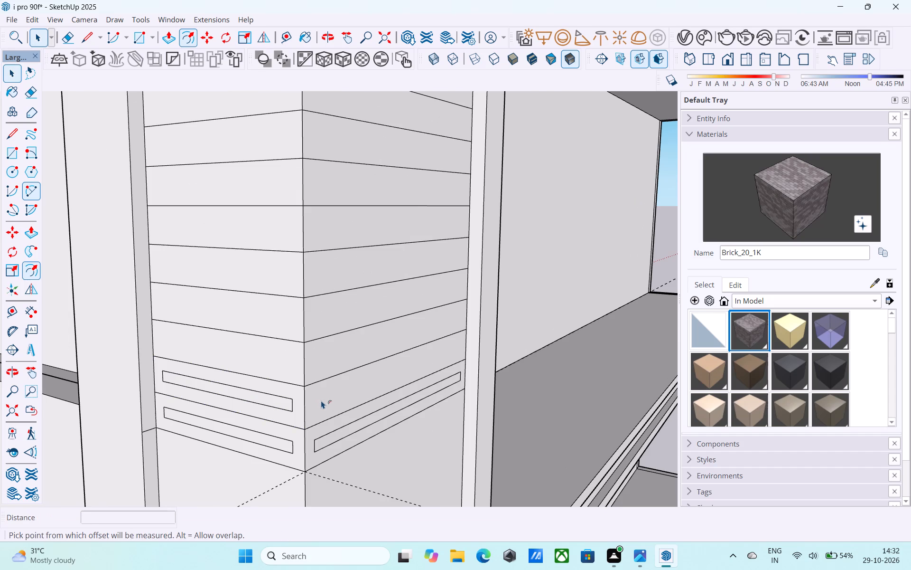
click(321, 400)
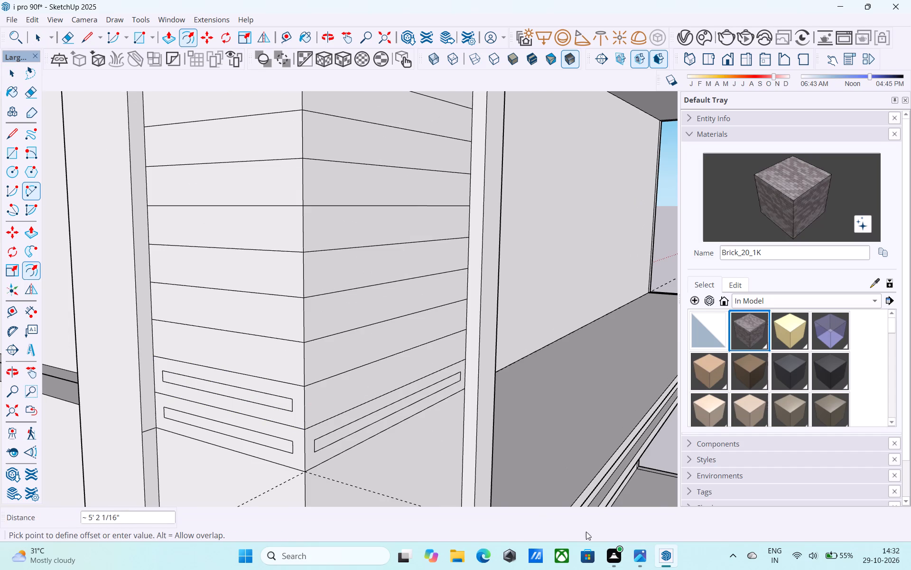
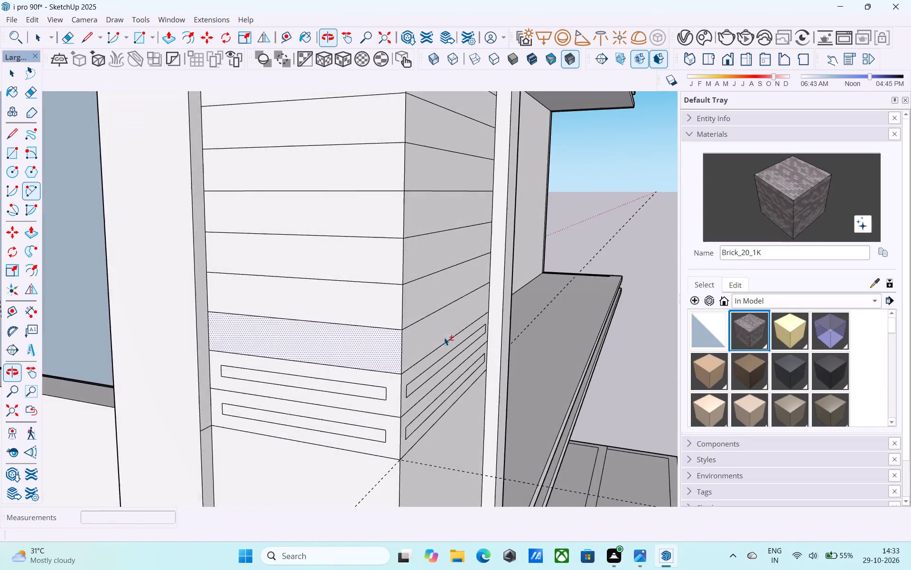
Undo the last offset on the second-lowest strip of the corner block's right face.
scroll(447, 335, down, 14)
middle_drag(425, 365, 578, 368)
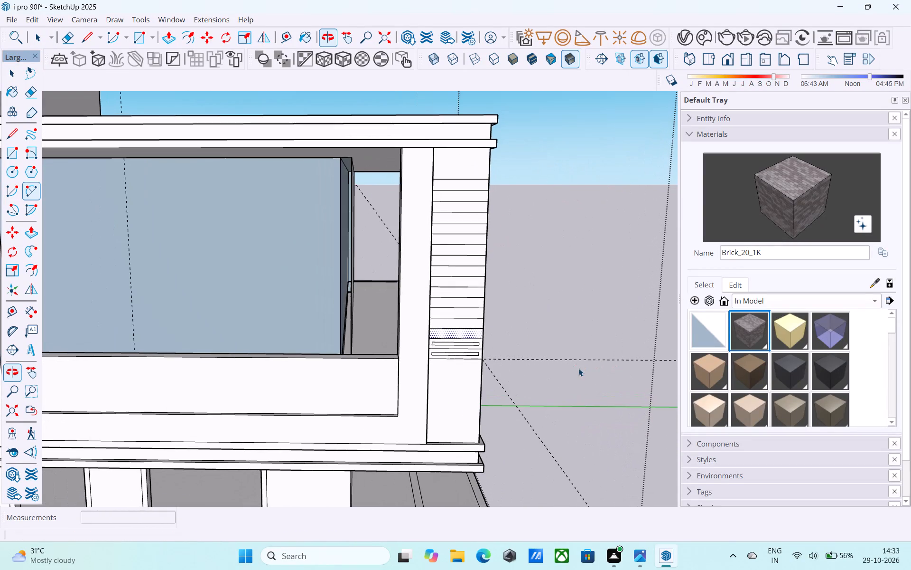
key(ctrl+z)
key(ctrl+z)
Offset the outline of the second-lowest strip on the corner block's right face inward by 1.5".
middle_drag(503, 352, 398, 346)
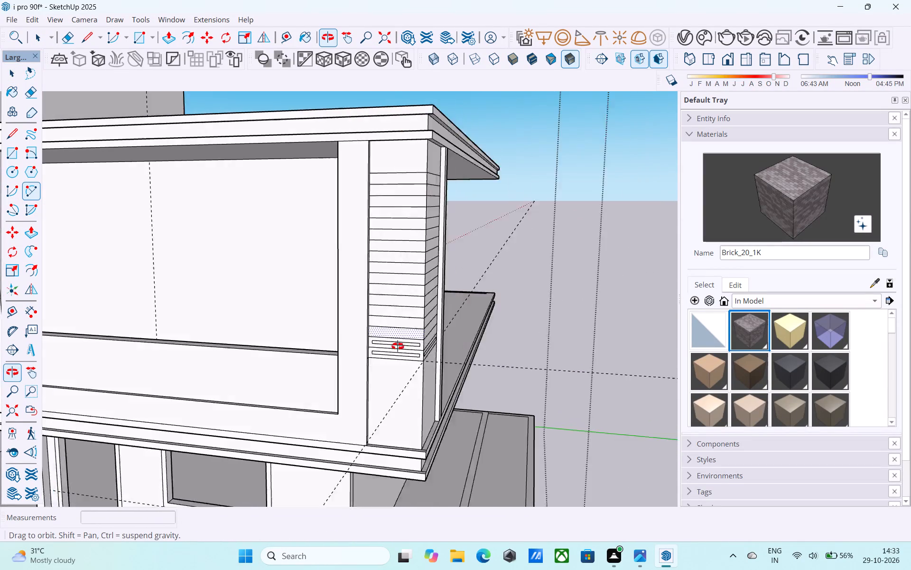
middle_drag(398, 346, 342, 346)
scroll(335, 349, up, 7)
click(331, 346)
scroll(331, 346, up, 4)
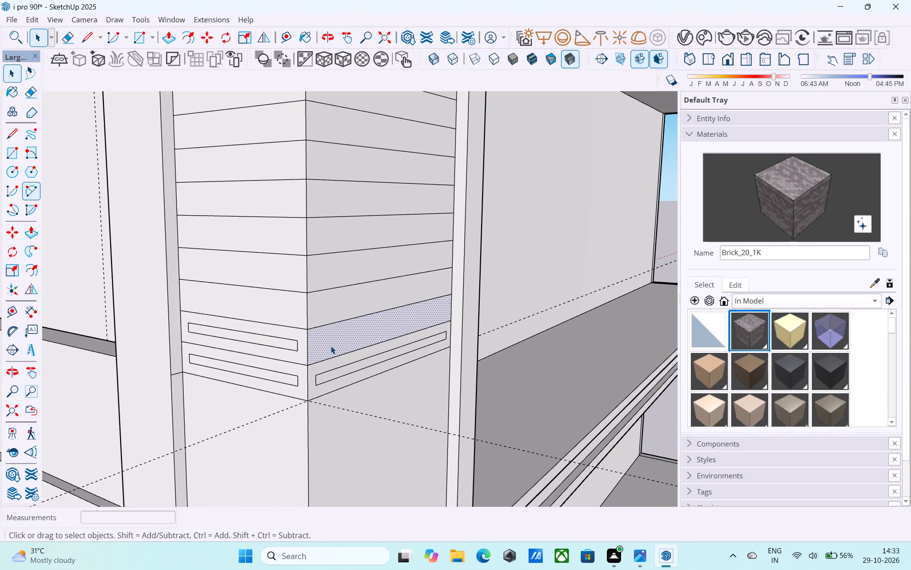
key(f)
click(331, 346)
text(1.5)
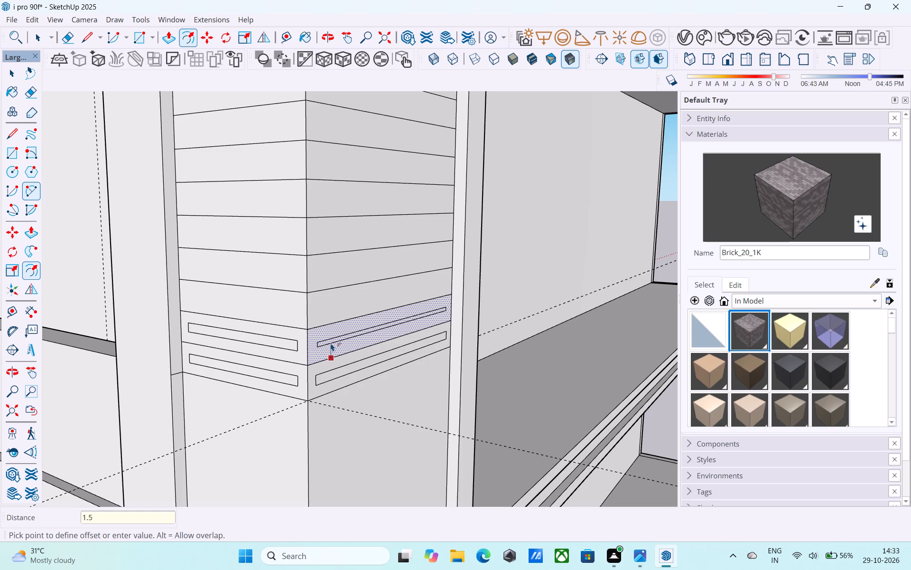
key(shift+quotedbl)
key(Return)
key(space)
Offset the outline of the third strip from the bottom on the corner block's left face inward by 1.5".
click(254, 291)
scroll(254, 308, up, 2)
key(f)
click(254, 308)
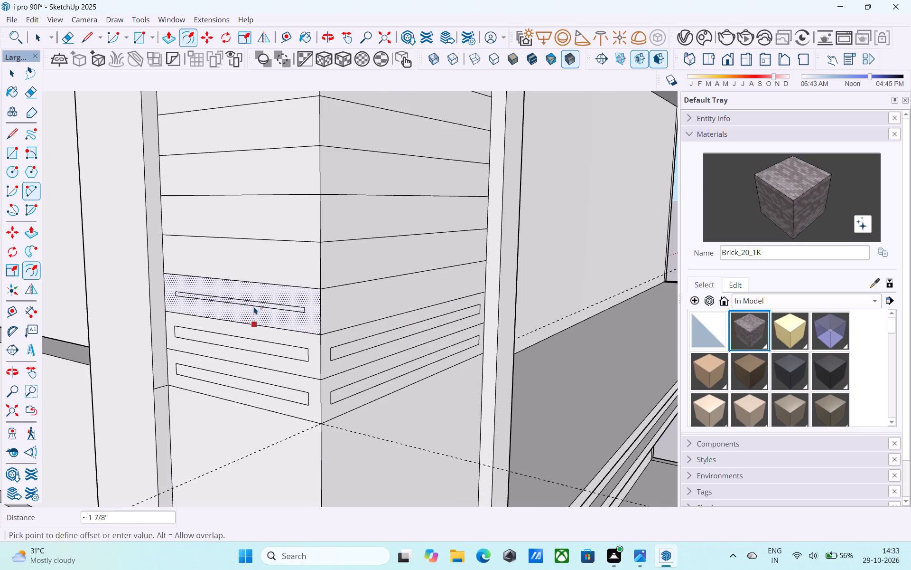
text(1.5")
key(Return)
key(space)
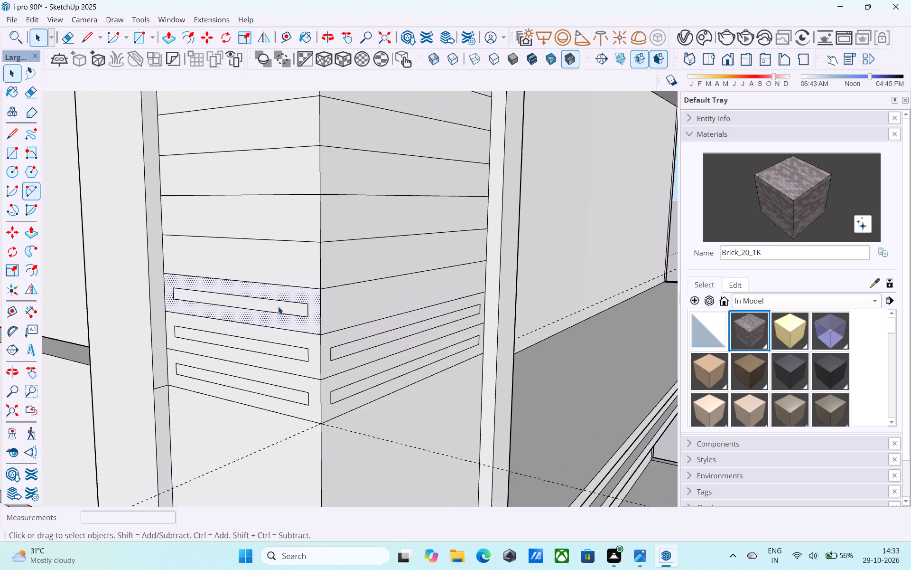
Offset the outline of the third strip from the bottom on the corner block's right face inward by 1.5".
click(340, 306)
key(f)
click(341, 306)
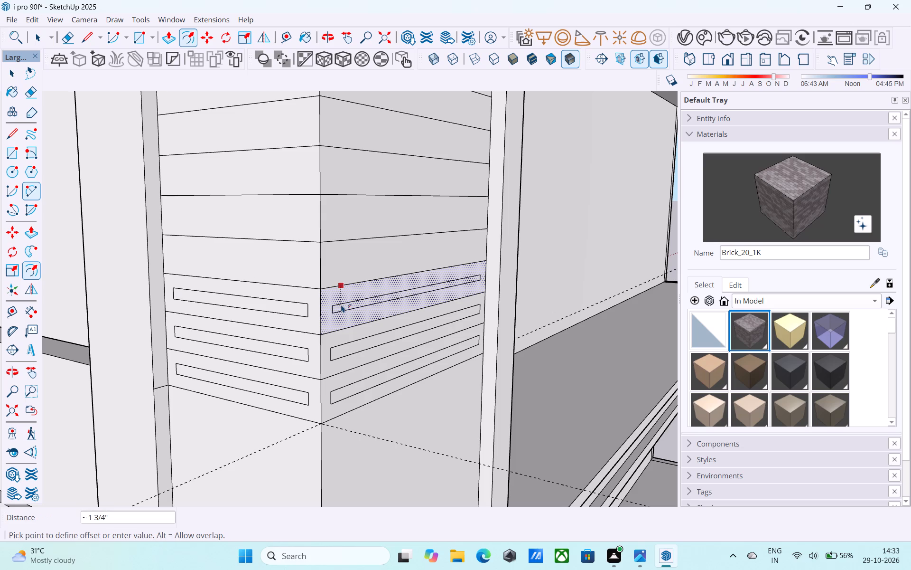
text(1.5")
key(Return)
key(space)
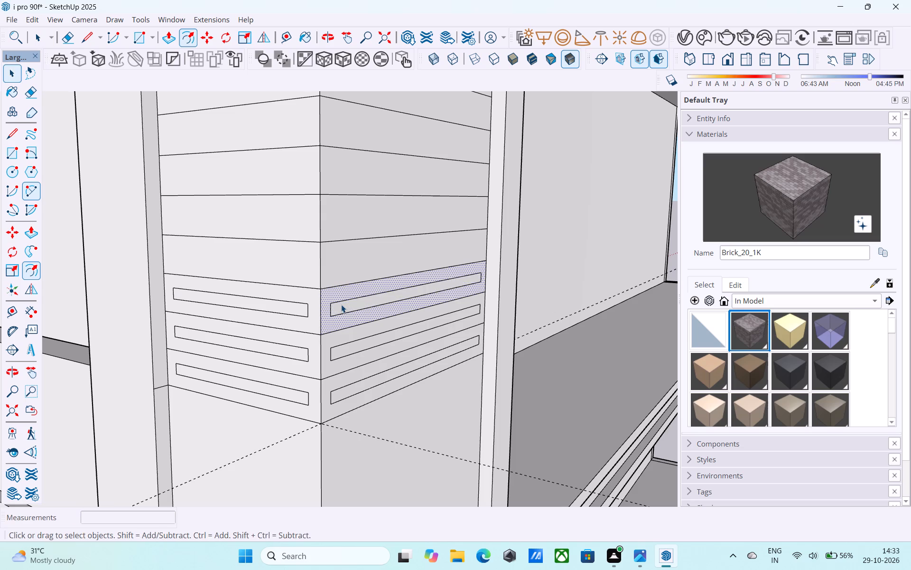
Erase the inset outlines of the second-lowest strip on both faces of the corner block.
scroll(341, 304, down, 12)
shift+middle_drag(343, 315, 347, 386)
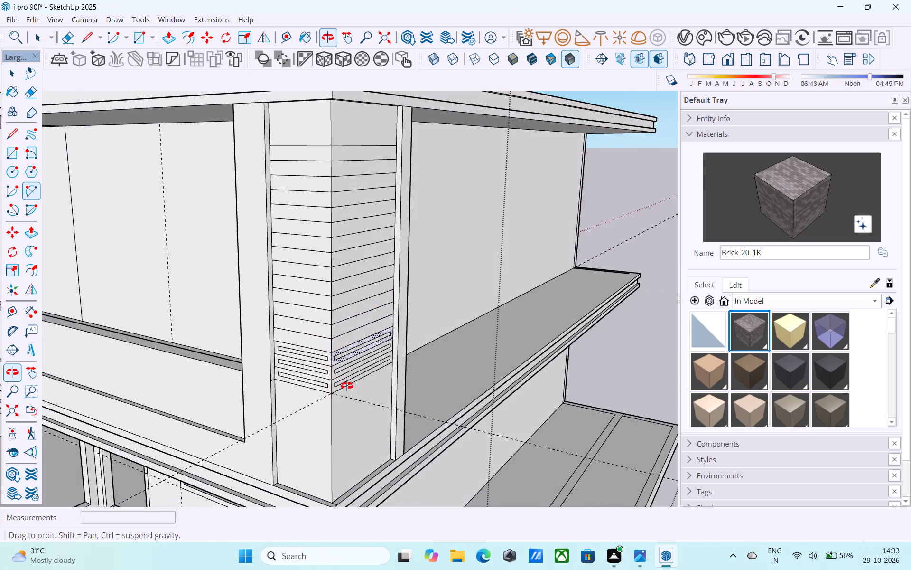
shift+middle_drag(347, 386, 355, 281)
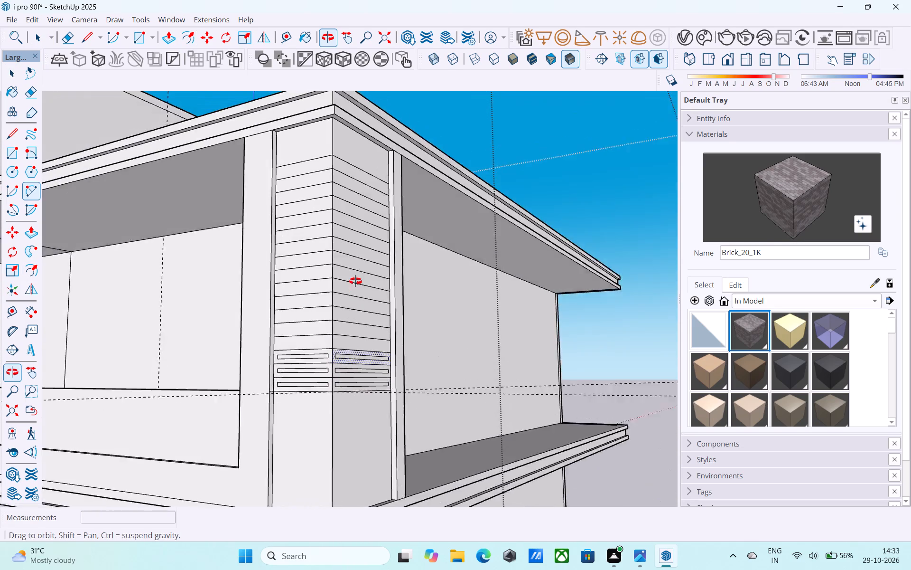
shift+middle_drag(355, 281, 353, 348)
scroll(329, 370, up, 12)
key(e)
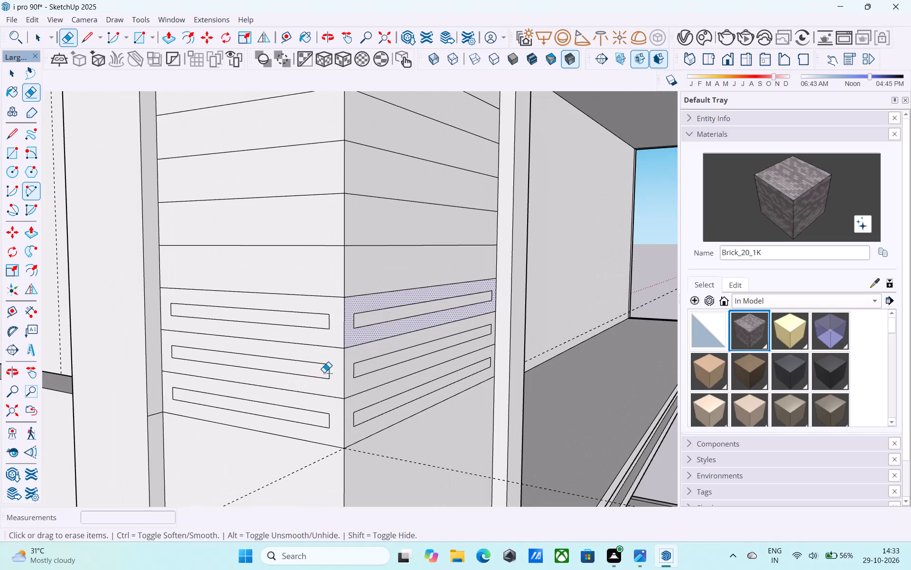
drag(329, 365, 328, 380)
drag(357, 362, 358, 371)
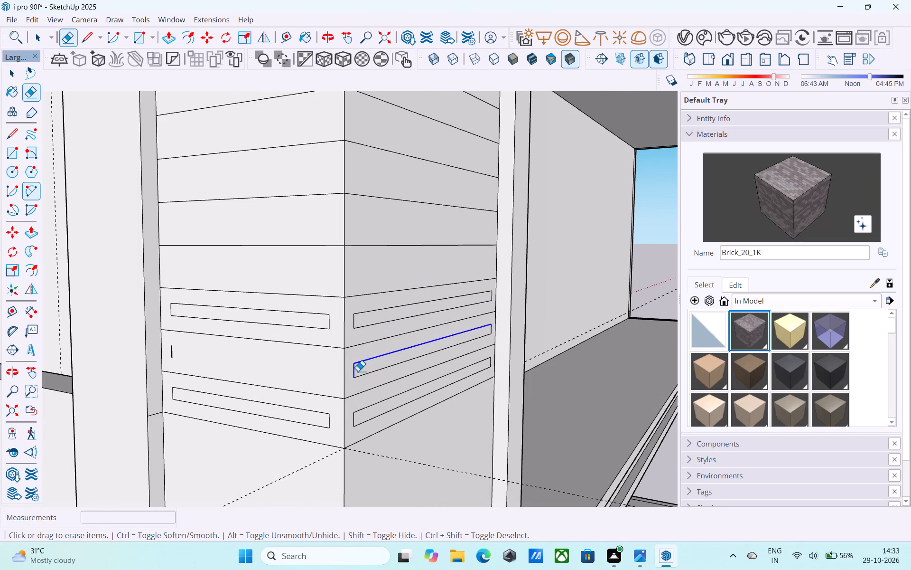
drag(358, 371, 365, 376)
scroll(366, 376, down, 5)
scroll(265, 378, up, 4)
drag(231, 357, 224, 352)
scroll(282, 353, down, 3)
shift+middle_drag(282, 353, 232, 392)
scroll(232, 392, up, 1)
scroll(432, 385, up, 4)
click(472, 351)
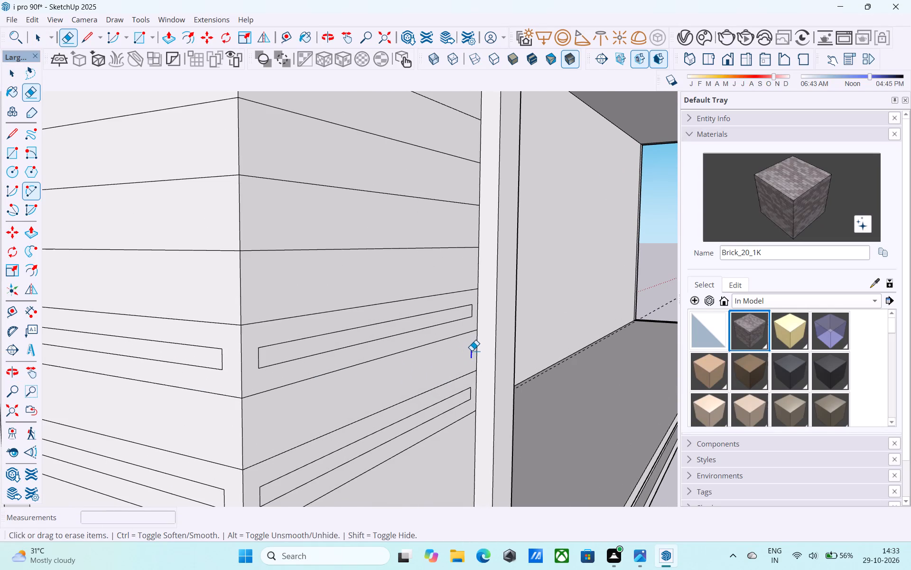
scroll(473, 351, down, 5)
middle_drag(377, 337, 390, 387)
key(space)
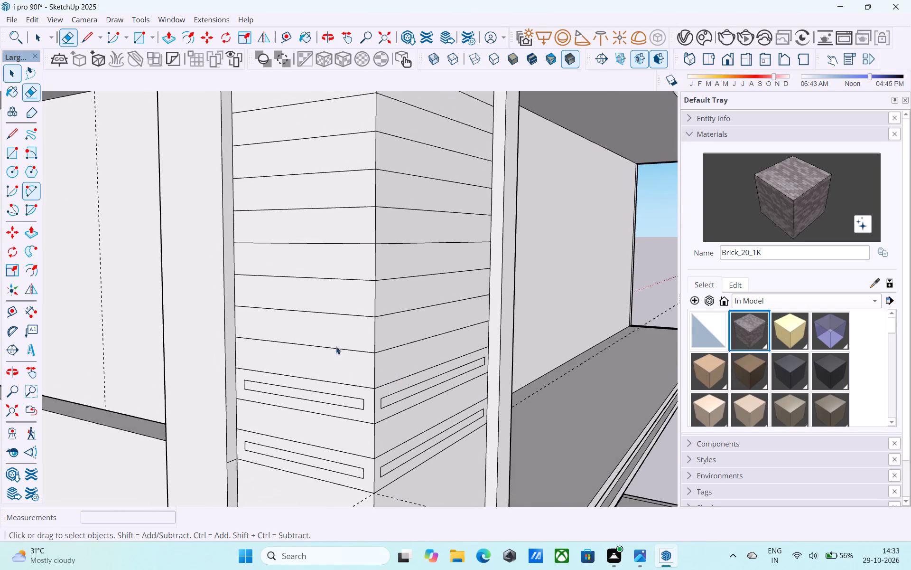
Offset the outline of the fifth strip from the bottom on the corner block's left face inward by 1.5".
click(328, 339)
scroll(328, 339, up, 1)
key(f)
click(328, 339)
text(1.5")
key(Return)
key(space)
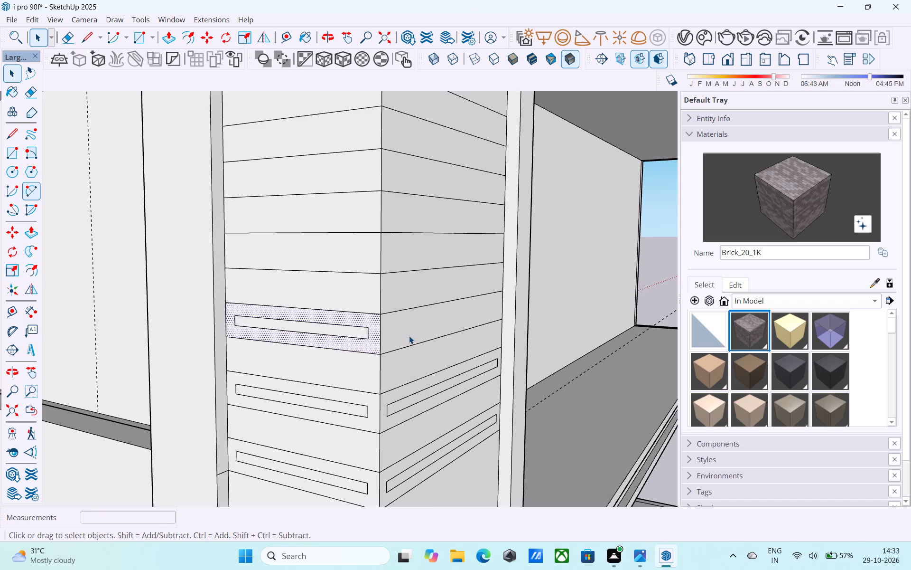
Offset the outline of the fifth strip from the bottom on the corner block's right face inward by 1.5".
click(409, 336)
key(f)
click(409, 336)
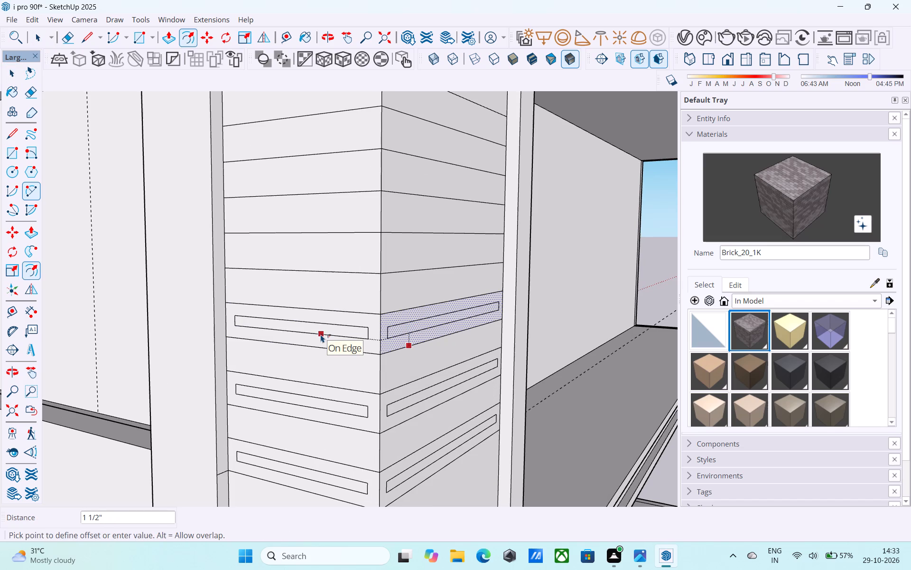
text(1.5")
key(Return)
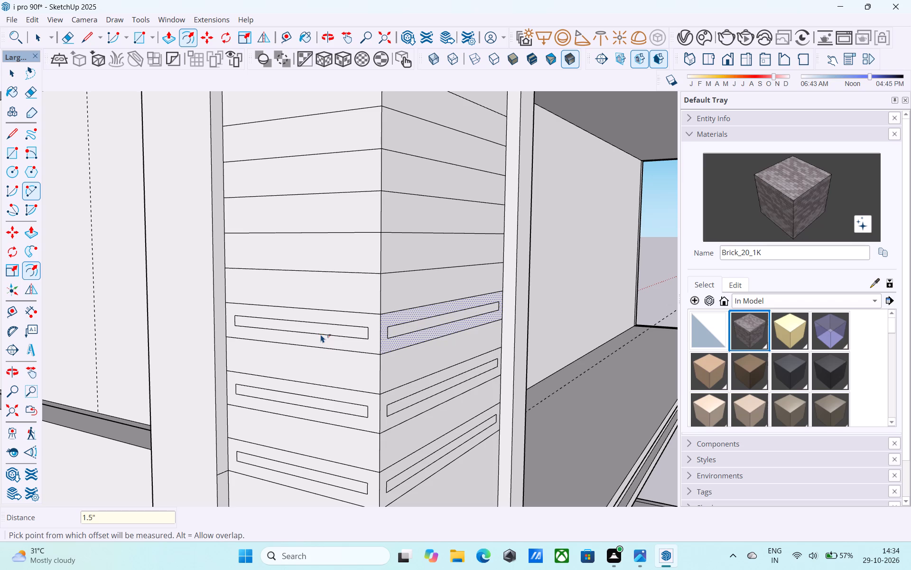
Offset the outline of the seventh strip from the bottom on the corner block's left face inward by 1.5".
scroll(326, 337, down, 5)
shift+middle_drag(326, 337, 315, 365)
key(space)
click(314, 317)
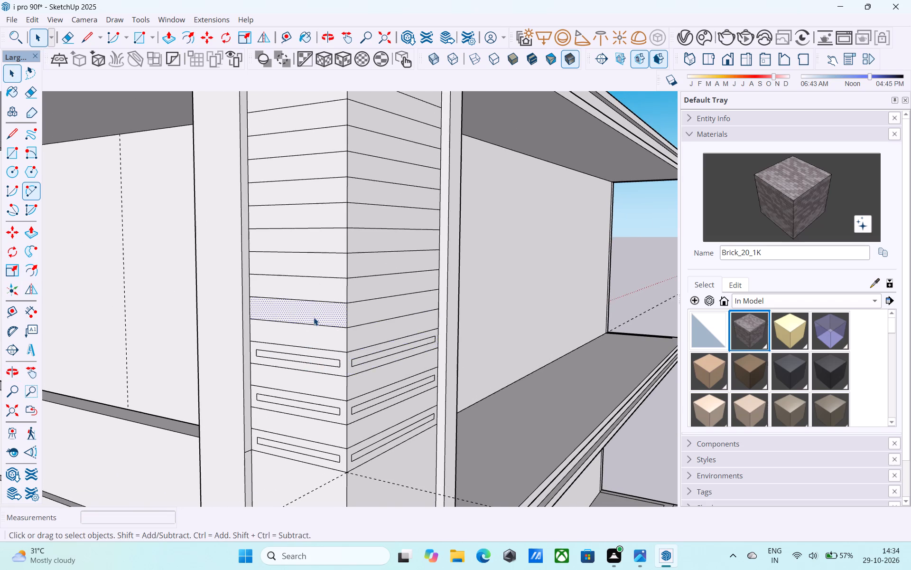
scroll(314, 317, up, 3)
key(f)
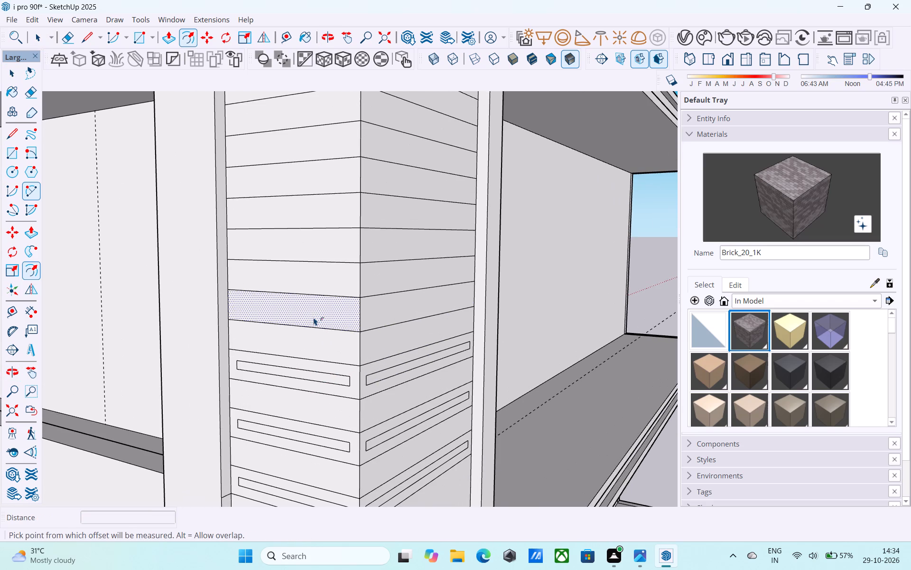
click(314, 317)
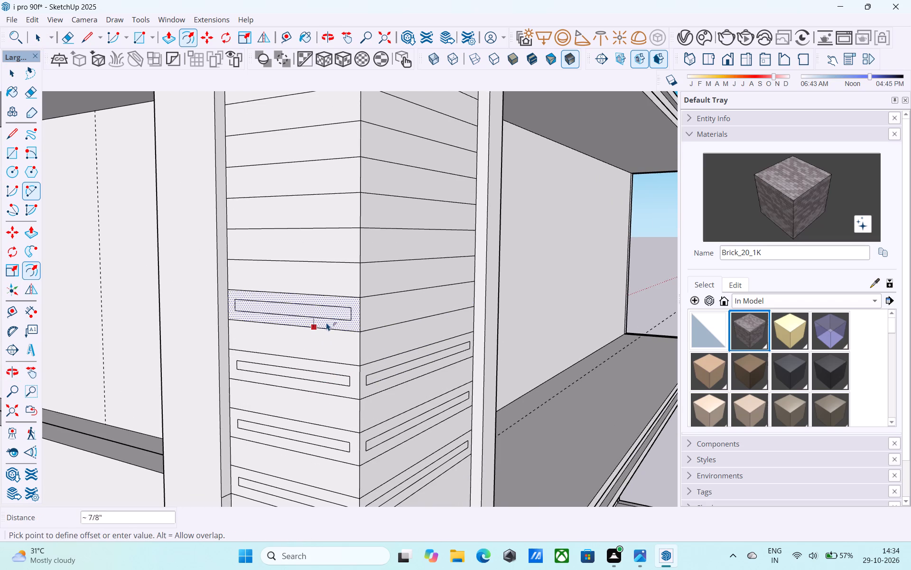
text(1.5)
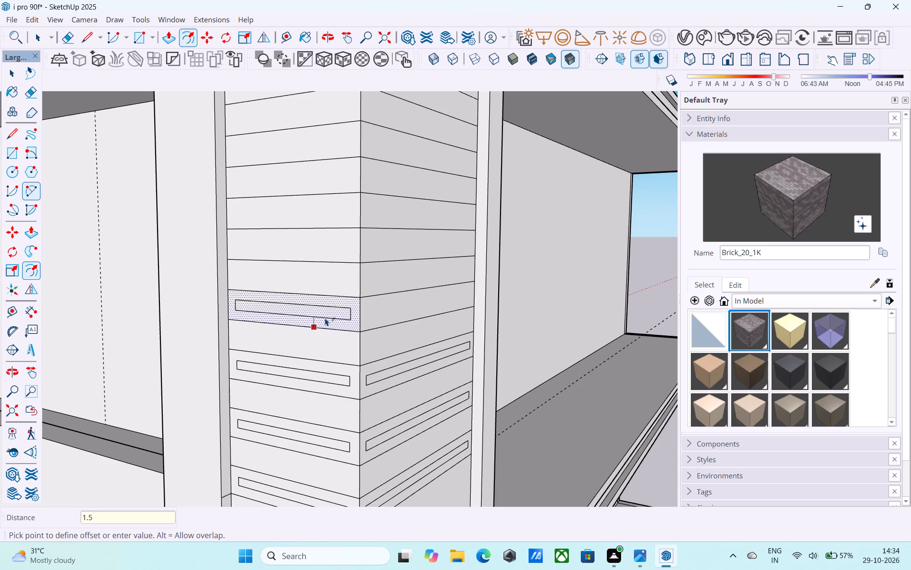
key(shift+quotedbl)
key(Return)
key(space)
Offset the outline of the seventh strip from the bottom on the corner block's right face inward by 1.5".
click(375, 311)
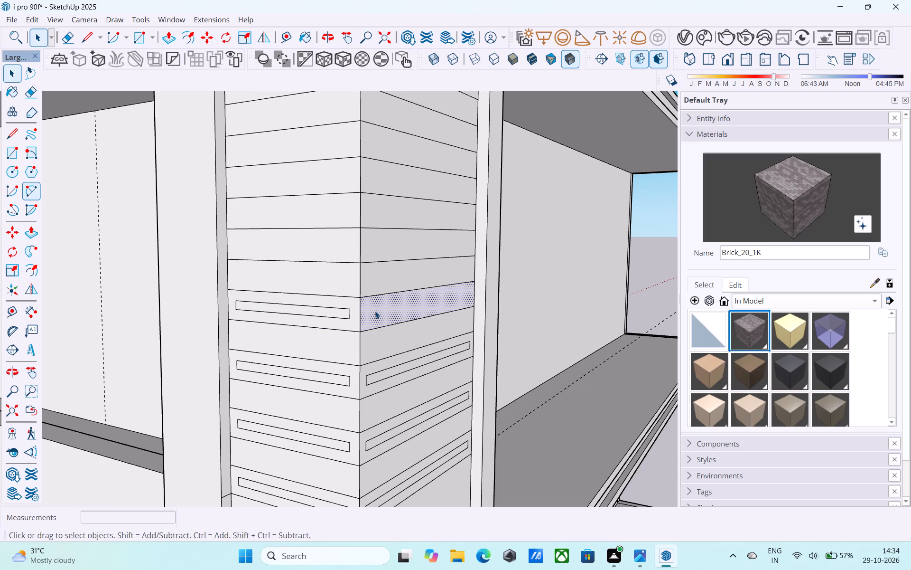
key(f)
click(375, 311)
text(1.5")
key(Return)
key(space)
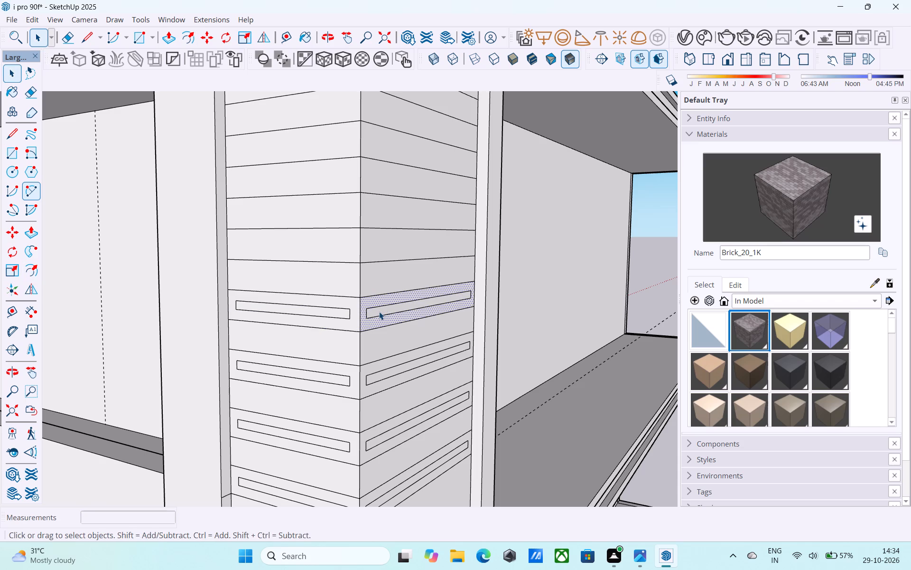
Offset the outline of the ninth strip from the bottom on the corner block's left face inward by 1.5".
scroll(379, 312, down, 4)
shift+middle_drag(379, 312, 341, 379)
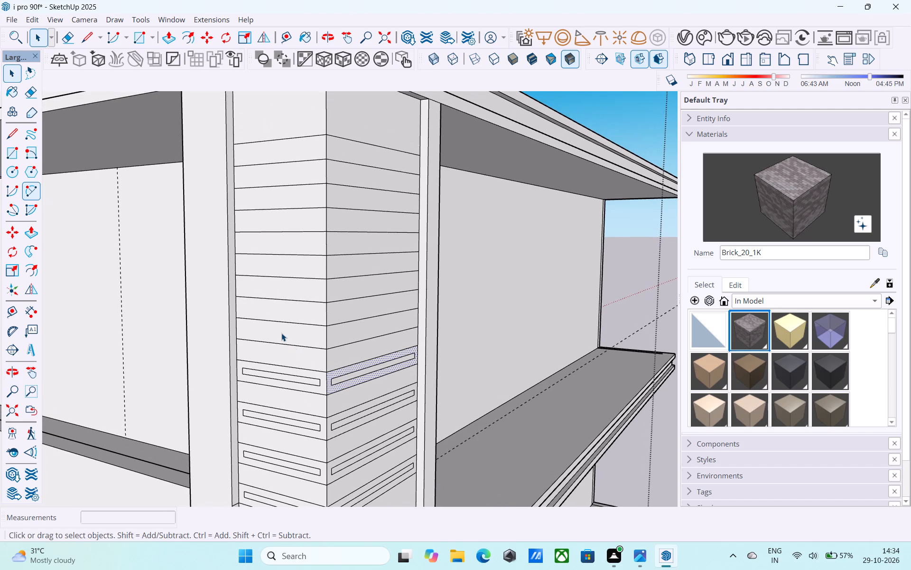
click(281, 333)
scroll(281, 333, up, 3)
key(f)
click(281, 333)
text(1.5")
key(Return)
key(space)
Offset the outline of the ninth strip from the bottom on the corner block's right face inward by 1.5".
click(363, 335)
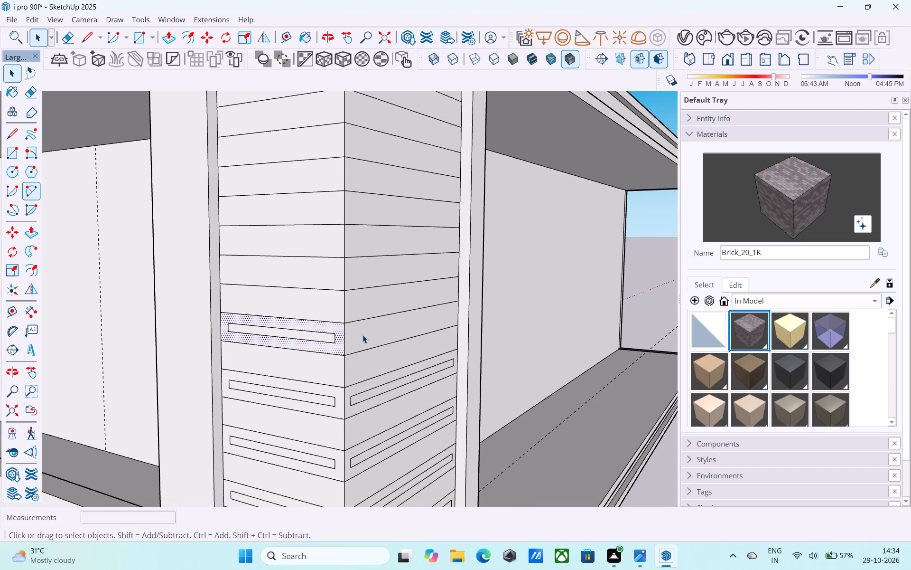
key(f)
click(363, 335)
text(1.5)
key(shift+quotedbl)
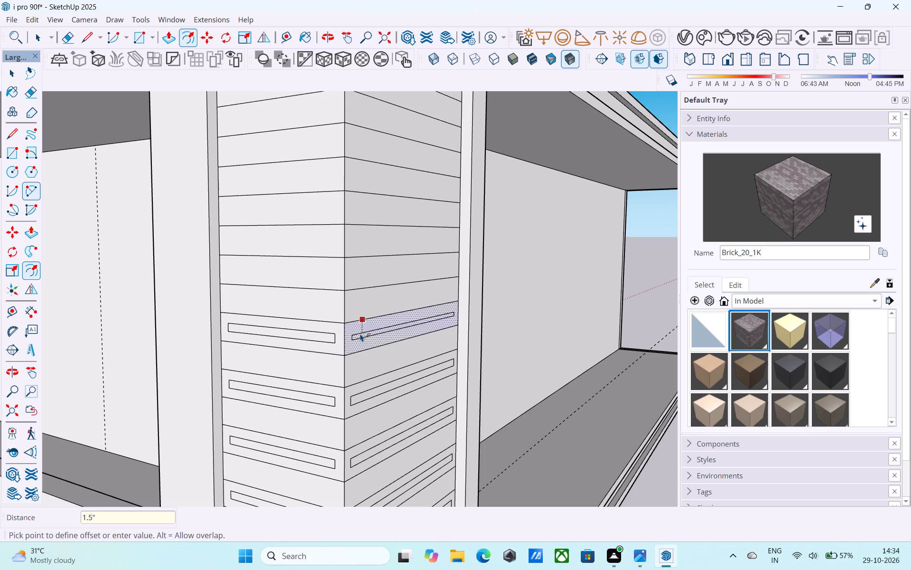
key(Return)
key(space)
Offset the outline of the eleventh strip from the bottom on the corner block's left face inward by 1.5".
click(325, 272)
key(f)
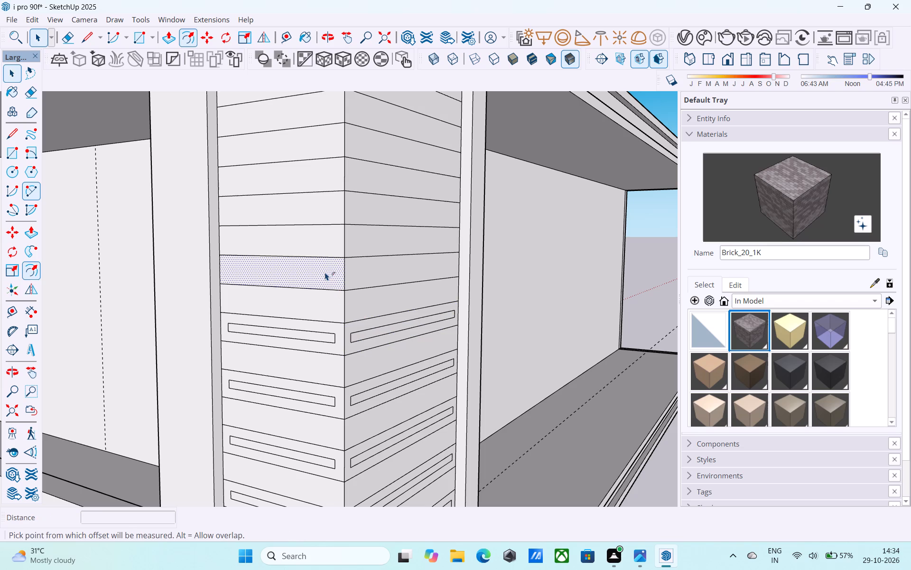
click(324, 272)
text(1.5")
key(Return)
key(space)
Offset the outline of the eleventh strip from the bottom on the corner block's right face inward by 1.5".
click(374, 270)
key(f)
click(374, 270)
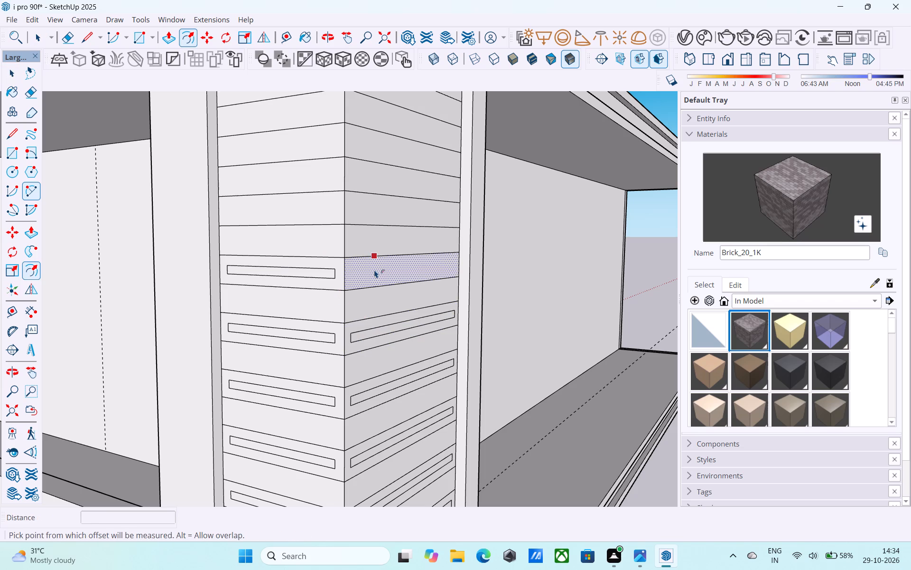
text(1.5")
key(Return)
key(space)
Offset the outline of the thirteenth strip from the bottom on the corner block's left face inward by 1.5".
shift+middle_drag(342, 254, 331, 381)
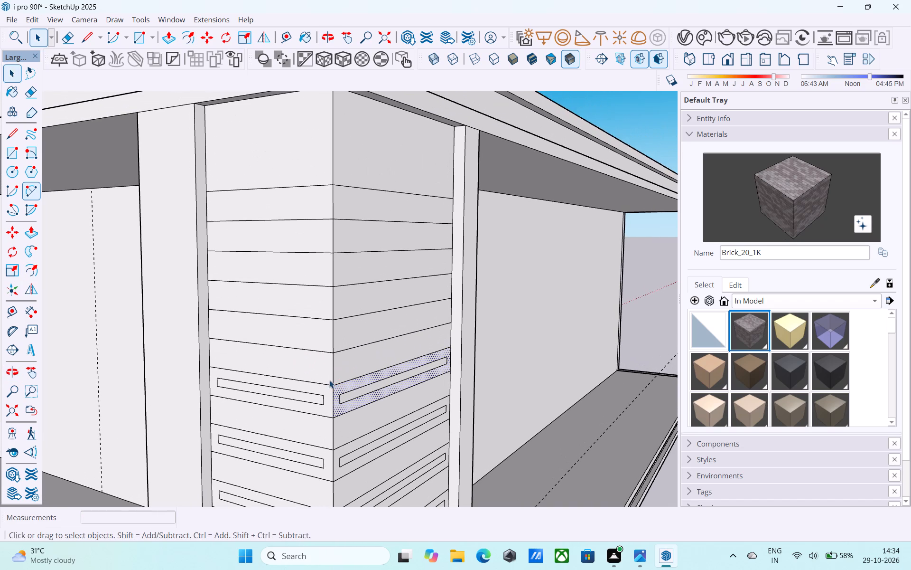
click(283, 329)
key(f)
click(283, 329)
text(1.5")
key(Return)
key(space)
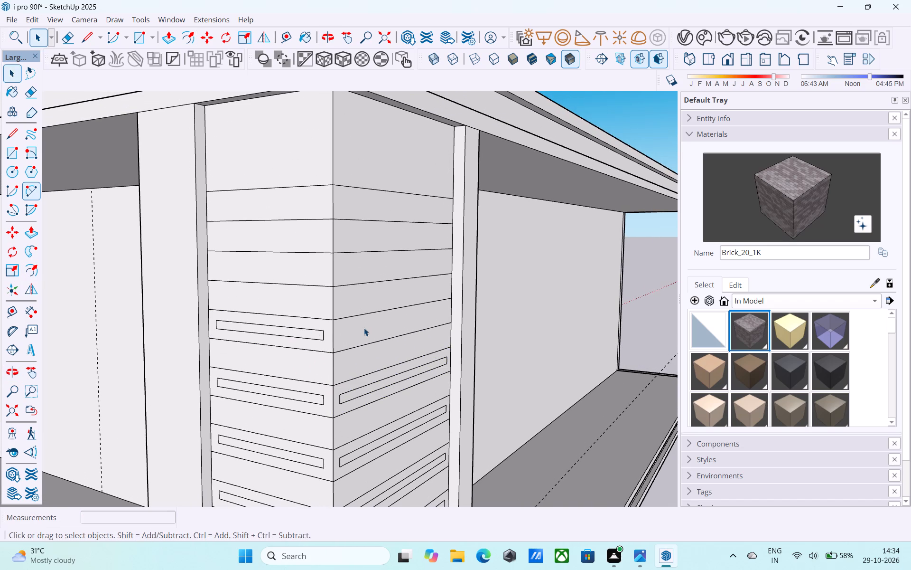
Offset the outline of the thirteenth strip from the bottom on the corner block's right face inward by 1.5".
click(364, 328)
key(f)
click(364, 328)
text(1.5")
key(Return)
key(space)
Offset the outline of the fifteenth strip from the bottom on the corner block's left face inward by 1.5".
scroll(363, 326, down, 2)
shift+middle_drag(363, 326, 359, 335)
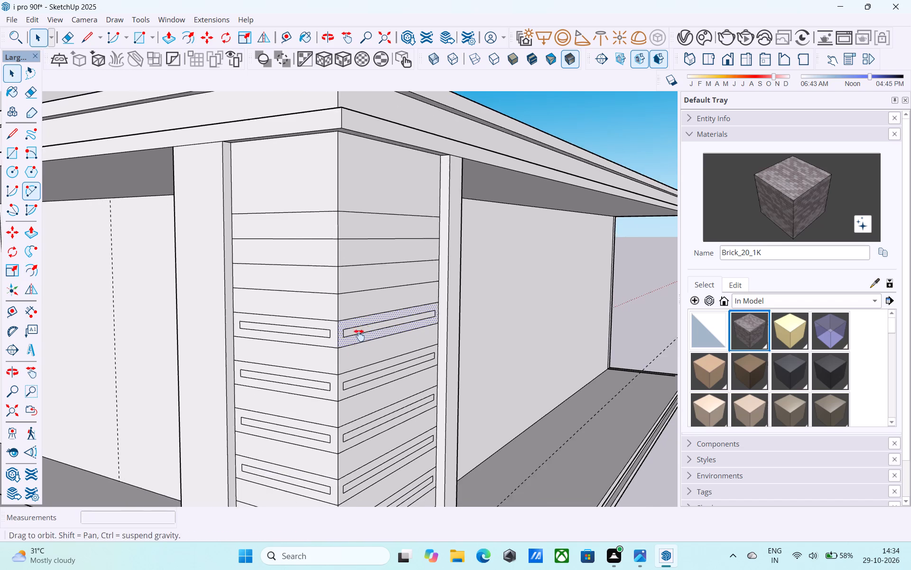
shift+middle_drag(359, 335, 361, 380)
click(292, 333)
scroll(292, 333, up, 3)
key(f)
click(292, 333)
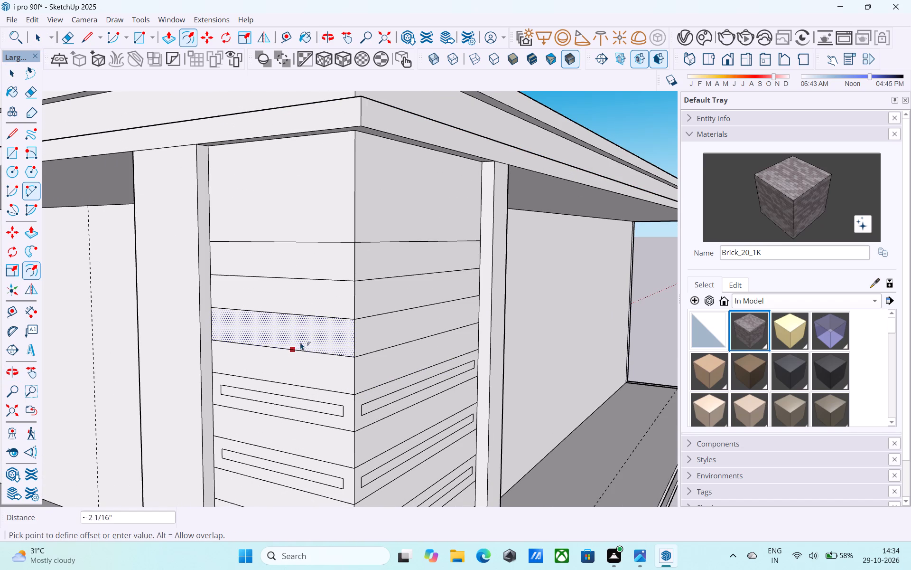
text(1.5")
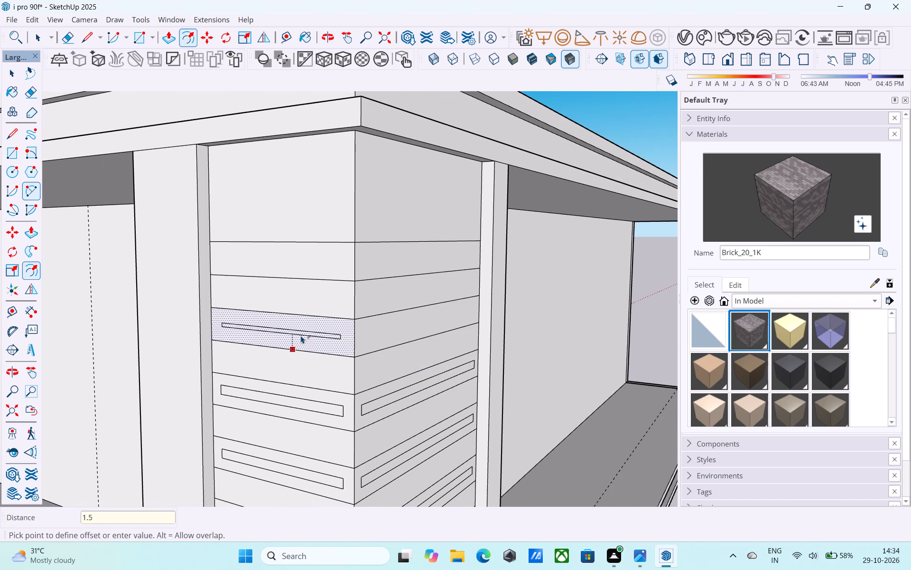
key(Return)
key(space)
Offset the outline of the fifteenth strip from the bottom on the corner block's right face inward by 1.5".
click(375, 331)
key(f)
click(375, 331)
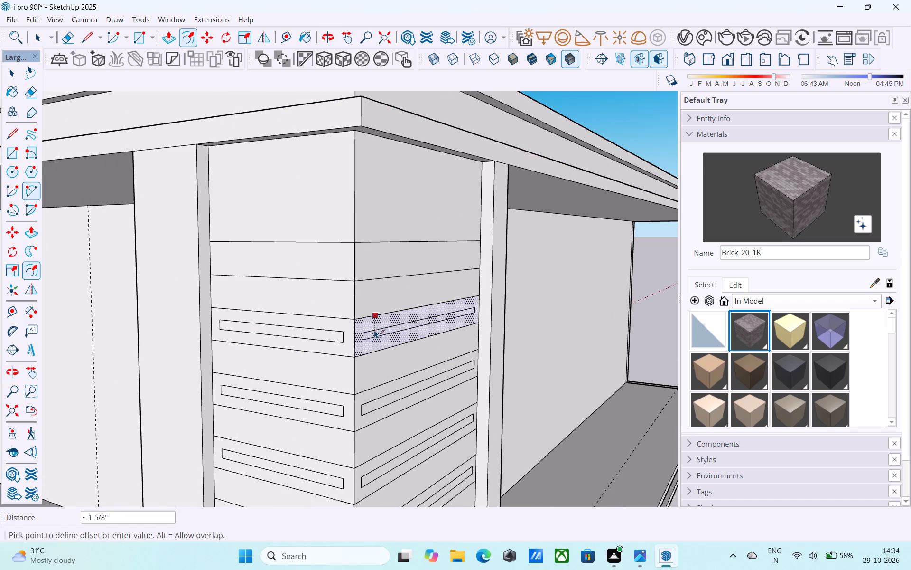
text(1.5")
key(Return)
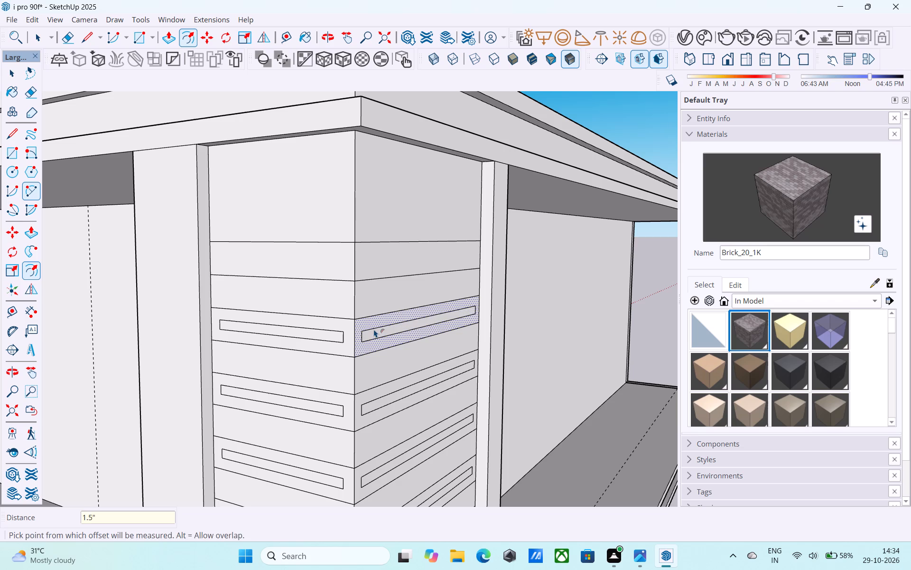
key(space)
Offset the outline of the seventeenth strip from the bottom on the corner block's left face inward by 1.5".
click(308, 264)
key(f)
click(306, 262)
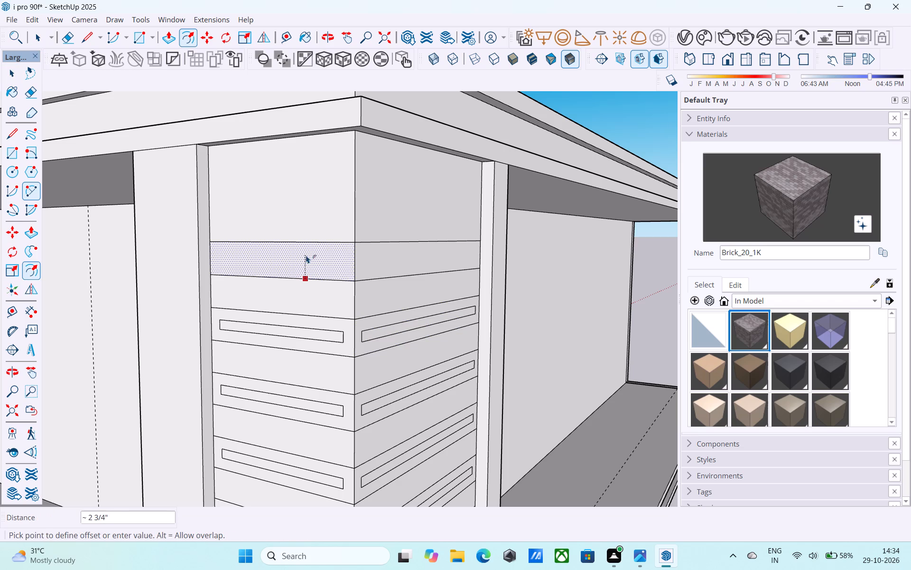
text(1.5")
key(Return)
key(space)
Offset the outline of the seventeenth strip from the bottom on the corner block's right face inward by 1.5".
click(363, 269)
key(f)
click(363, 269)
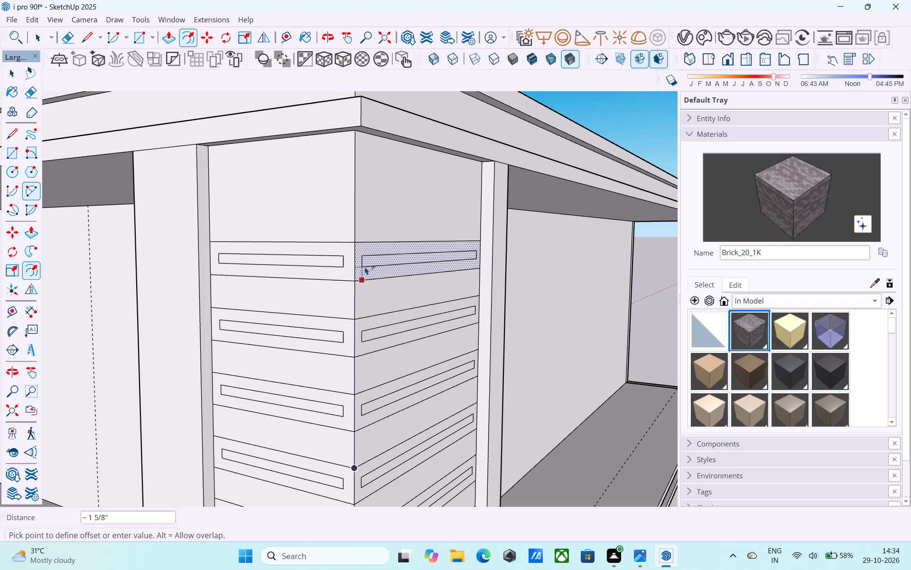
text(1.5")
key(Return)
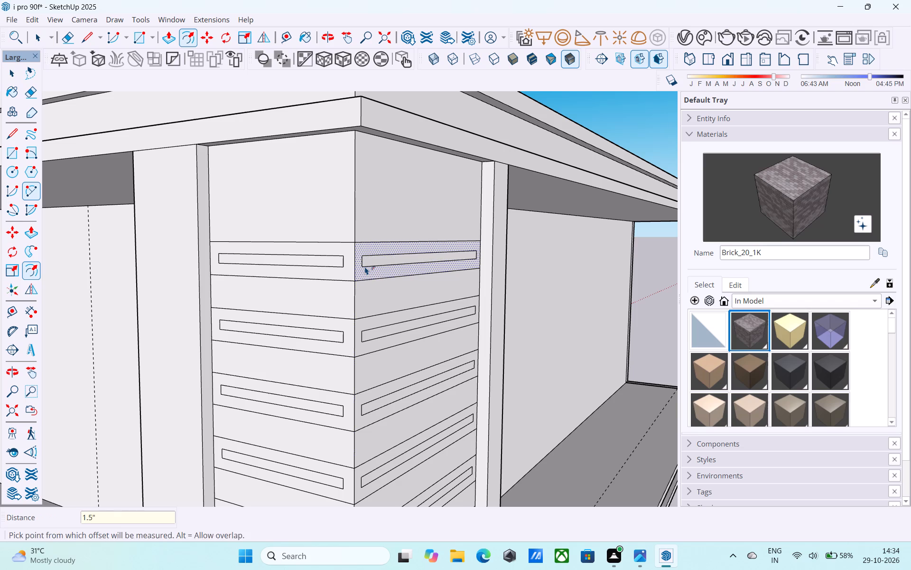
key(space)
key(space)
Draw 1 1/2" lines from the lowest strip's inset corners to the block's corner edge, joining the outlines of both faces.
scroll(365, 266, down, 19)
middle_drag(361, 337, 355, 337)
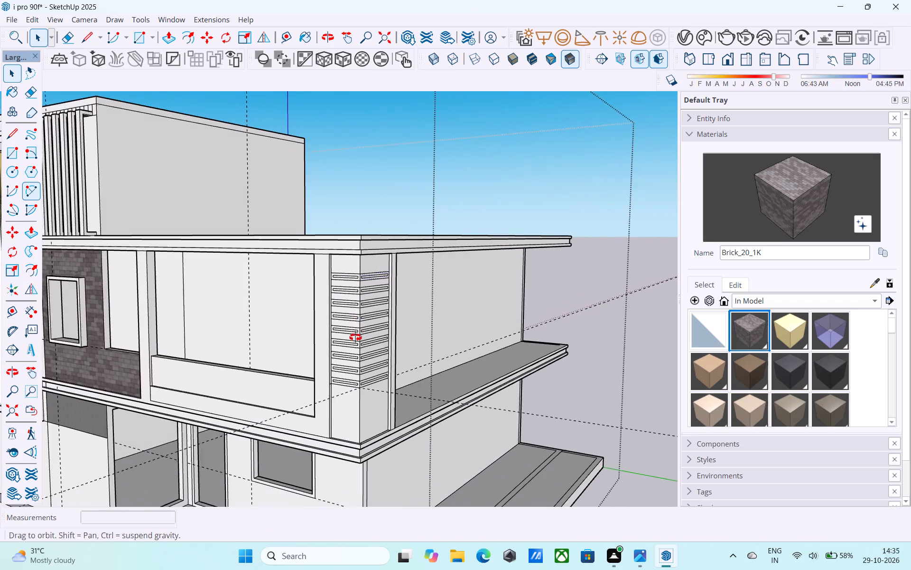
middle_drag(355, 337, 354, 336)
scroll(354, 343, up, 12)
scroll(344, 410, up, 1)
key(l)
scroll(347, 445, up, 3)
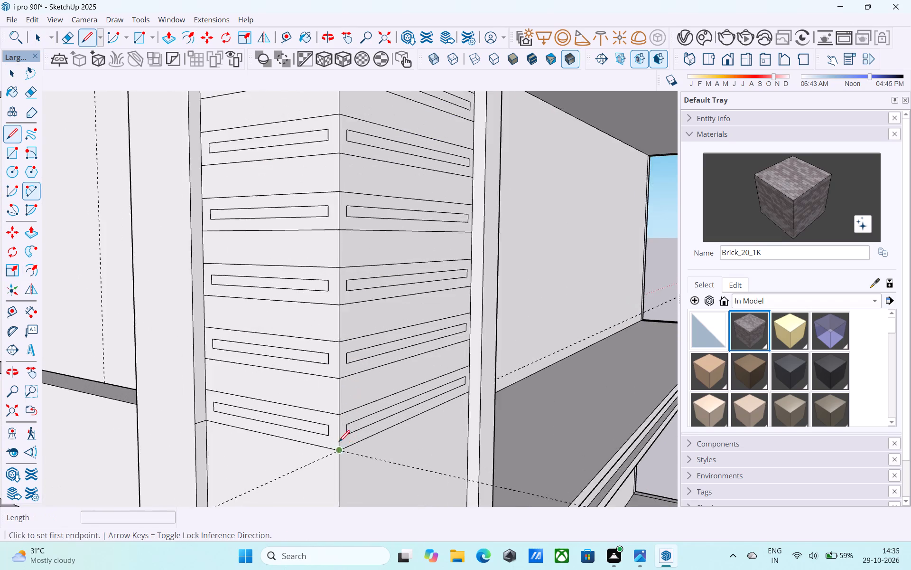
scroll(339, 443, up, 6)
click(328, 430)
click(348, 433)
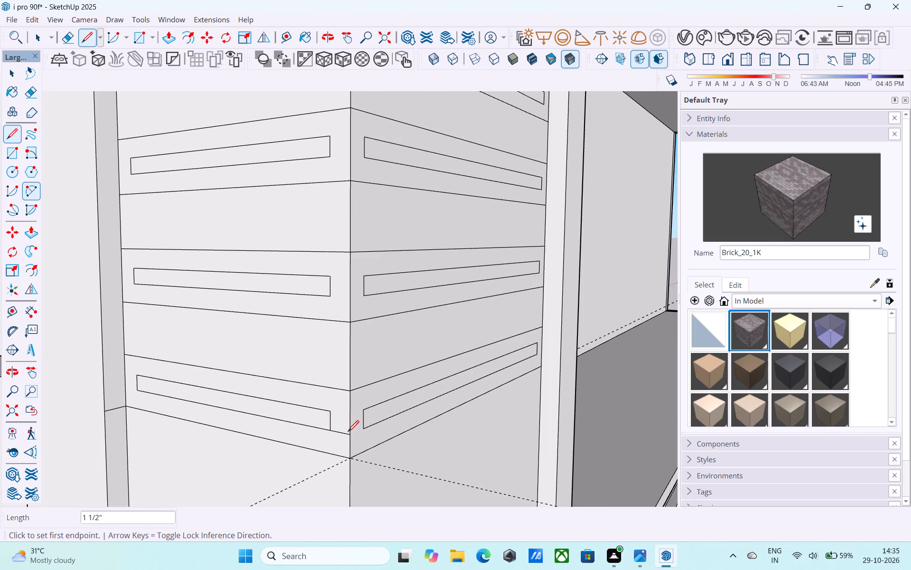
click(333, 415)
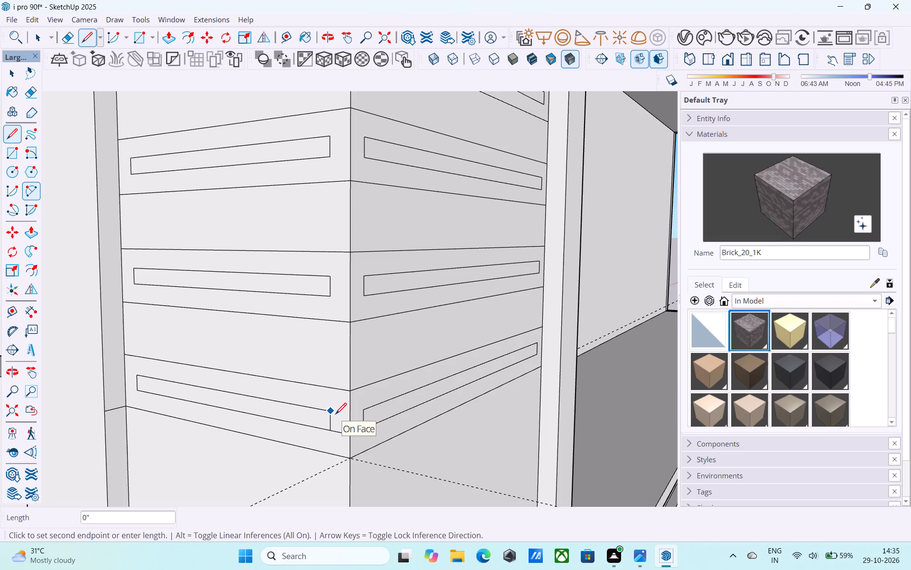
click(349, 418)
click(363, 415)
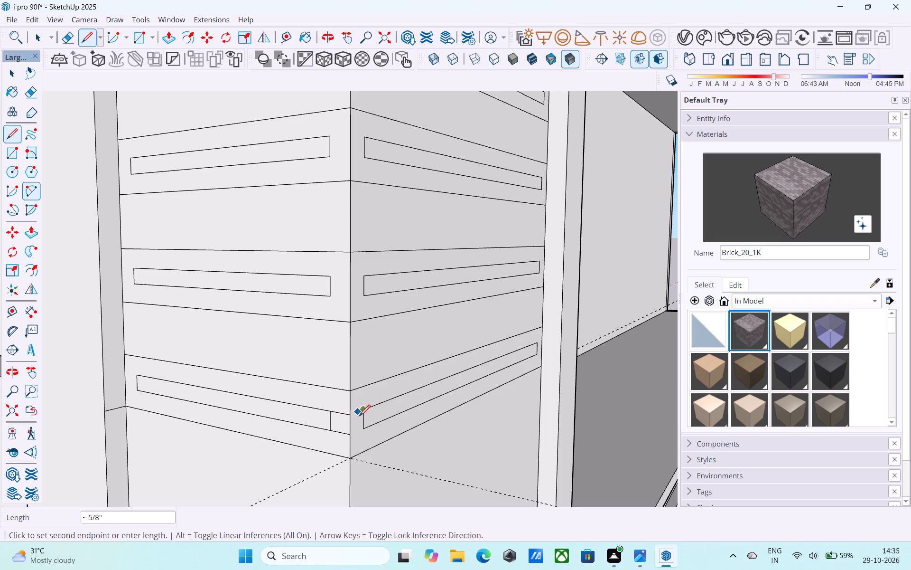
click(354, 416)
click(364, 426)
click(349, 434)
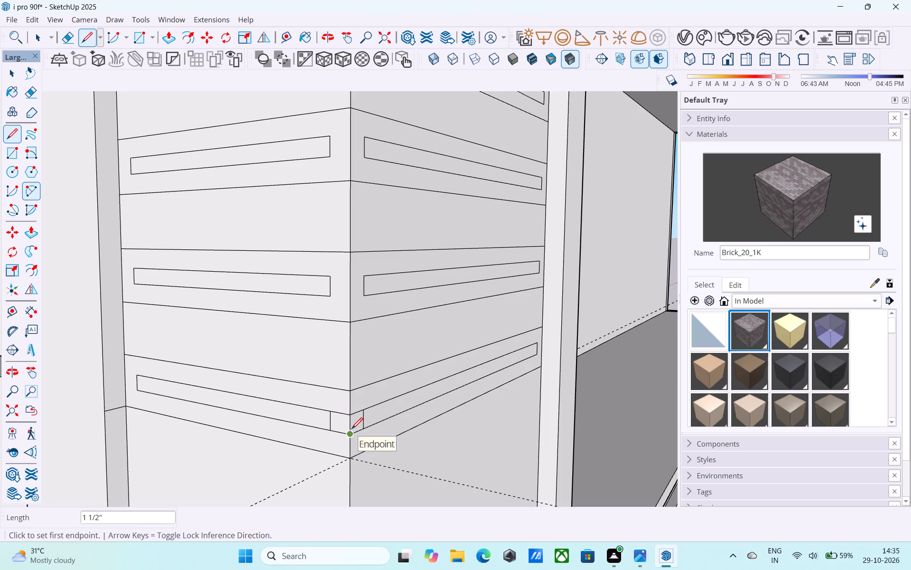
Join the third strip's inset outlines across the block's corner with 1 1/2" upper and lower lines on both faces.
scroll(352, 429, down, 5)
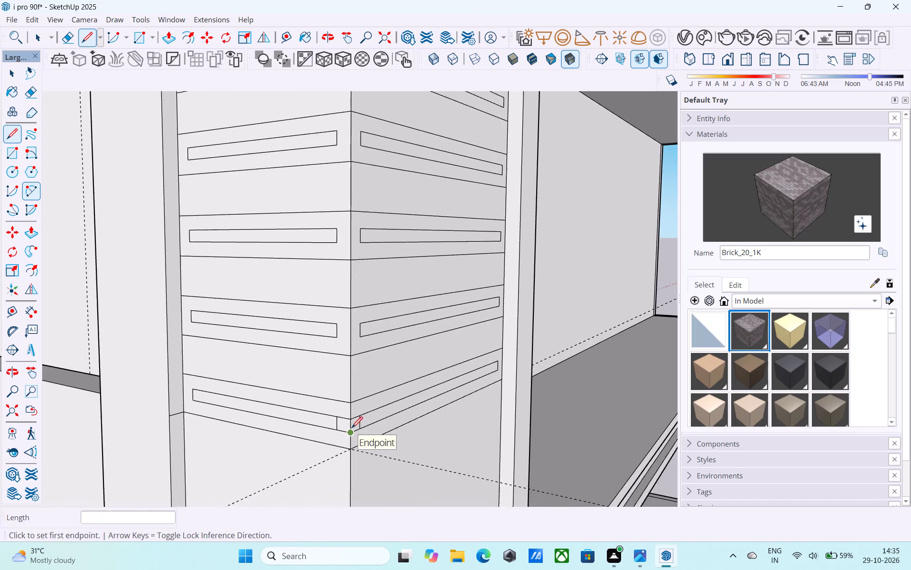
scroll(334, 338, up, 4)
click(339, 332)
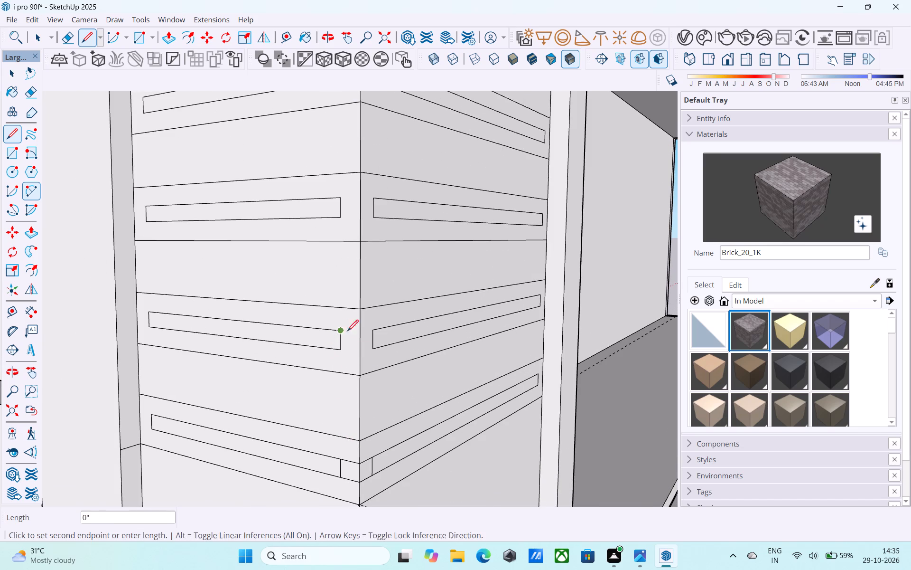
click(358, 331)
click(343, 348)
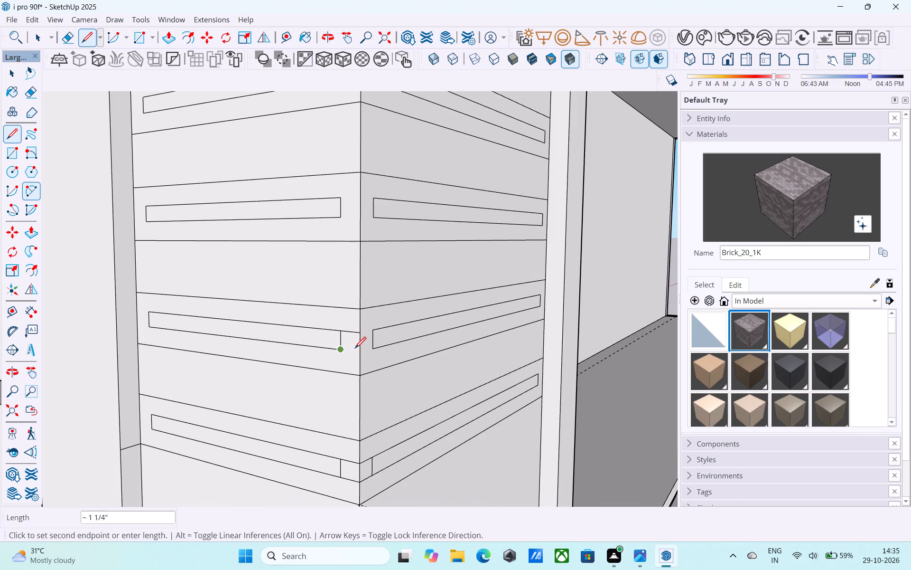
click(357, 349)
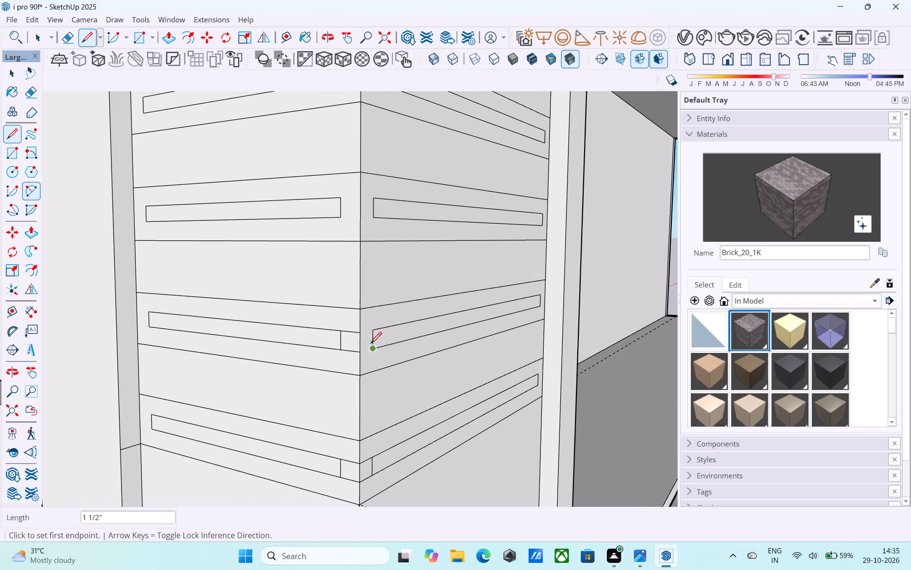
click(377, 331)
click(363, 332)
click(376, 347)
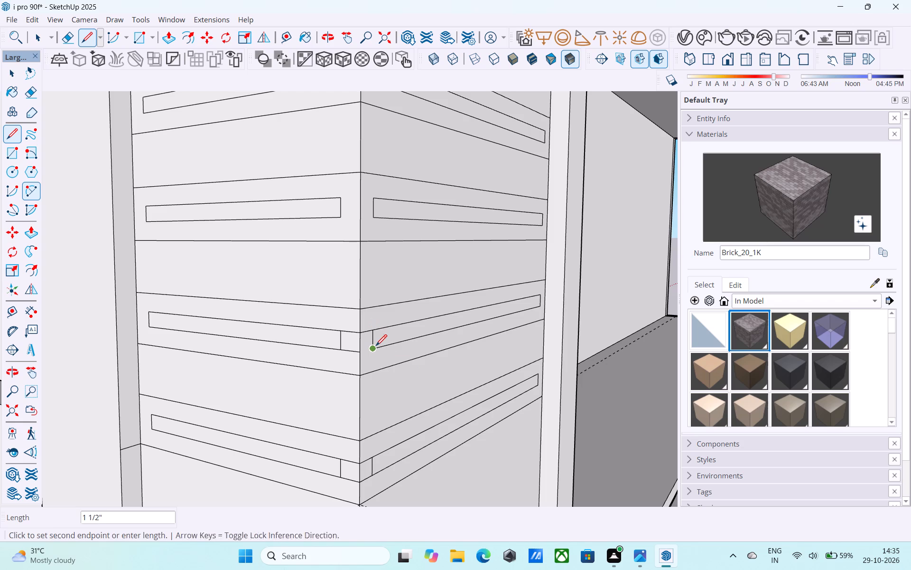
click(363, 351)
Join the fifth strip's inset outlines across the block's corner with 1 1/2" lower and upper lines on both faces.
click(343, 217)
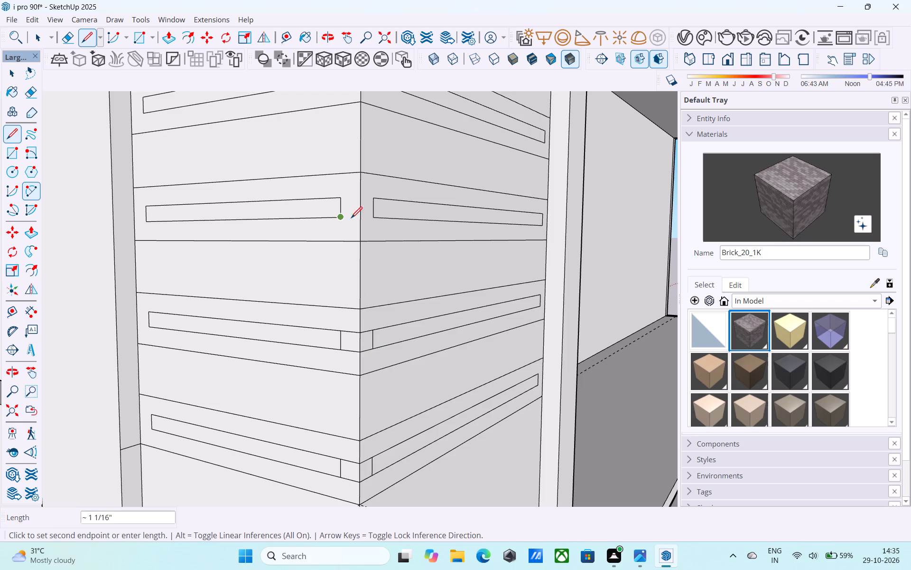
click(359, 218)
click(373, 217)
click(364, 217)
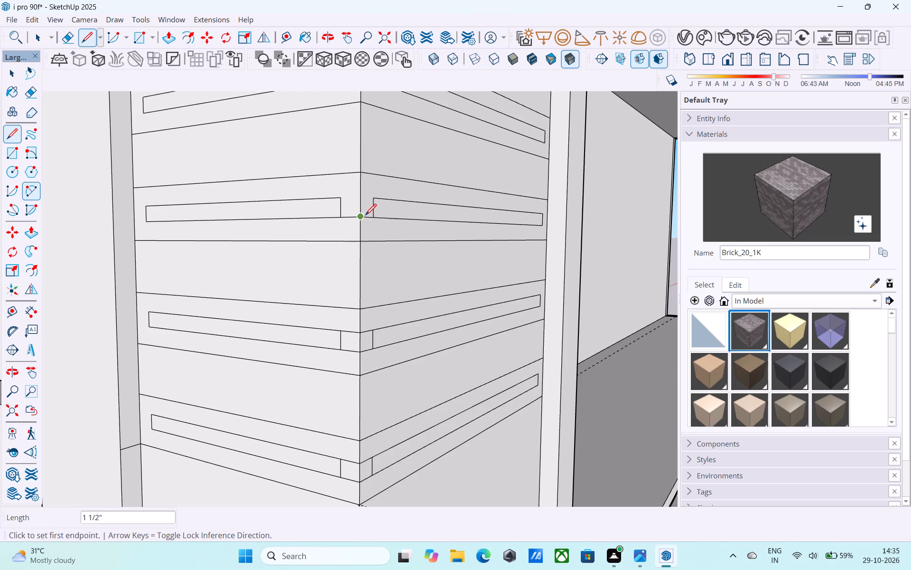
click(342, 199)
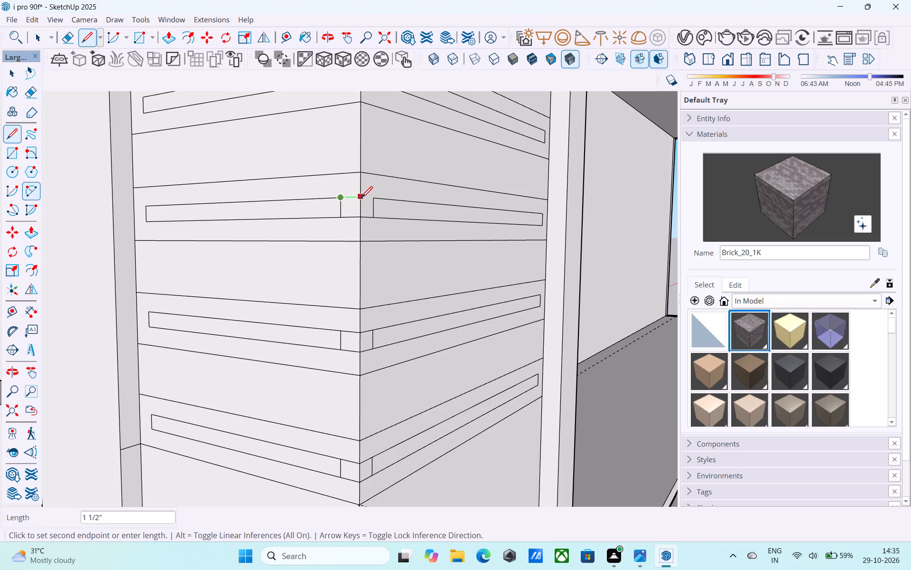
click(362, 199)
click(374, 200)
click(359, 198)
Join the seventh strip's inset outlines across the block's corner with 1 1/2" upper and lower lines on both faces.
scroll(330, 304, down, 4)
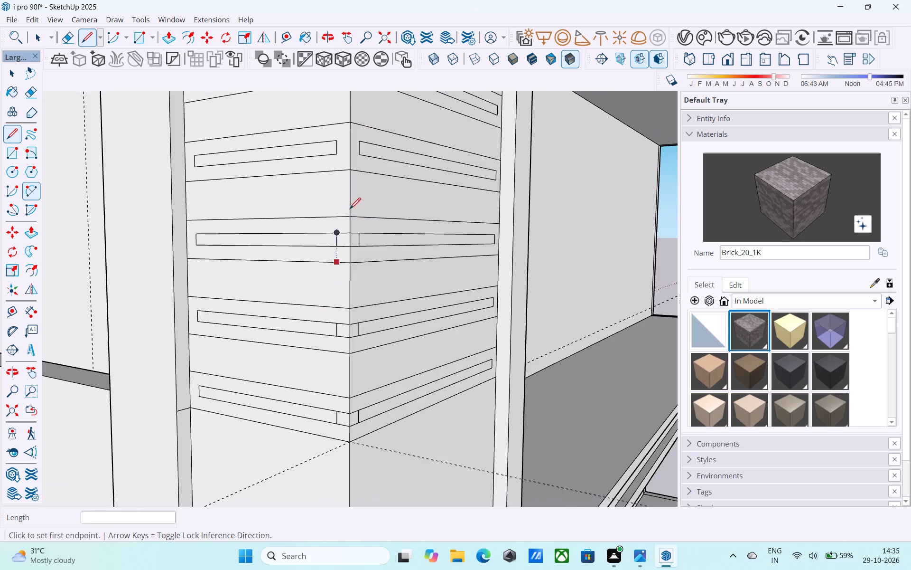
scroll(344, 134, up, 7)
click(332, 147)
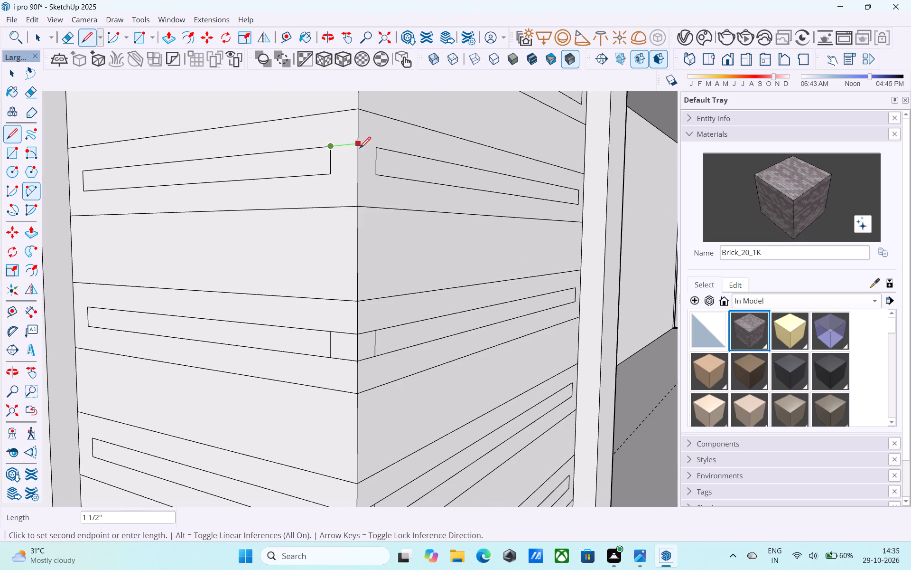
click(360, 149)
click(333, 176)
click(359, 176)
click(375, 154)
click(358, 148)
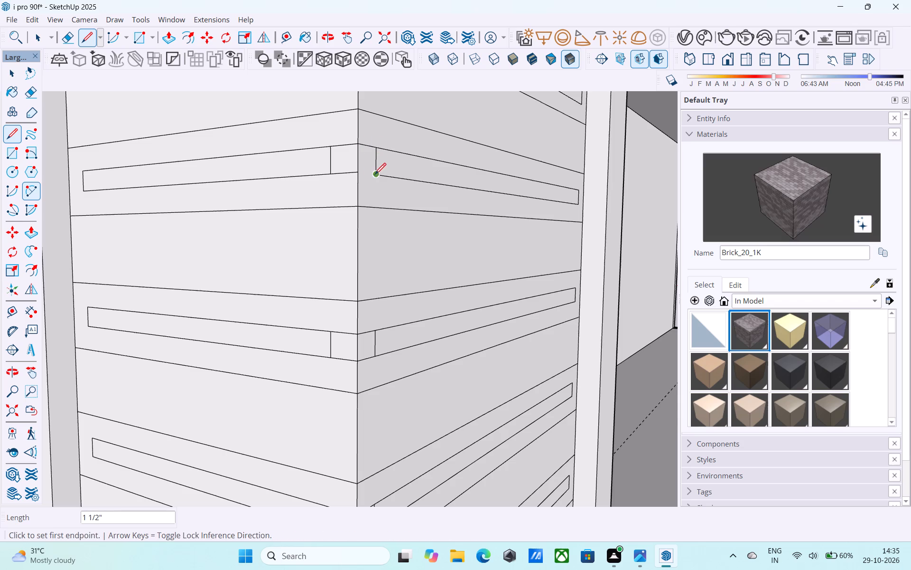
click(375, 177)
click(356, 168)
Join the ninth strip's inset outlines across the block's corner with 1 1/2" upper and lower lines on both faces.
scroll(318, 255, down, 5)
scroll(300, 296, down, 4)
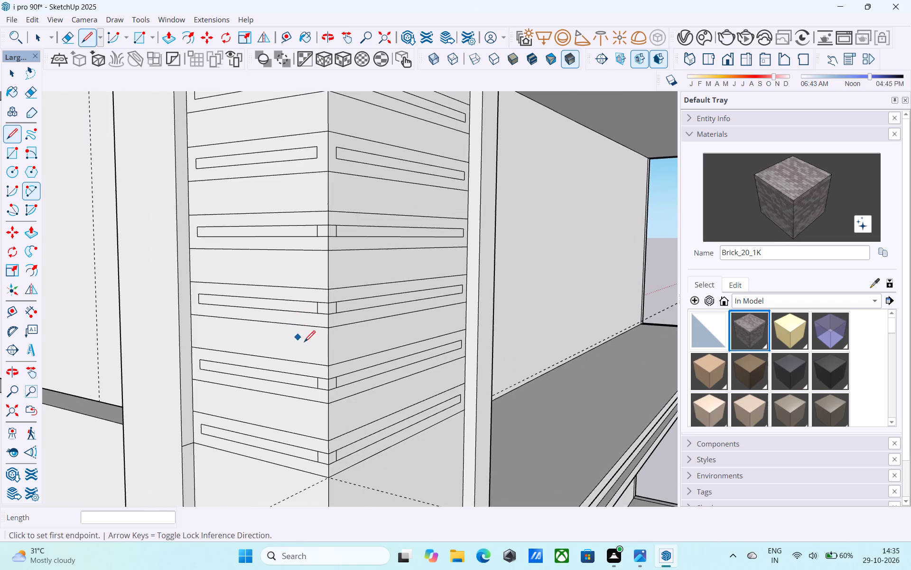
scroll(312, 349, down, 3)
scroll(337, 179, up, 8)
click(306, 214)
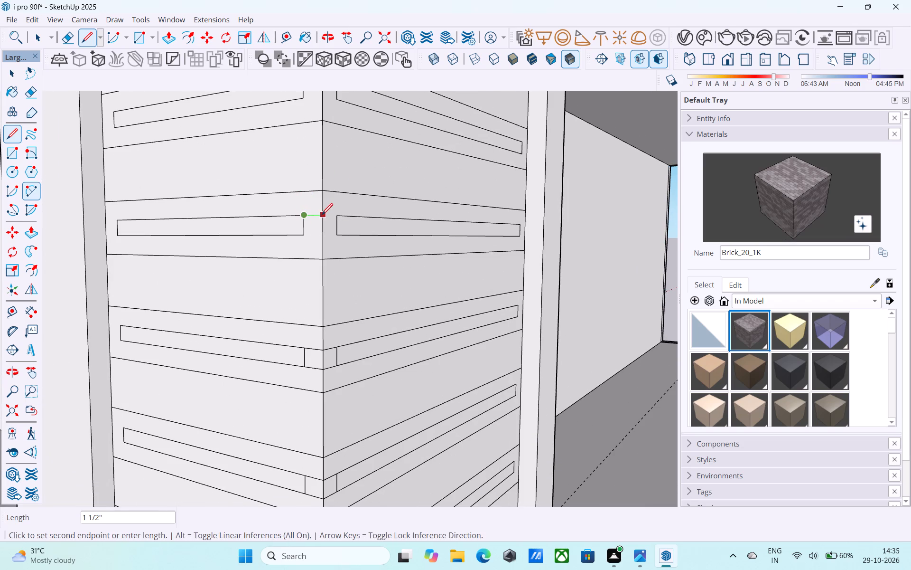
click(322, 216)
click(304, 234)
click(323, 235)
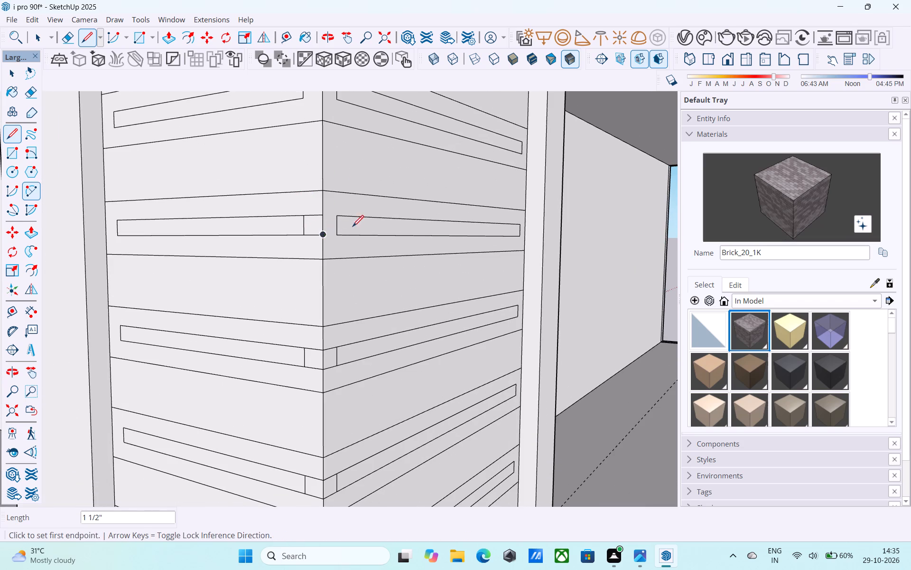
click(340, 219)
click(327, 214)
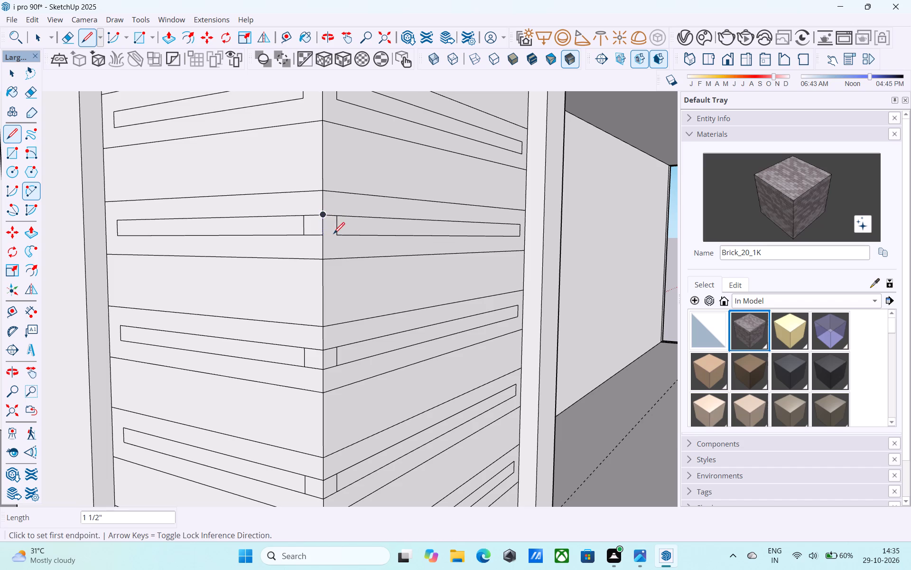
click(335, 234)
click(326, 233)
Join the eleventh strip's inset outlines across the block's corner with 1 1/2" upper and lower lines on both faces.
scroll(331, 314, down, 5)
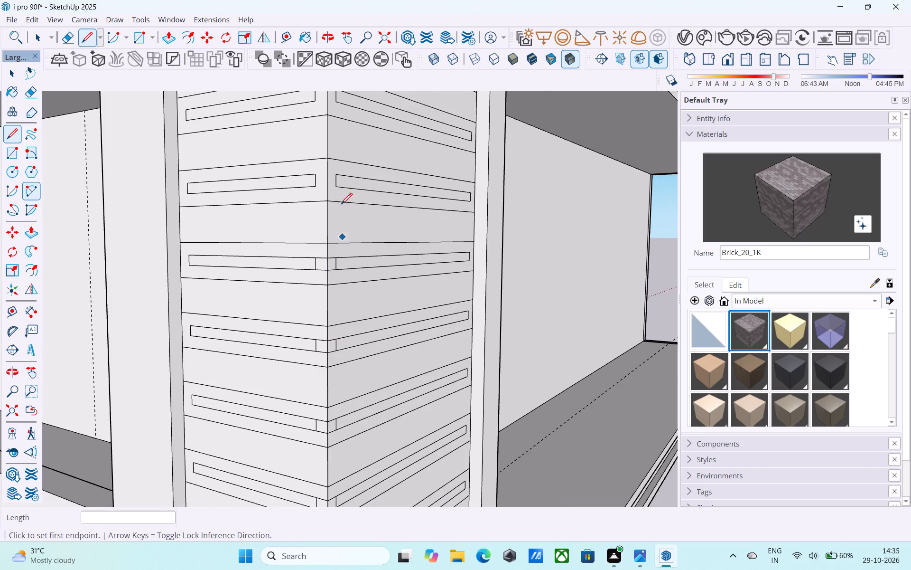
scroll(322, 164, up, 4)
click(315, 180)
click(331, 180)
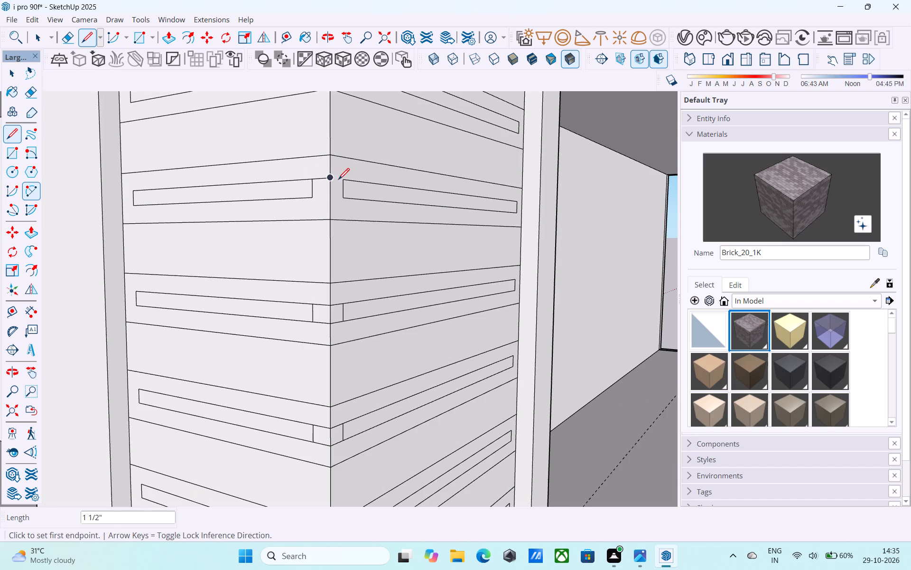
click(344, 180)
click(334, 179)
click(313, 199)
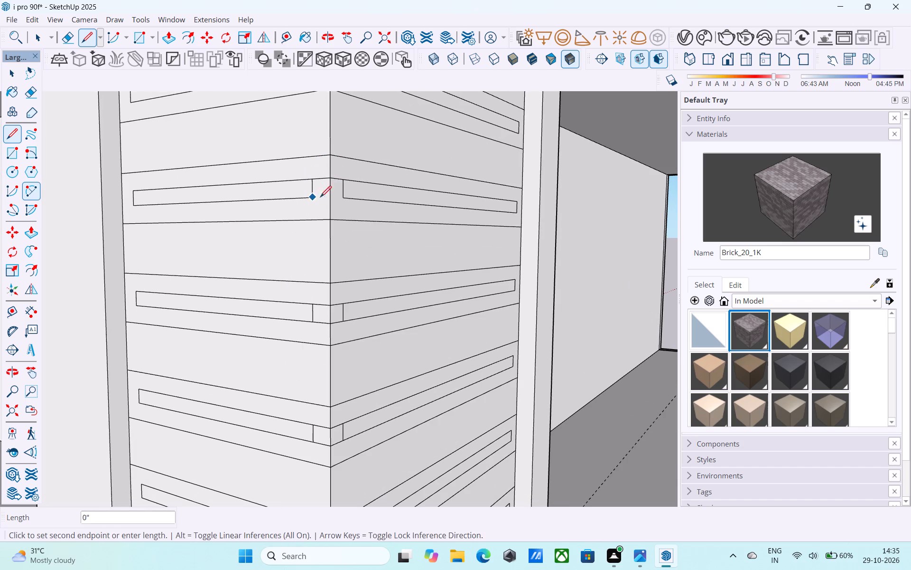
click(330, 196)
click(343, 199)
click(333, 199)
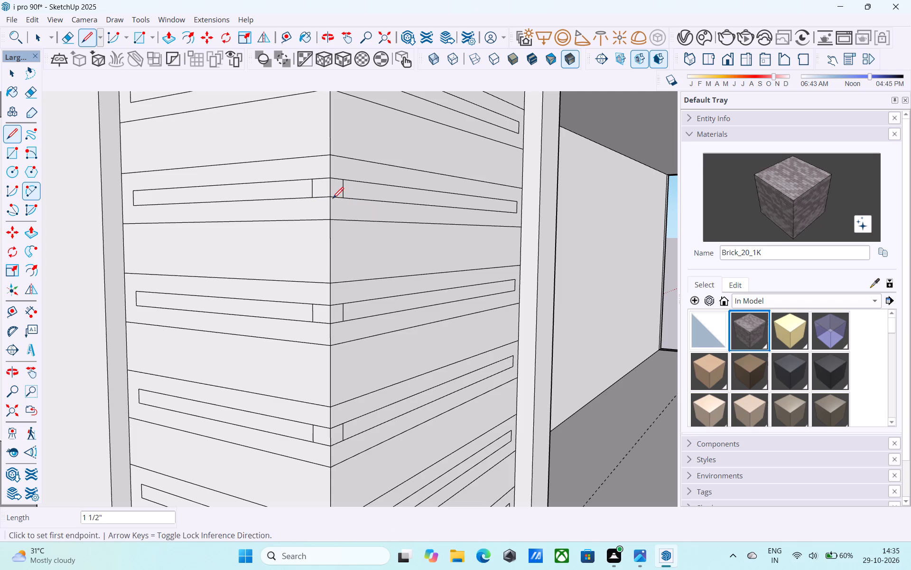
Join the thirteenth strip's inset outlines across the block's corner with 1 1/2" upper and lower lines on both faces.
scroll(337, 266, down, 5)
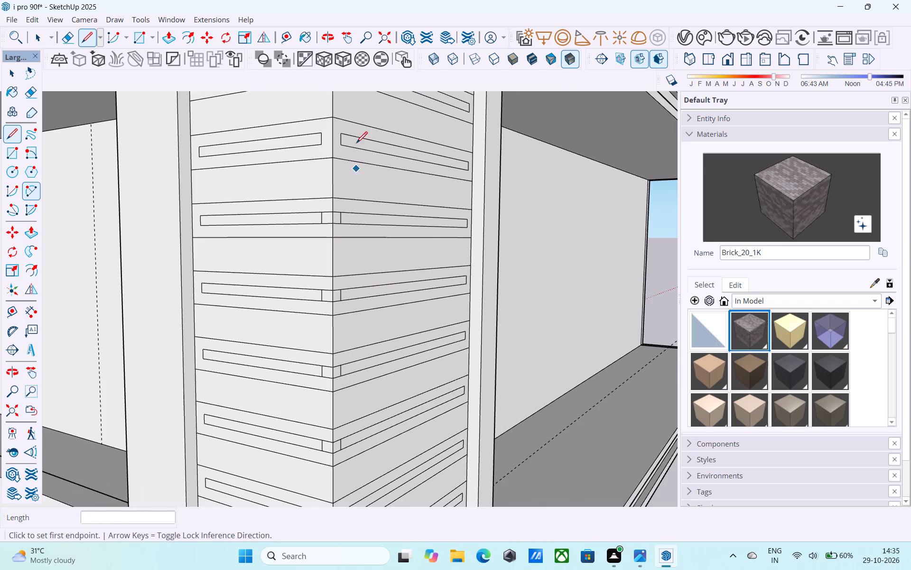
scroll(338, 266, down, 6)
scroll(333, 134, up, 4)
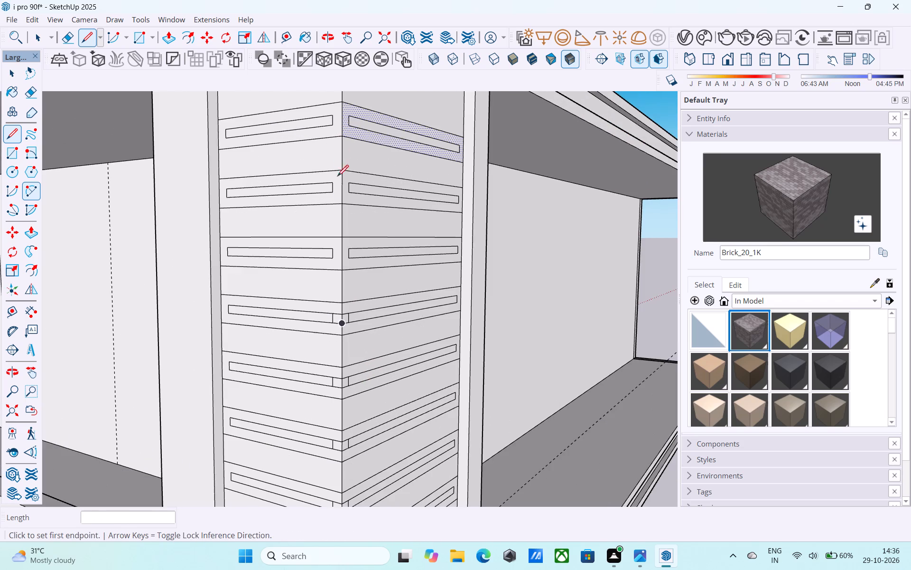
scroll(330, 240, up, 5)
click(332, 254)
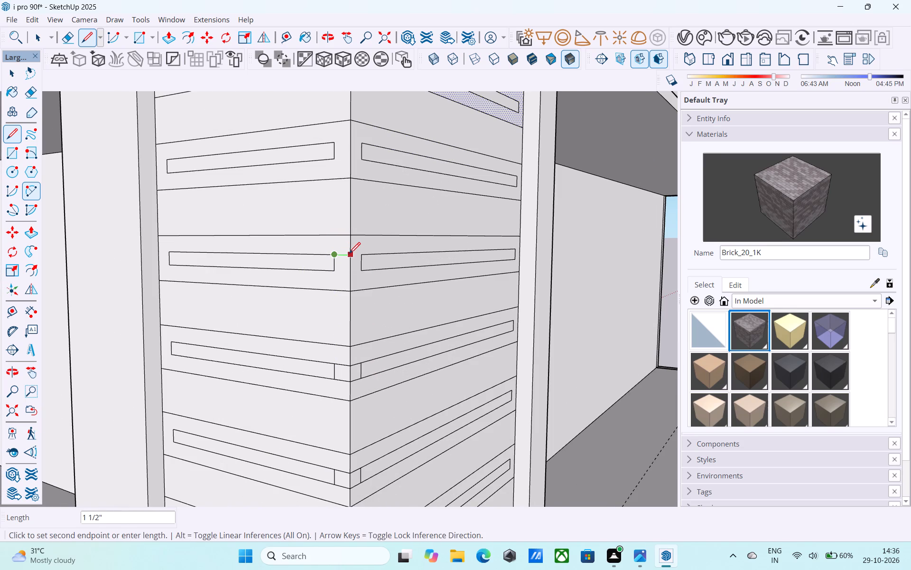
click(350, 255)
click(362, 257)
click(351, 258)
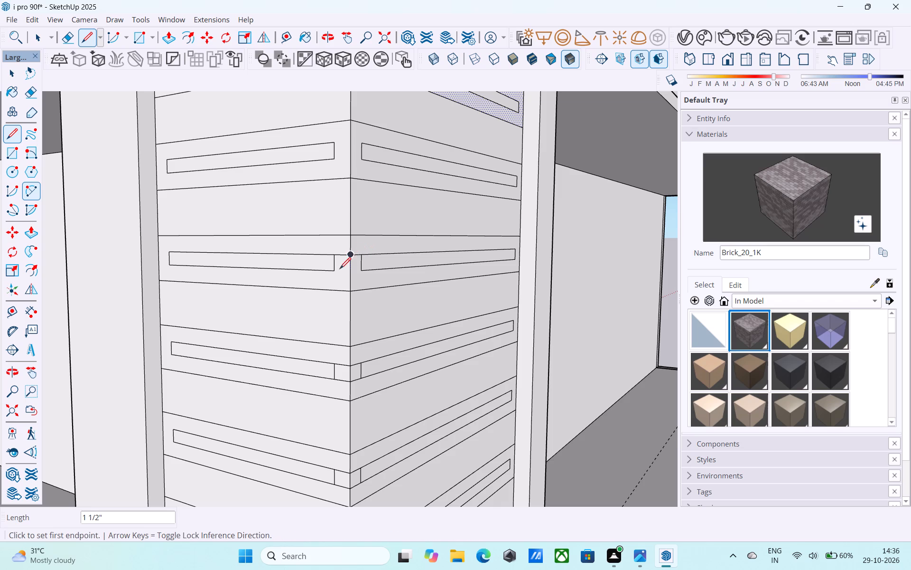
click(337, 270)
click(349, 272)
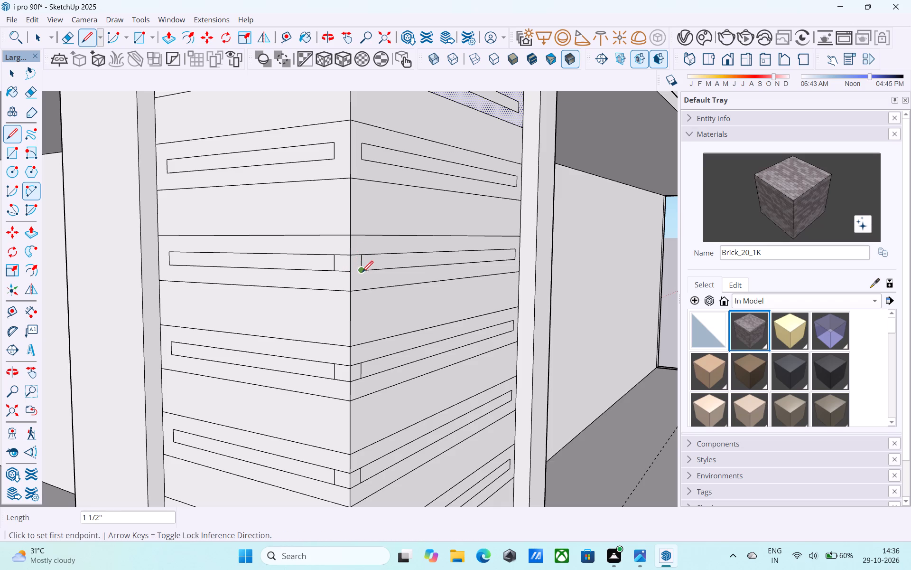
click(363, 273)
click(353, 275)
Join the fifteenth strip's inset outlines across the block's corner with 1 1/2" upper and lower lines on both faces.
click(332, 141)
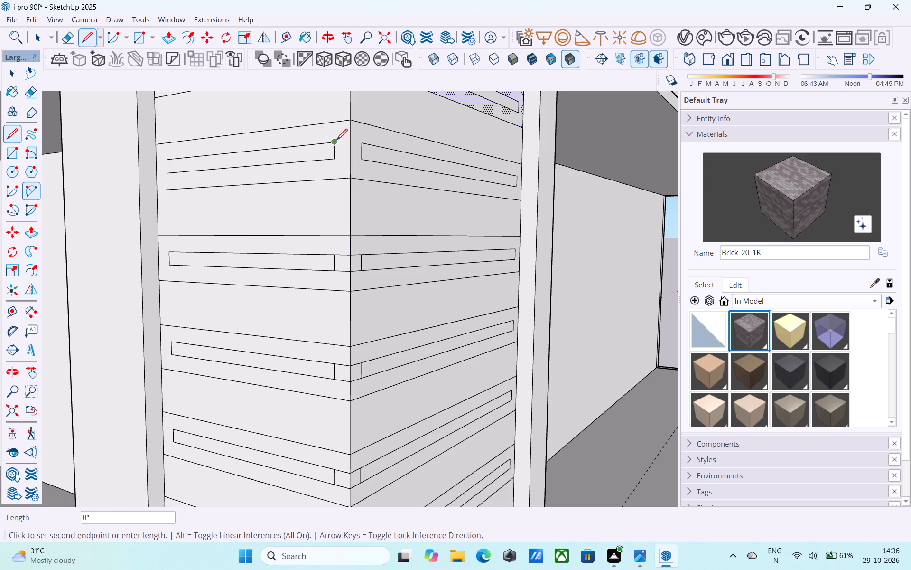
click(350, 143)
click(361, 149)
click(351, 144)
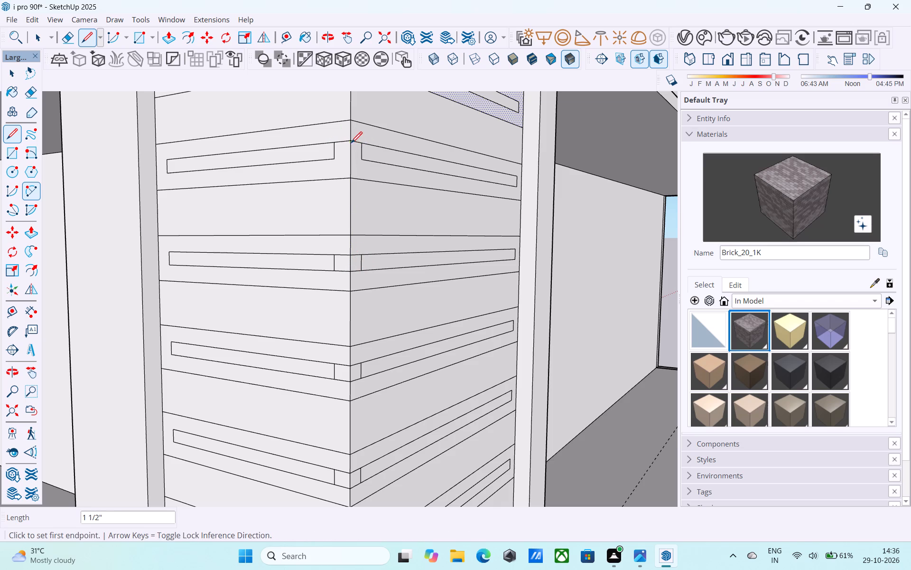
click(335, 160)
click(349, 161)
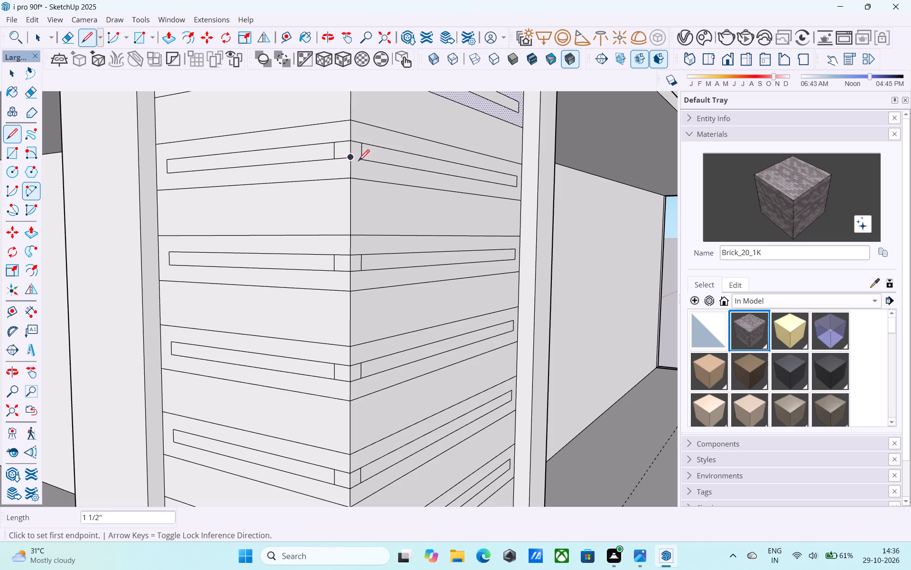
click(360, 162)
click(353, 160)
Join the topmost, seventeenth strip's inset outlines across the block's corner with 1 1/2" upper and lower lines on both faces.
scroll(319, 293, down, 5)
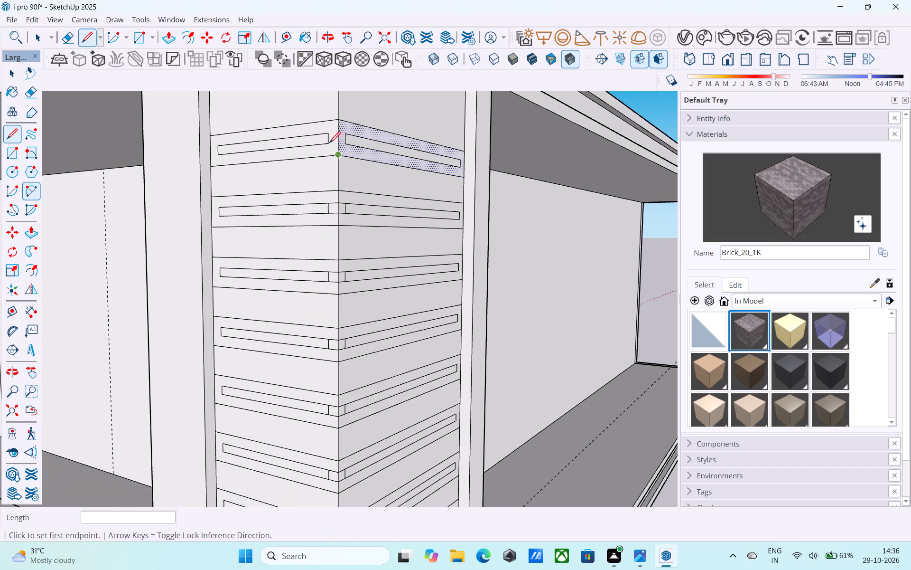
scroll(327, 136, up, 4)
click(327, 135)
click(344, 131)
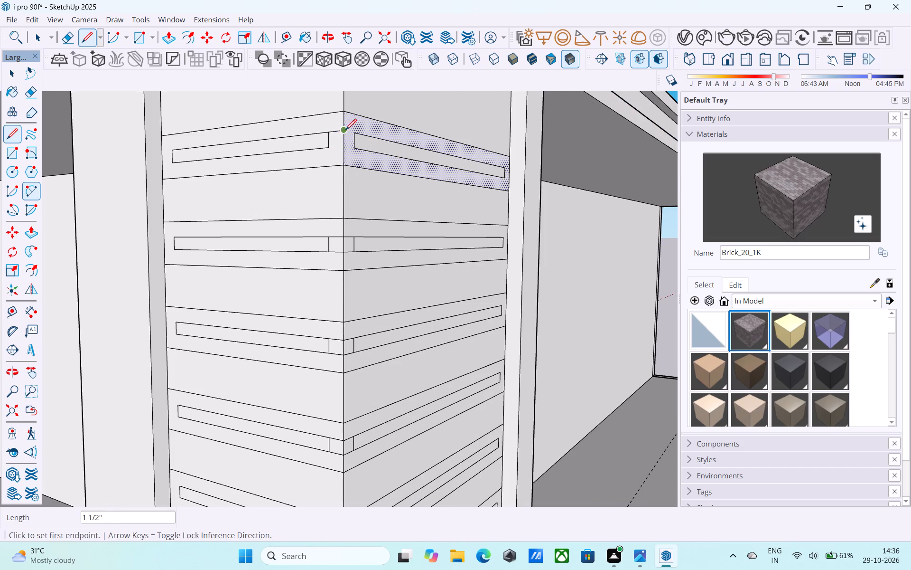
click(352, 133)
click(345, 131)
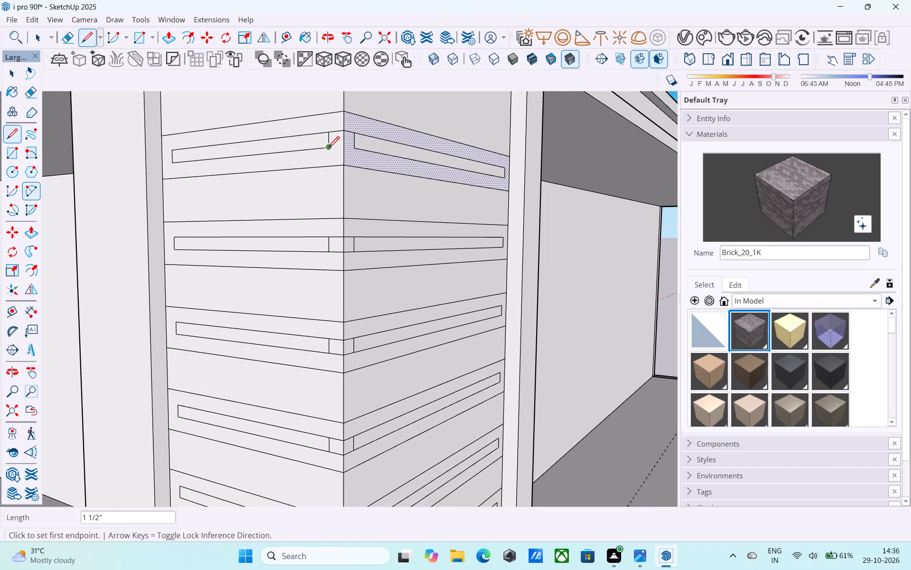
click(328, 149)
click(342, 149)
click(356, 149)
click(346, 147)
Erase the short vertical lines beside the corner on both faces of the two topmost inset outlines.
scroll(299, 200, down, 14)
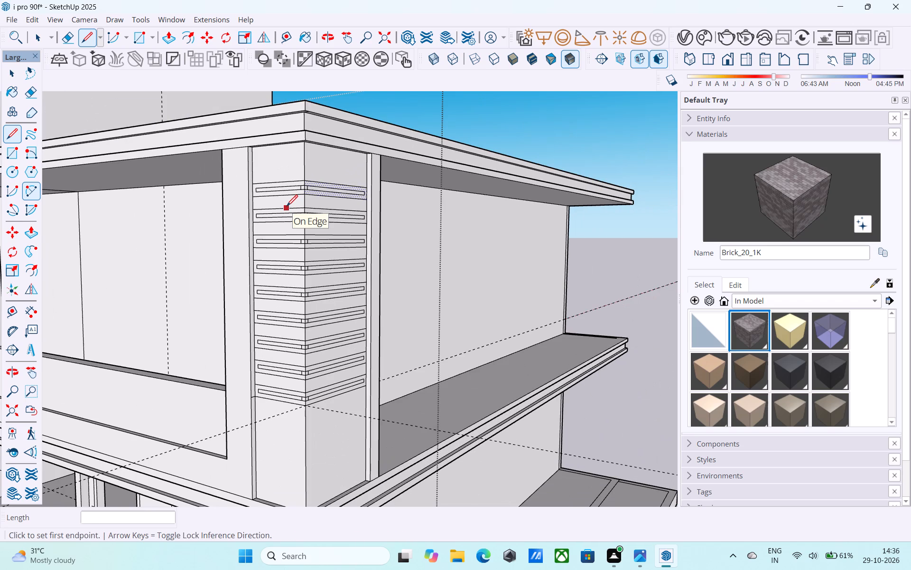
middle_drag(287, 207, 291, 218)
scroll(287, 198, up, 7)
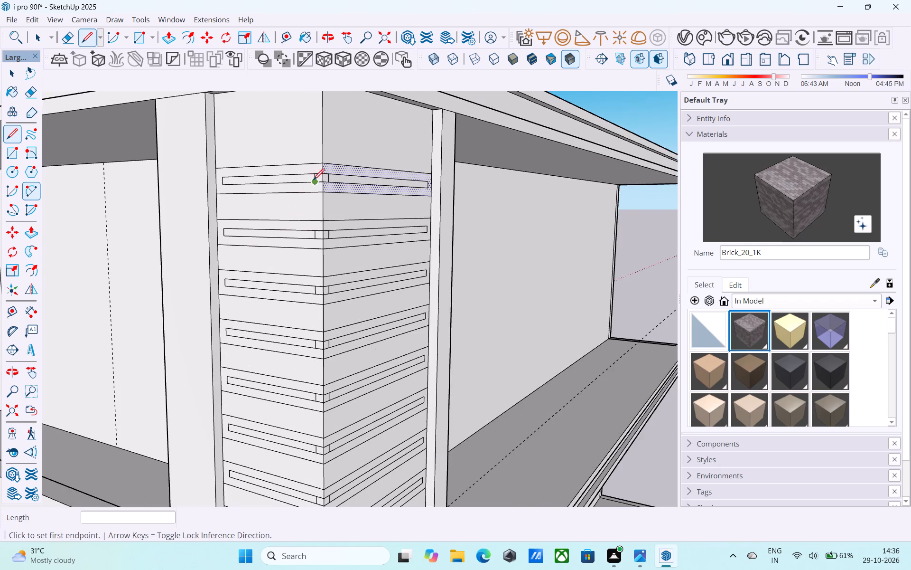
scroll(314, 181, up, 8)
key(e)
drag(318, 177, 309, 173)
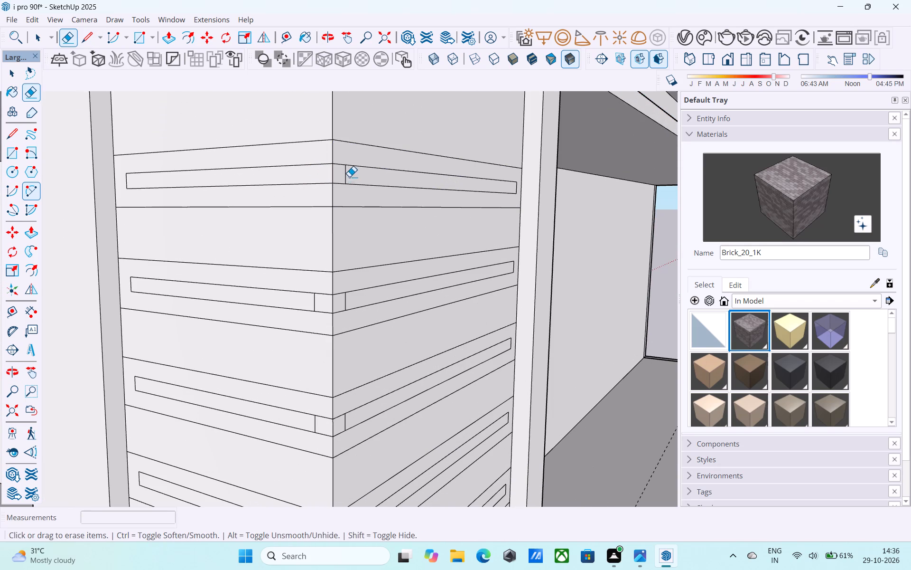
click(349, 177)
drag(347, 176, 342, 173)
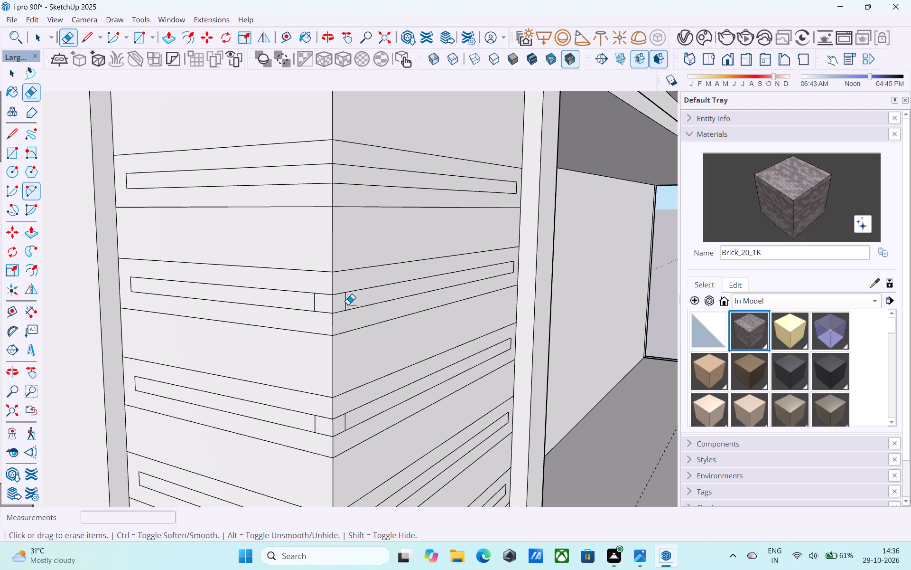
click(348, 304)
drag(316, 307, 311, 304)
Erase the short vertical lines beside the corner in the thirteenth and eleventh strips' inset outlines on both faces.
scroll(286, 284, down, 6)
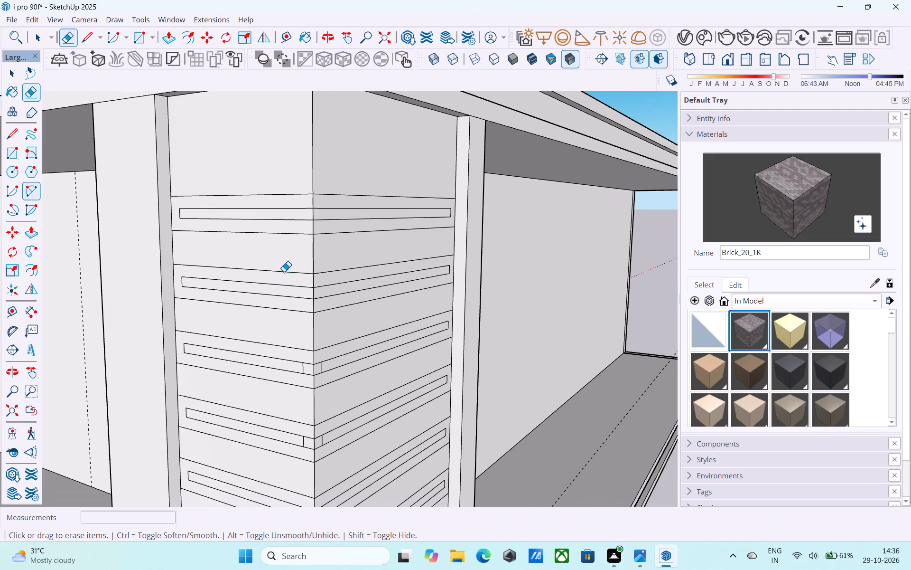
scroll(308, 257, down, 1)
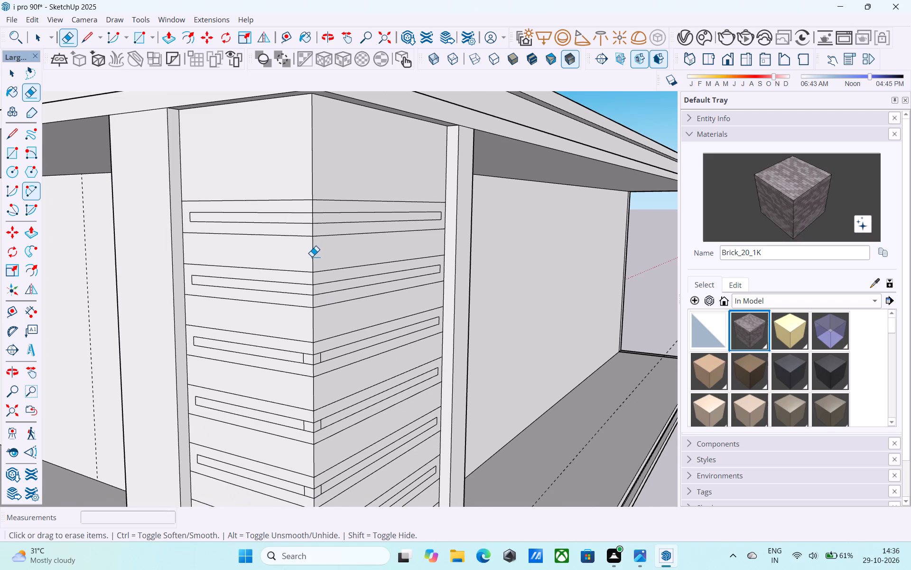
scroll(319, 252, down, 1)
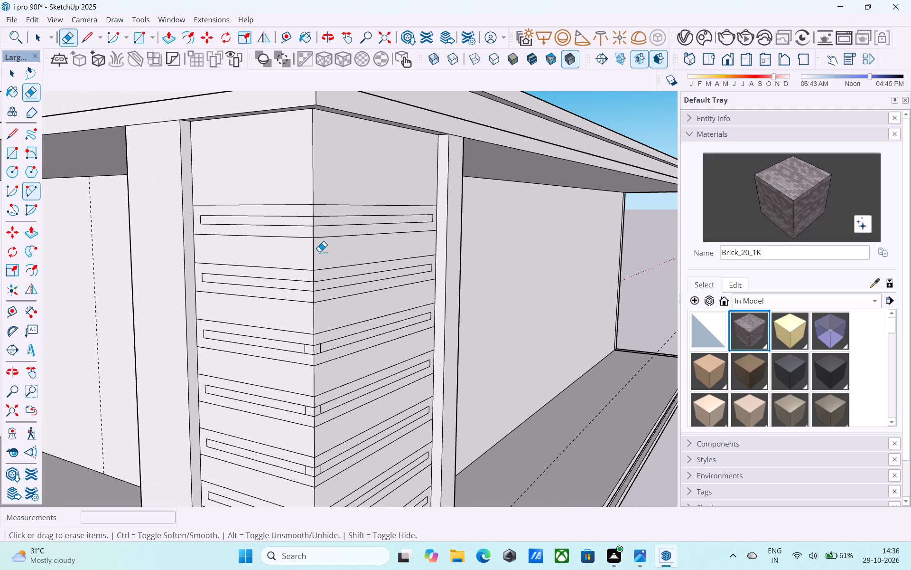
scroll(319, 252, down, 3)
scroll(316, 332, up, 8)
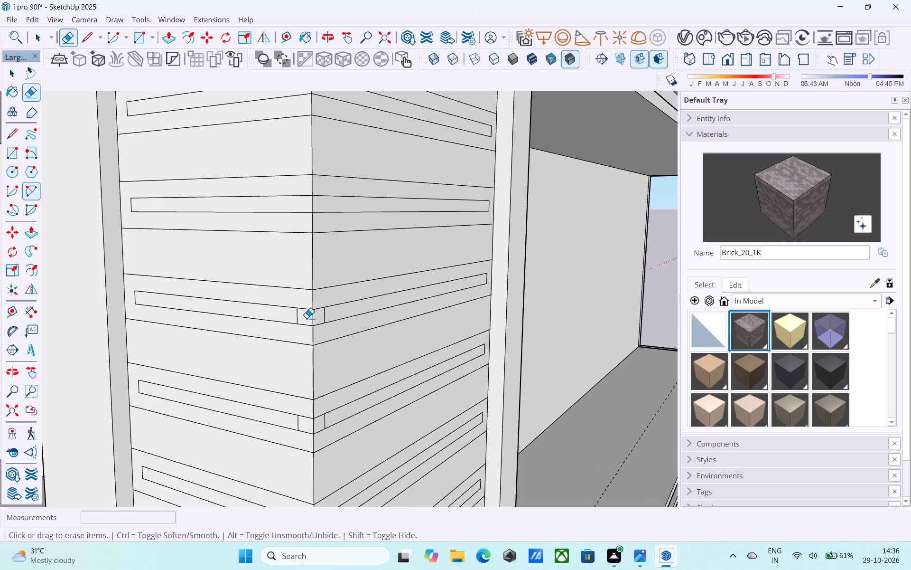
drag(302, 317, 294, 316)
click(327, 320)
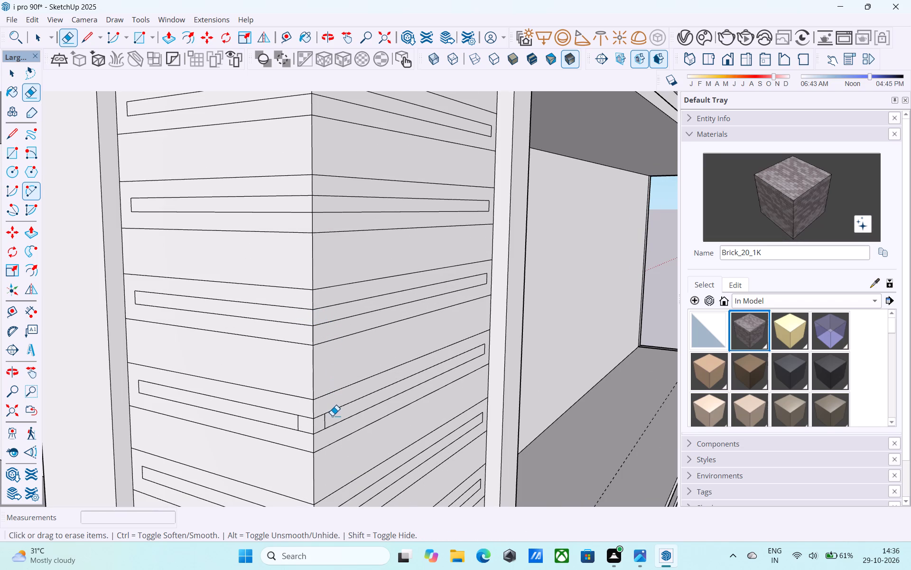
click(325, 424)
click(299, 427)
Erase the short vertical lines beside the corner in the ninth and seventh strips' inset outlines on both faces.
scroll(299, 314, down, 6)
scroll(327, 276, down, 5)
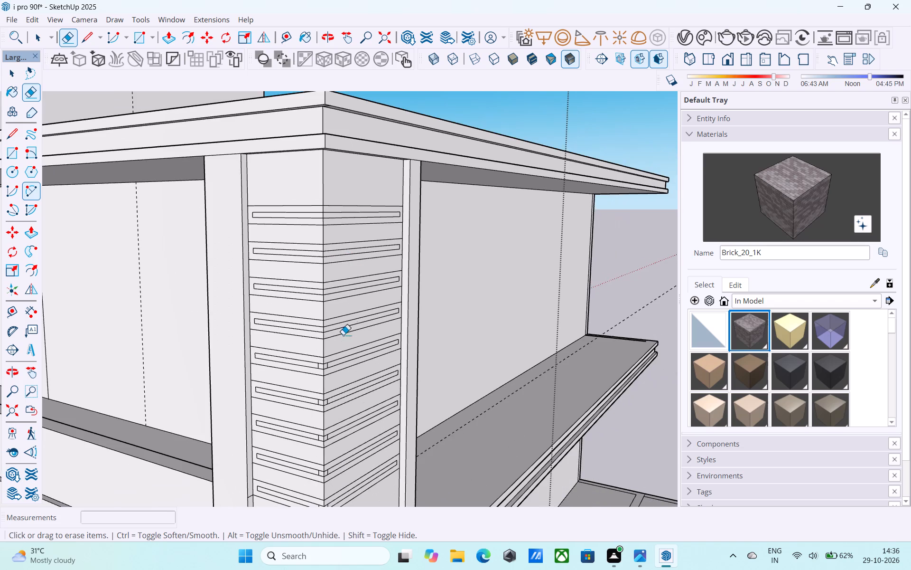
scroll(322, 379, up, 13)
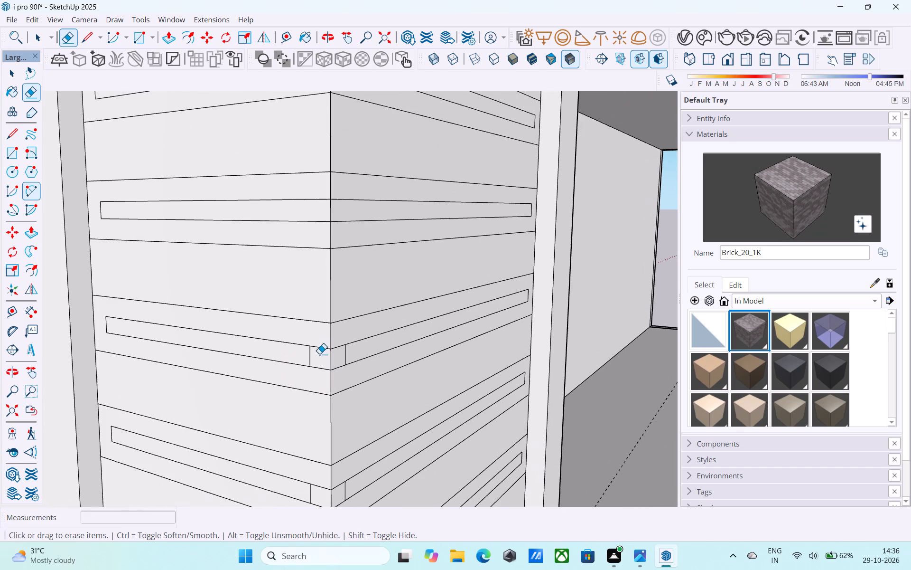
drag(313, 360, 308, 358)
click(344, 353)
scroll(339, 290, down, 6)
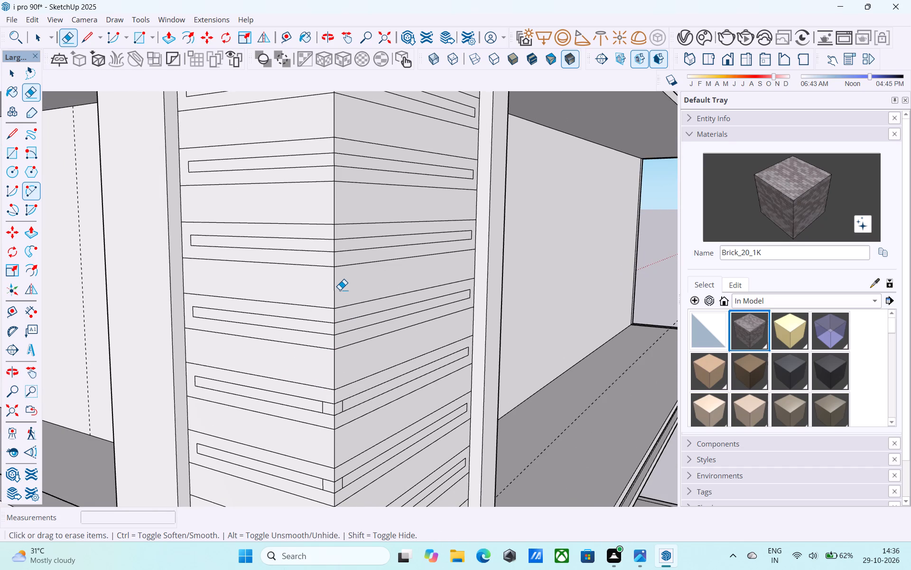
scroll(337, 285, down, 6)
scroll(331, 389, up, 12)
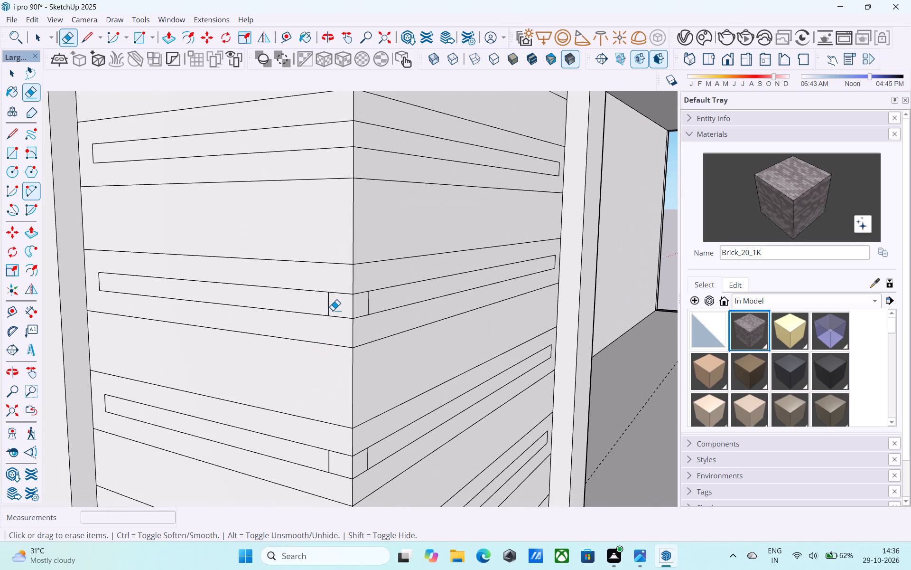
drag(333, 310, 327, 306)
drag(364, 306, 374, 301)
Erase the short vertical lines beside the corner in the fifth and third strips' inset outlines on both faces.
scroll(329, 251, down, 10)
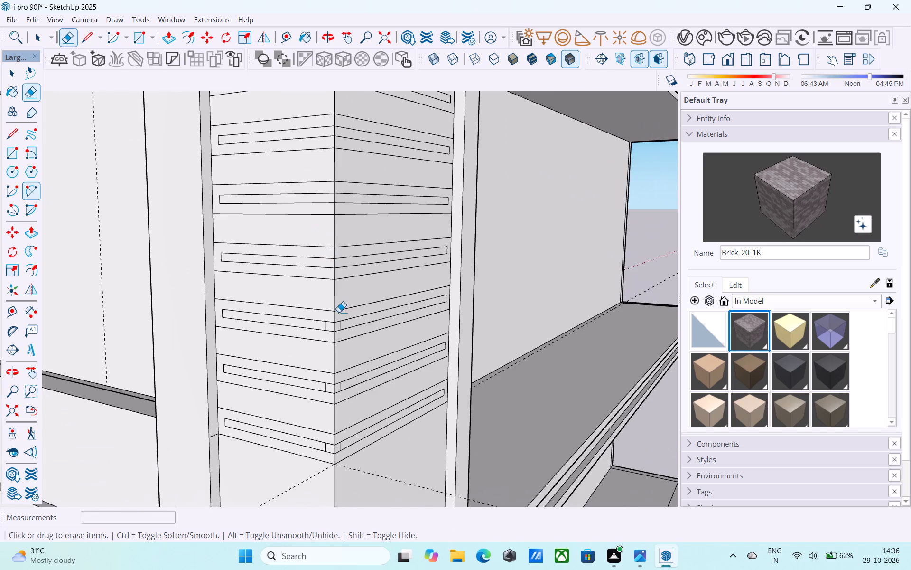
scroll(339, 312, up, 10)
drag(312, 338, 307, 337)
drag(352, 336, 366, 332)
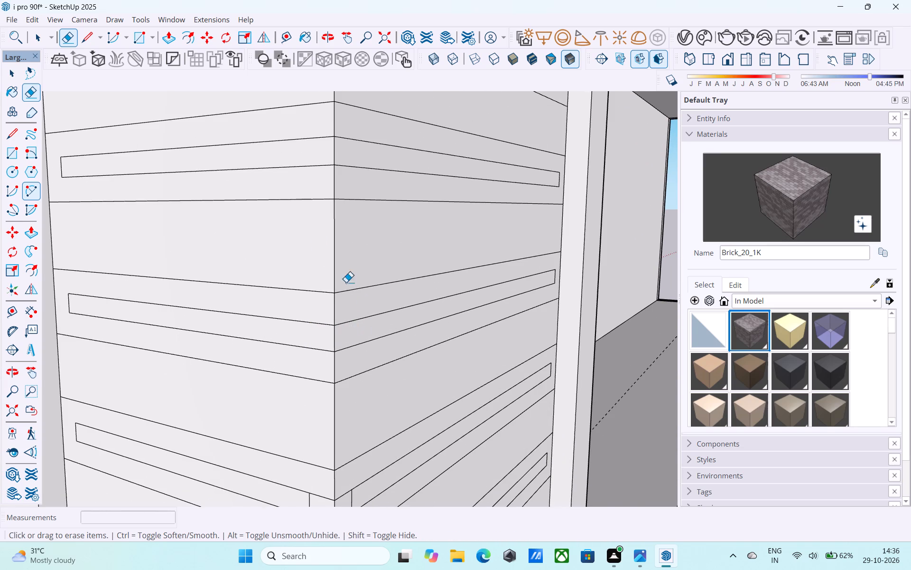
scroll(317, 246, down, 12)
scroll(297, 351, up, 9)
click(325, 322)
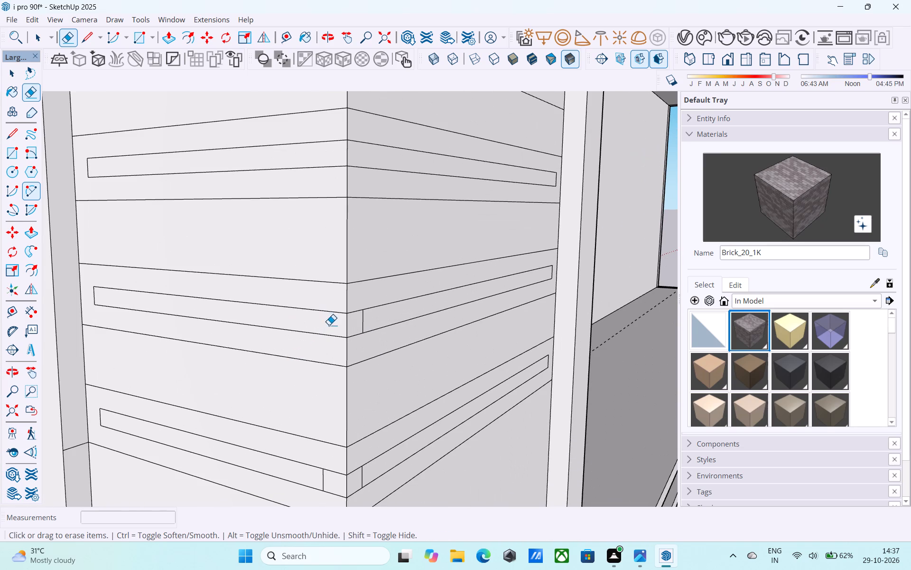
click(362, 323)
Erase the short vertical lines beside the corner in the lowest strip's inset outline on both faces.
scroll(333, 227, down, 5)
scroll(327, 400, up, 9)
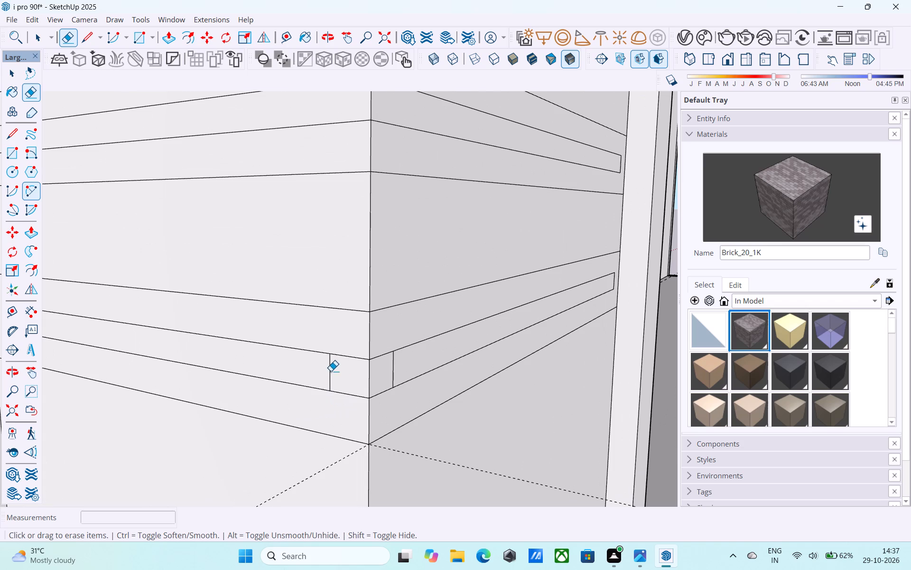
drag(331, 370, 324, 365)
drag(396, 374, 405, 370)
scroll(349, 361, down, 1)
click(383, 369)
scroll(382, 394, down, 3)
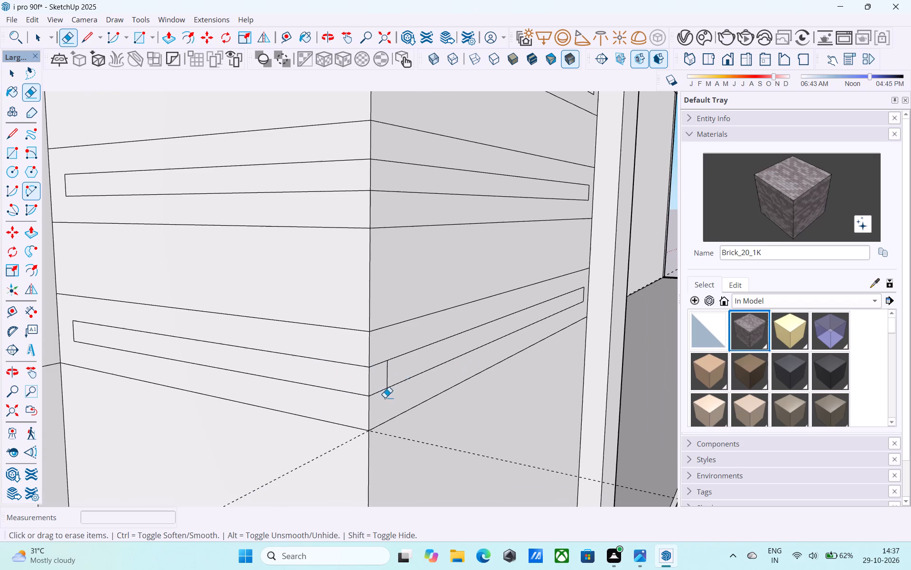
drag(399, 375, 388, 373)
Save the house model and leave the Eraser for the Select tool.
scroll(371, 387, down, 14)
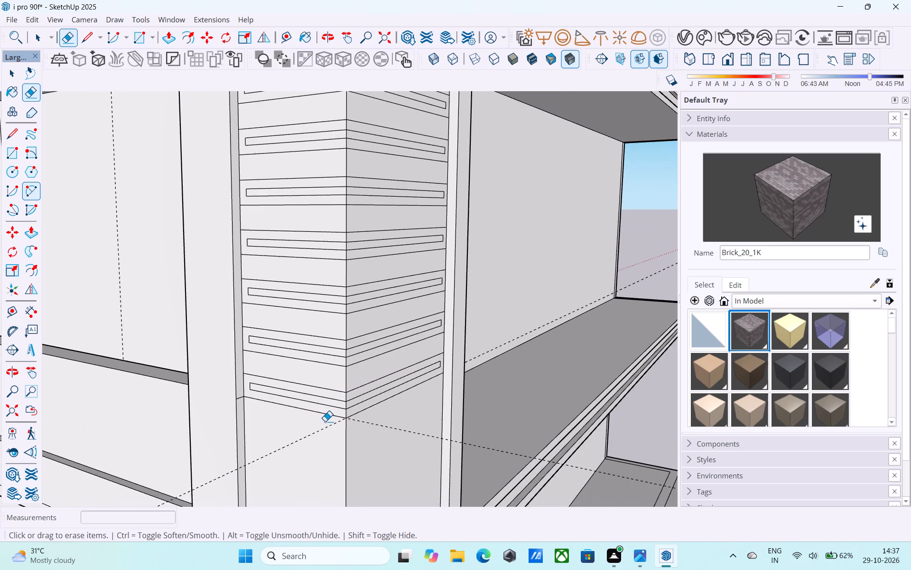
scroll(325, 421, down, 6)
key(ctrl+s)
key(space)
scroll(325, 418, up, 8)
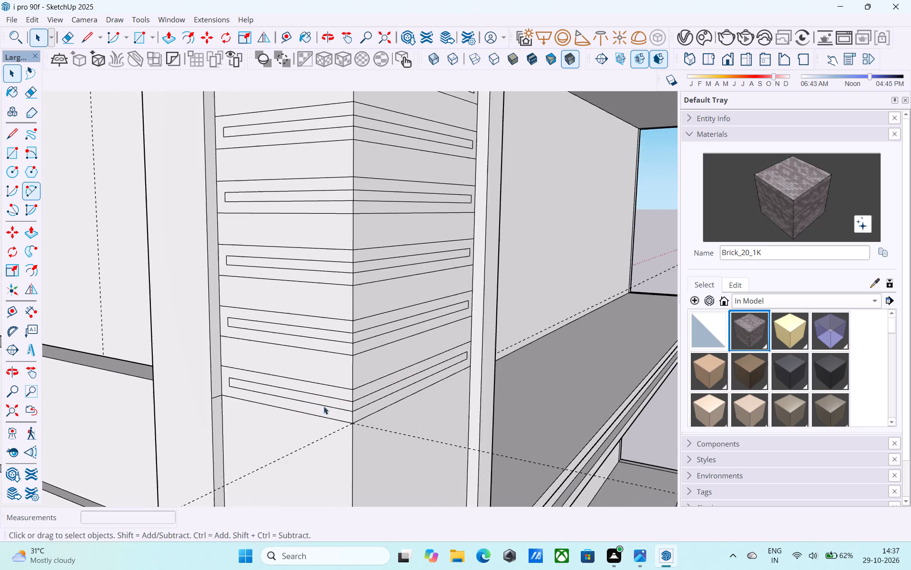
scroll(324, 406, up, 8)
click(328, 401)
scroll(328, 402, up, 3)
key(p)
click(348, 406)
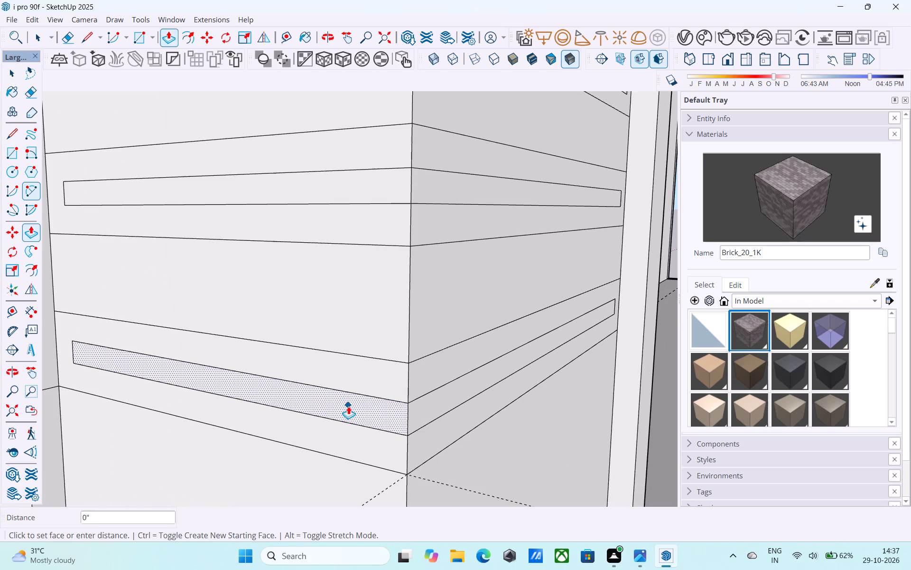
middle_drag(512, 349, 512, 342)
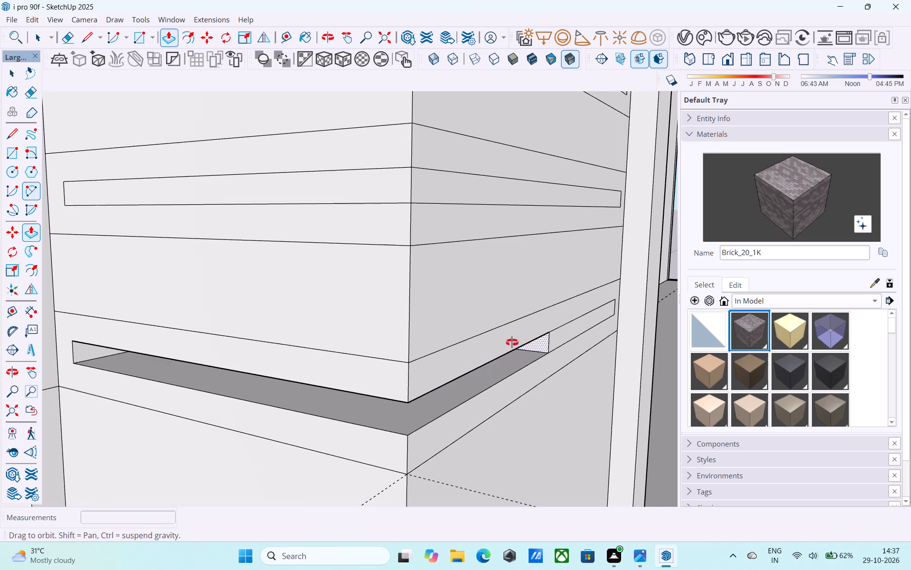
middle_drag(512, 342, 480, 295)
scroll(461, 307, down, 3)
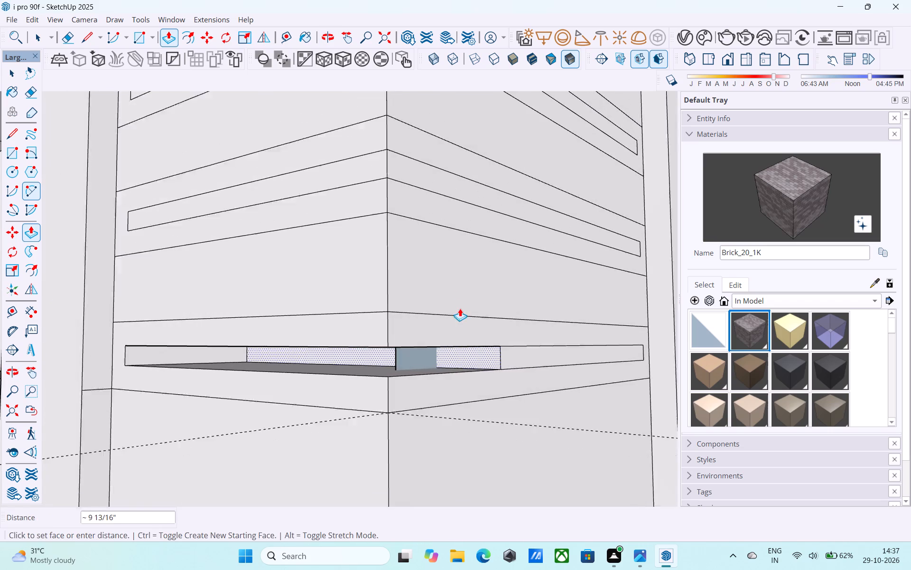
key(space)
Draw a rectangle closing the open inner side of the low wall beneath the window opening, from its upper corner to the opposite floor corner.
scroll(449, 314, down, 8)
middle_drag(327, 338, 408, 395)
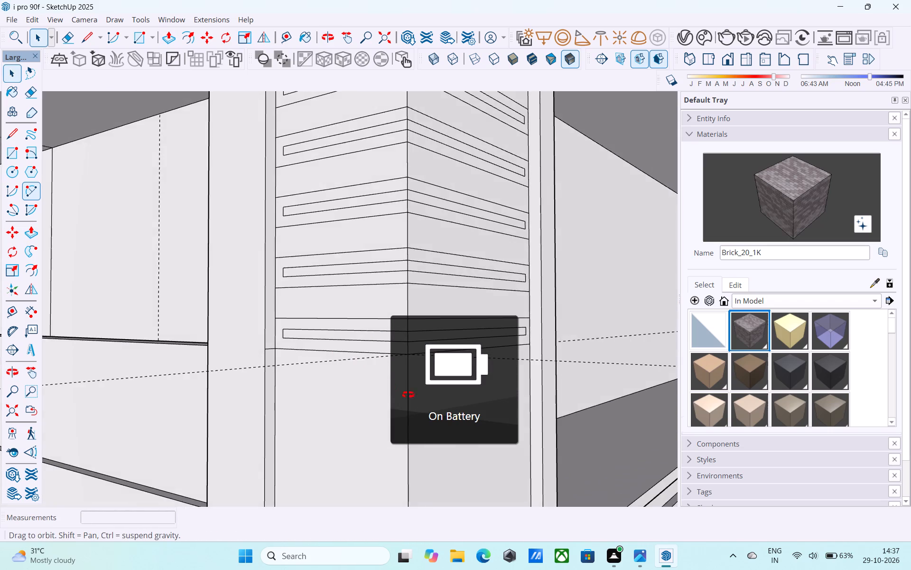
middle_drag(408, 395, 434, 401)
middle_drag(345, 332, 647, 353)
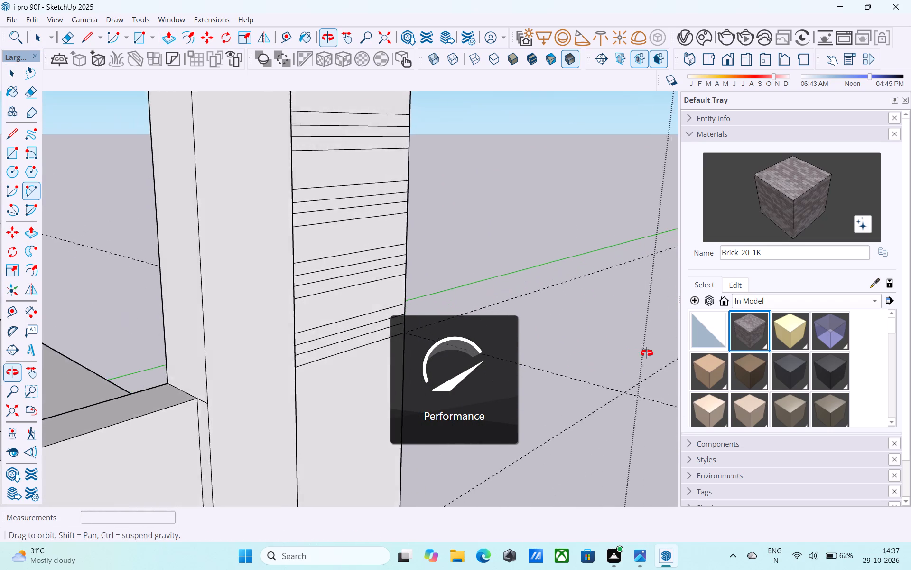
middle_drag(647, 353, 650, 353)
middle_drag(375, 357, 658, 364)
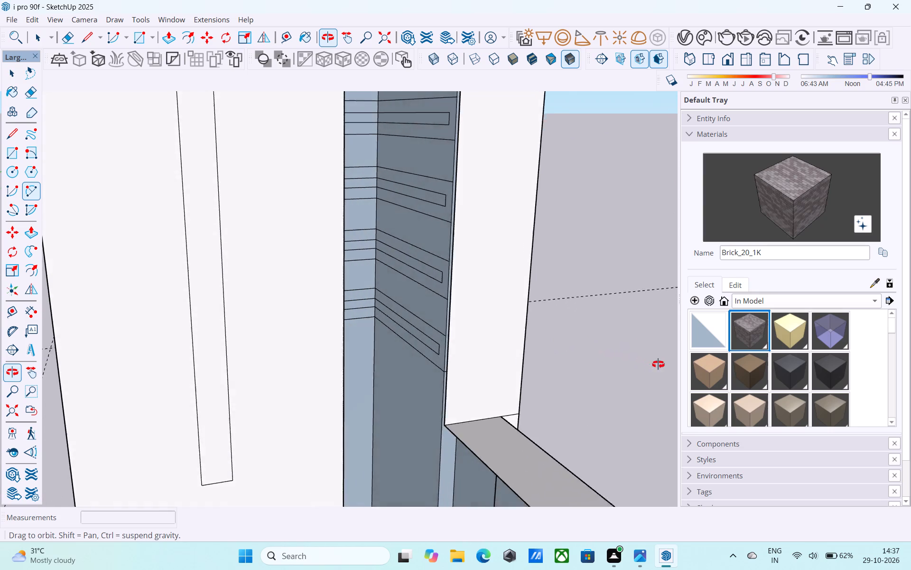
middle_drag(658, 364, 720, 364)
scroll(617, 389, down, 1)
shift+middle_drag(576, 382, 408, 251)
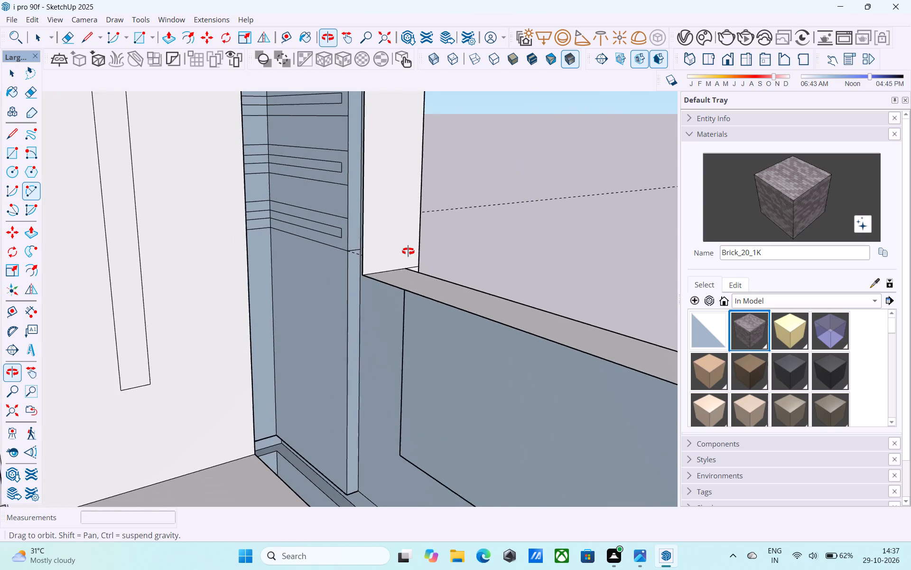
shift+middle_drag(408, 251, 219, 292)
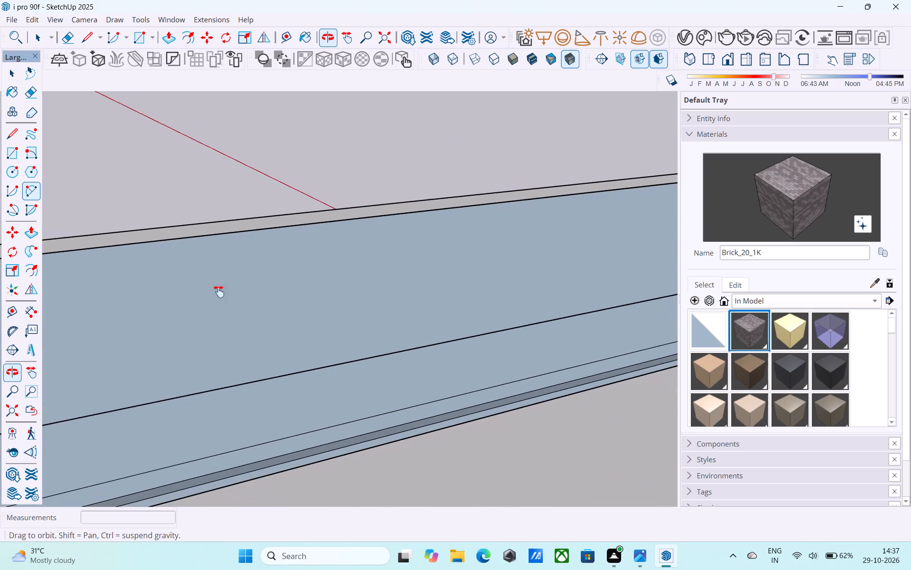
shift+middle_drag(219, 292, 400, 280)
key(r)
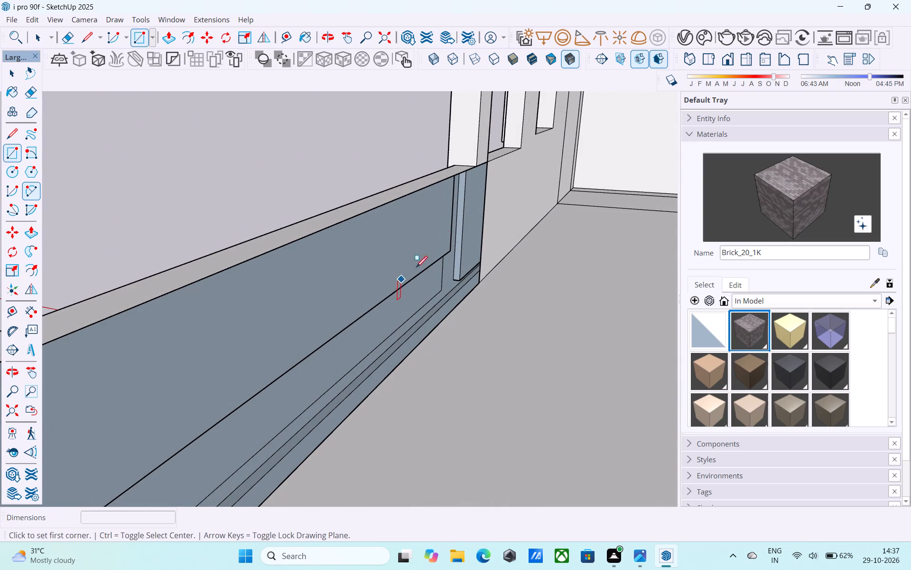
click(487, 164)
scroll(491, 166, down, 3)
middle_drag(400, 341, 307, 335)
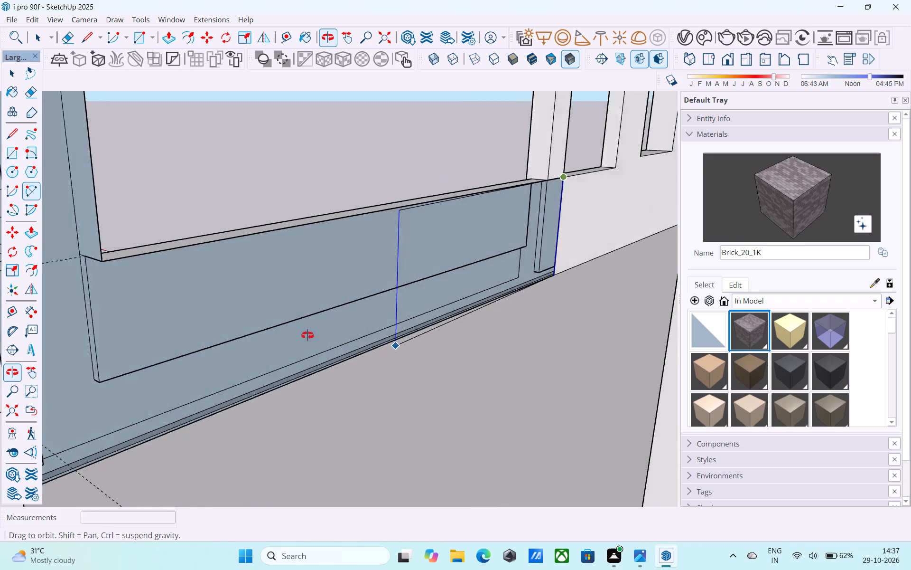
middle_drag(307, 335, 334, 342)
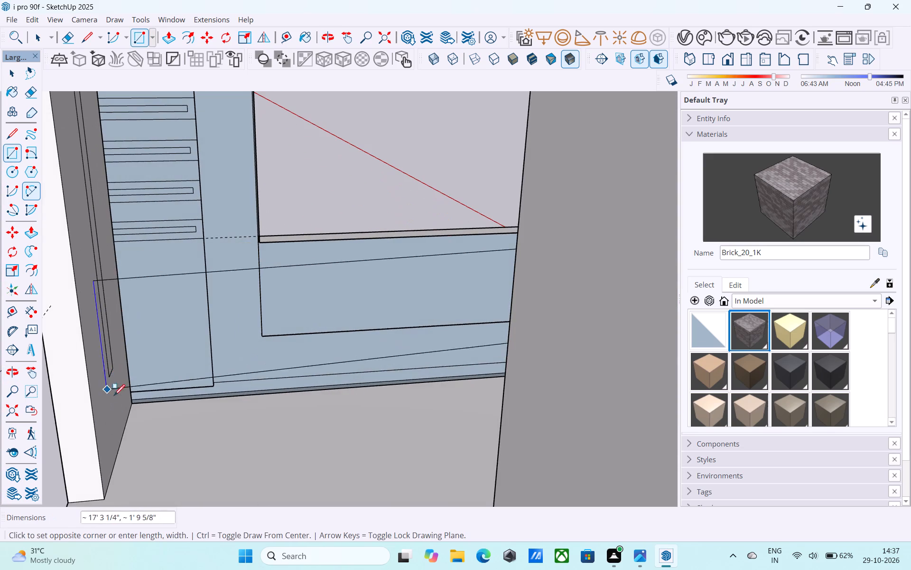
click(135, 404)
Erase the rectangle's top edge where it divides the inner wall face beside the window opening.
scroll(135, 404, down, 4)
shift+middle_drag(139, 406, 135, 423)
key(e)
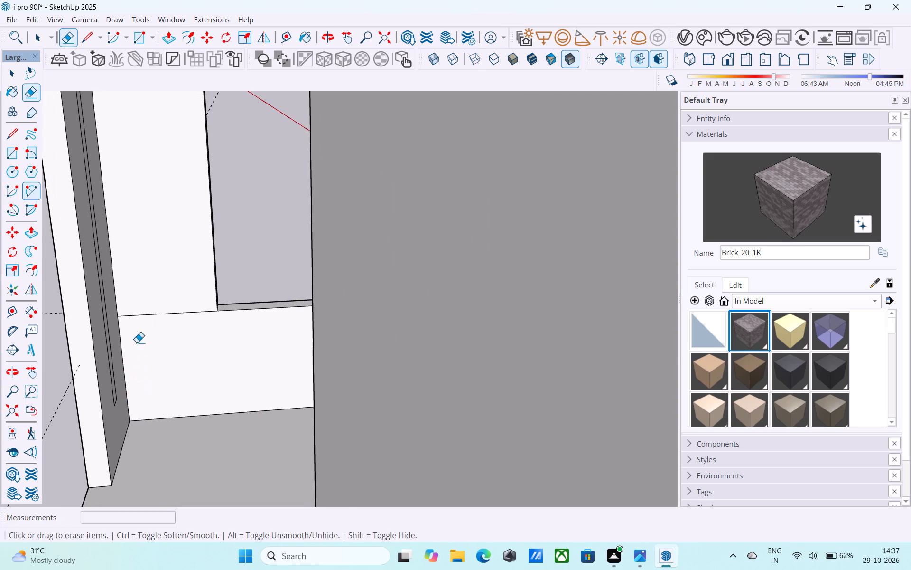
drag(150, 308, 155, 322)
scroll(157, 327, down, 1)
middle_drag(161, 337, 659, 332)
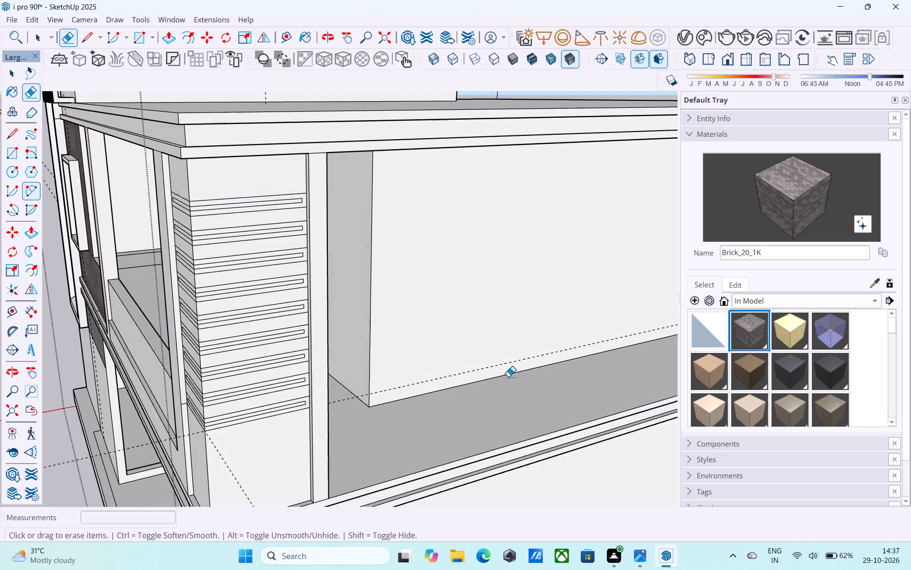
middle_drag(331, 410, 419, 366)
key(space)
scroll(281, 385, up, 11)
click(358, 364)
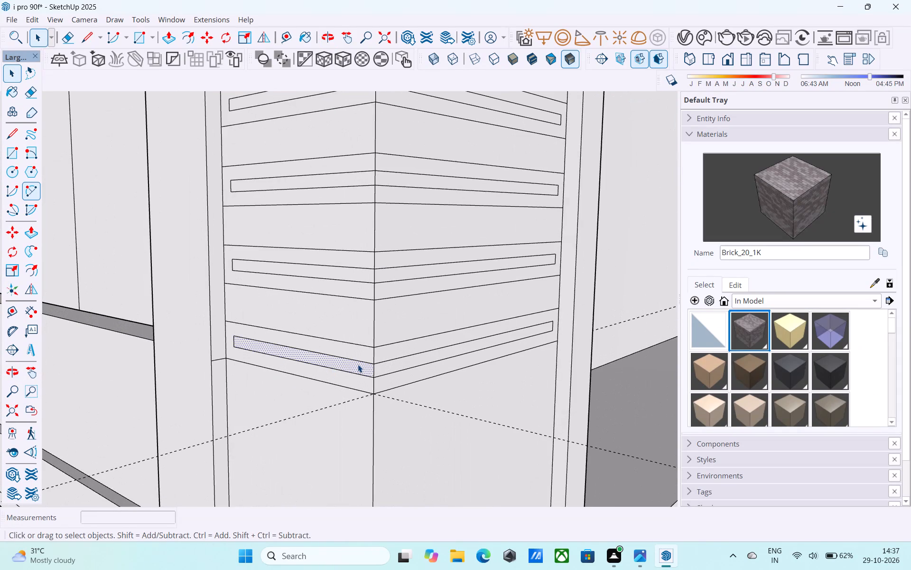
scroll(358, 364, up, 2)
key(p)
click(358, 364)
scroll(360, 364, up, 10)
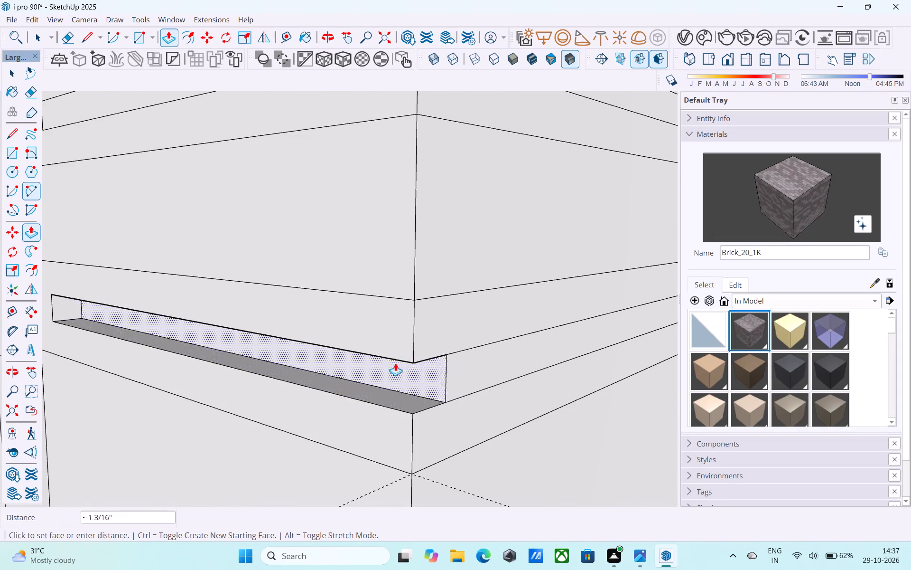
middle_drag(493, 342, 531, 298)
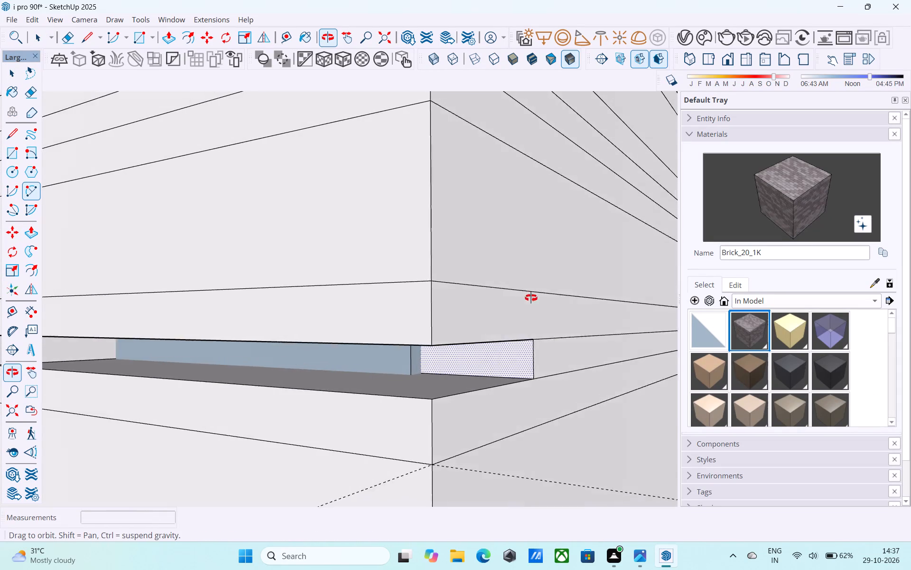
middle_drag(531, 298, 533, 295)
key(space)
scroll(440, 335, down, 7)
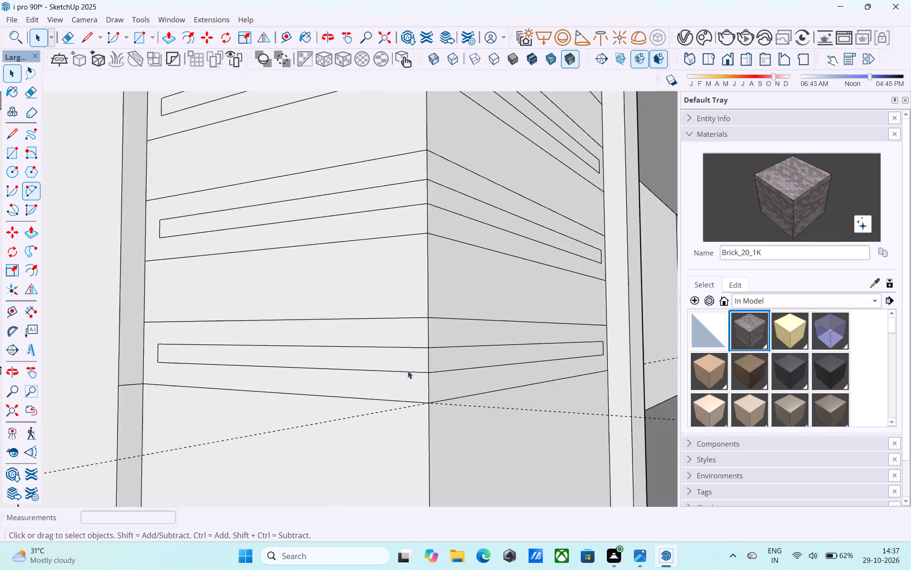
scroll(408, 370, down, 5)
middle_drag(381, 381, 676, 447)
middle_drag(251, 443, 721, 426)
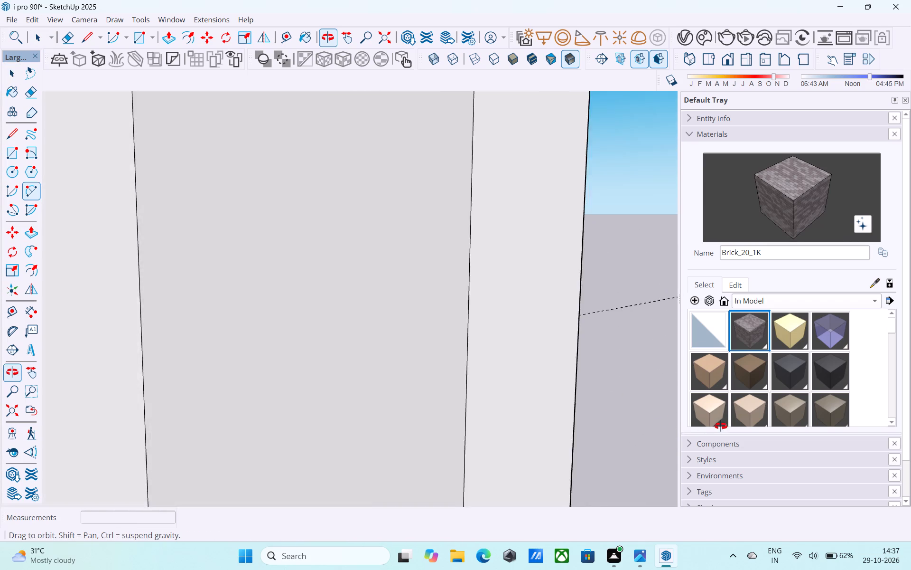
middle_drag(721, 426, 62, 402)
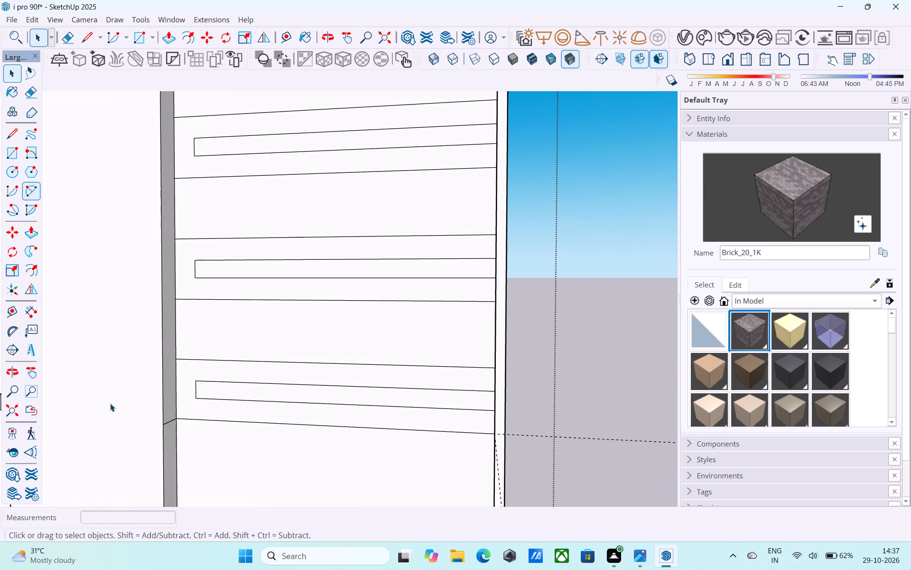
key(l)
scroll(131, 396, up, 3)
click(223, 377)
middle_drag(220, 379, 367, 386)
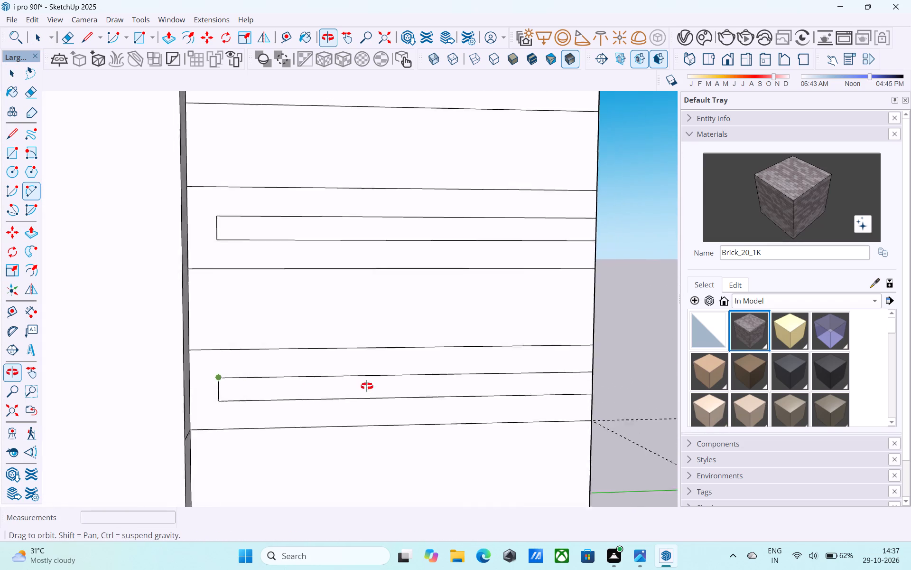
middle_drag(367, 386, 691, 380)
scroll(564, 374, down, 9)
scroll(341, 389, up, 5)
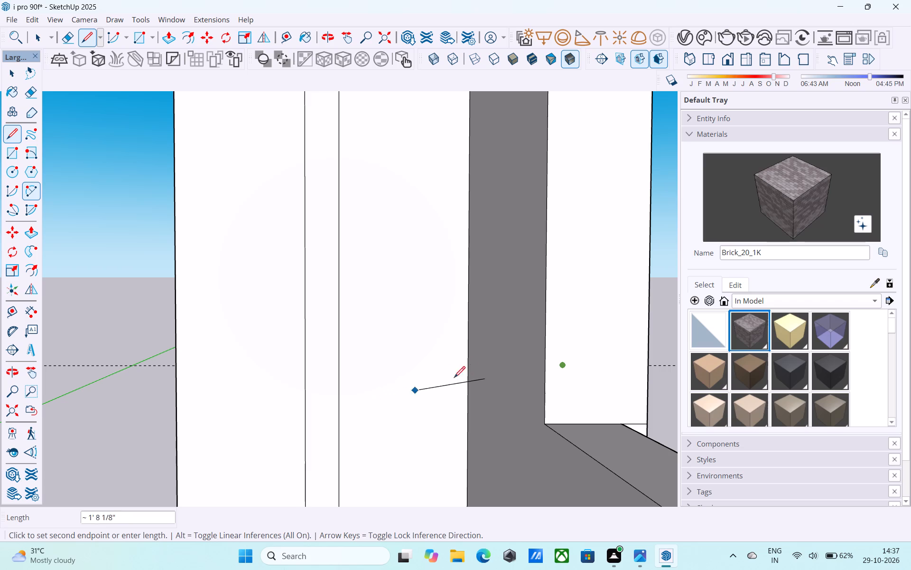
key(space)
Recess the corner block's lowest inset band 6" inward with Push/Pull on one face and repeat the push on the adjoining face.
middle_drag(502, 366, 395, 368)
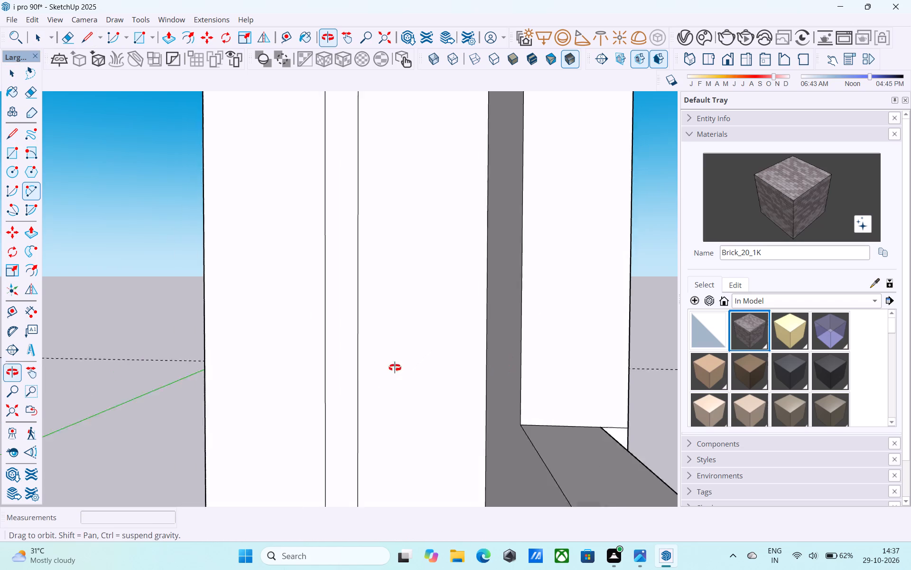
middle_drag(395, 368, 62, 348)
scroll(60, 346, down, 5)
scroll(294, 360, up, 6)
click(290, 366)
scroll(290, 366, up, 6)
key(p)
click(290, 366)
scroll(290, 366, up, 5)
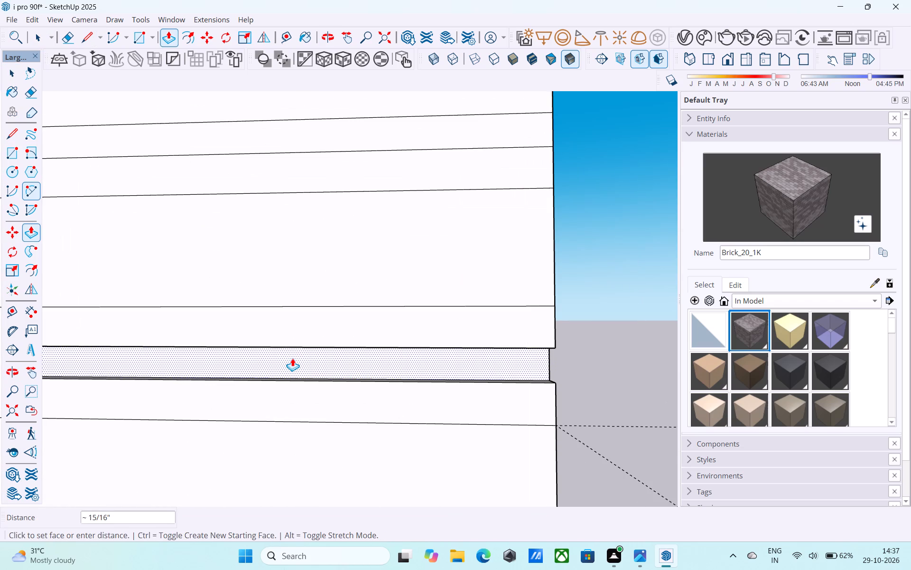
text(6")
key(Return)
middle_drag(284, 356, 269, 351)
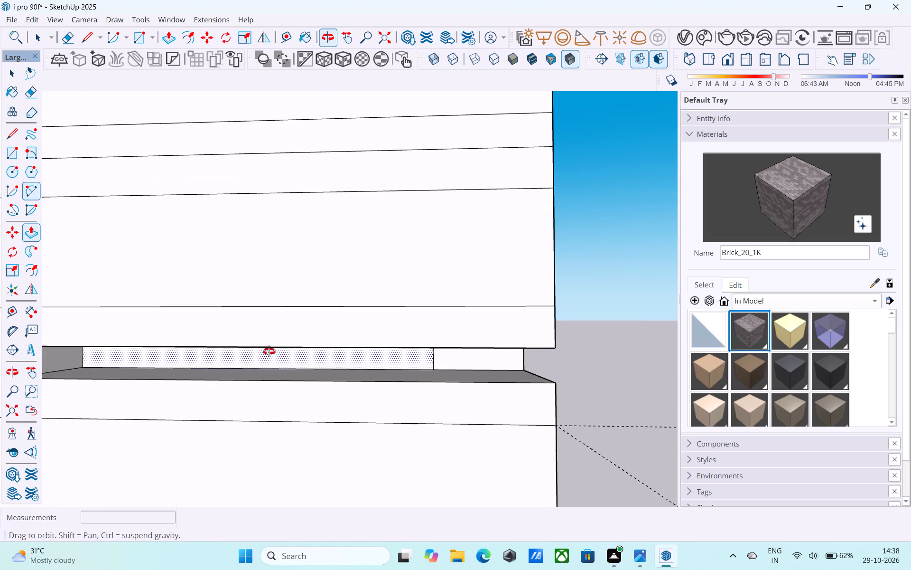
middle_drag(269, 351, 76, 353)
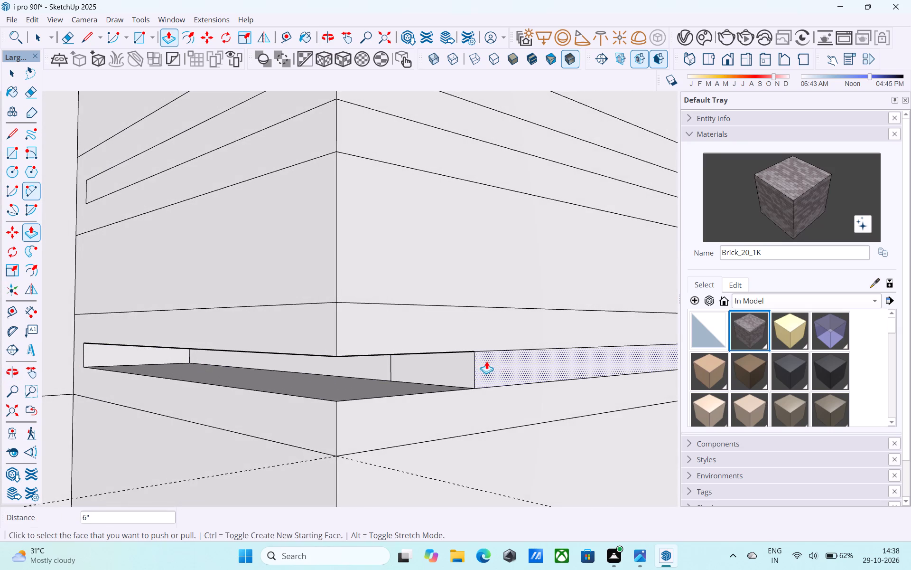
double_click(503, 361)
Recess the second and third inset bands from the bottom on both faces of the corner block, repeating the last Push/Pull distance.
scroll(478, 371, down, 3)
middle_drag(372, 379, 556, 388)
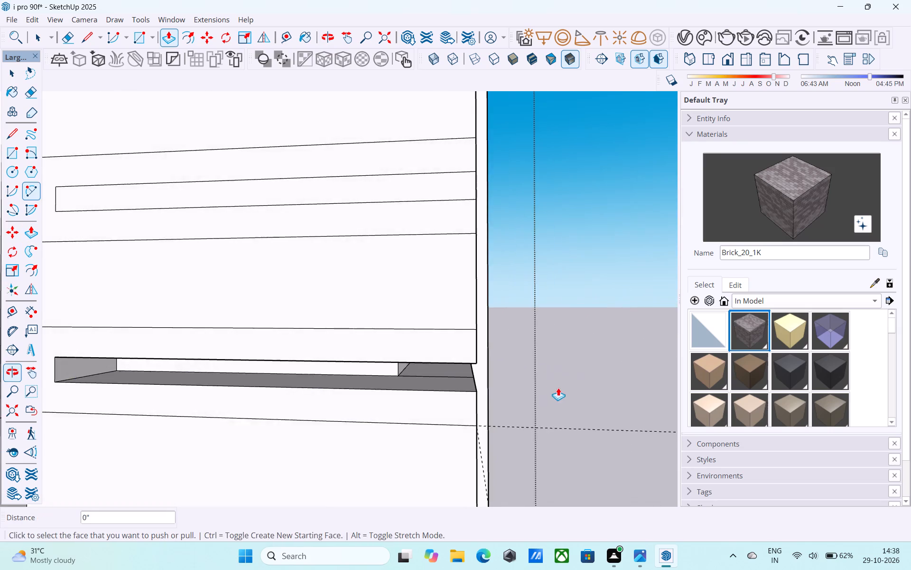
scroll(558, 387, down, 5)
middle_drag(367, 386, 214, 437)
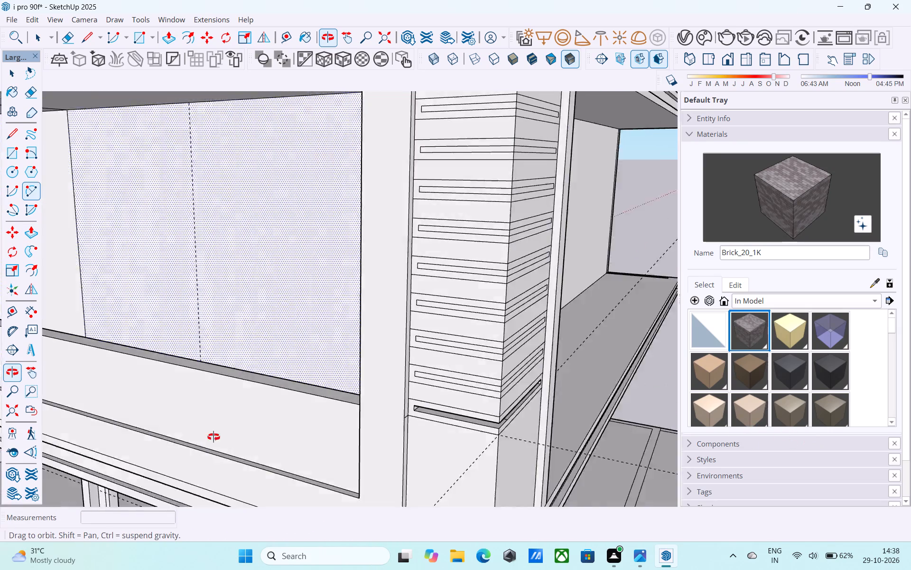
middle_drag(214, 437, 186, 430)
scroll(444, 418, up, 12)
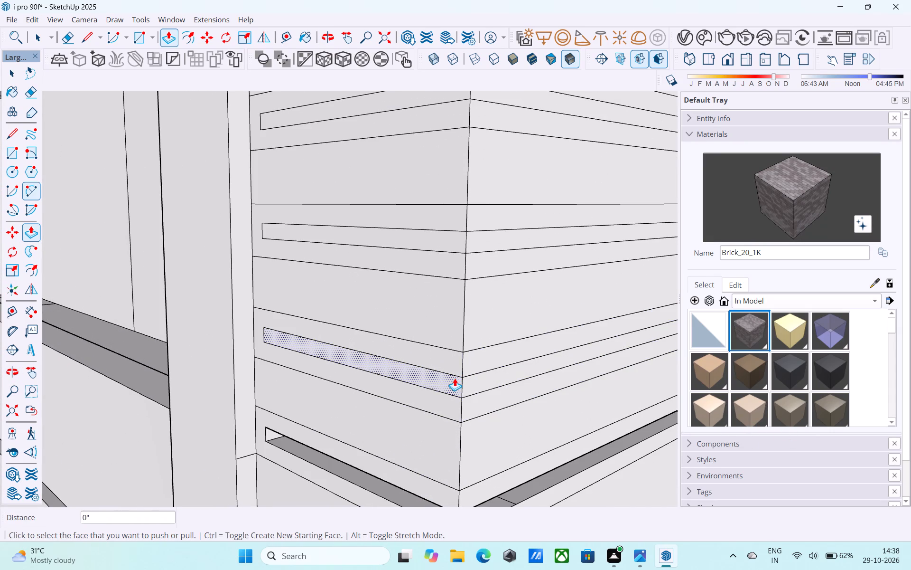
scroll(455, 378, up, 3)
double_click(455, 378)
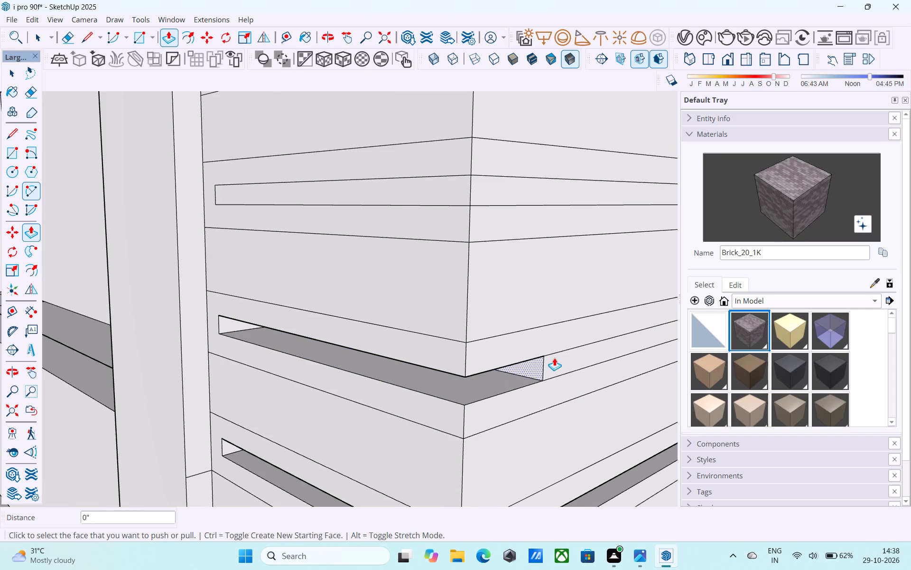
double_click(555, 357)
scroll(490, 399, down, 11)
scroll(425, 362, up, 6)
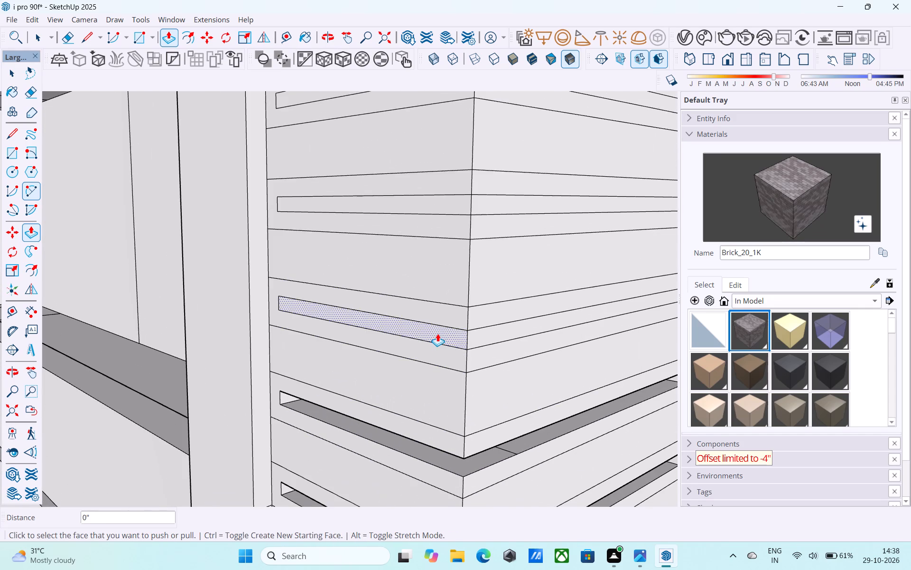
double_click(437, 333)
double_click(557, 319)
Recess the fourth and fifth inset bands from the bottom on both faces of the corner block, repeating the last Push/Pull distance.
scroll(446, 425, down, 9)
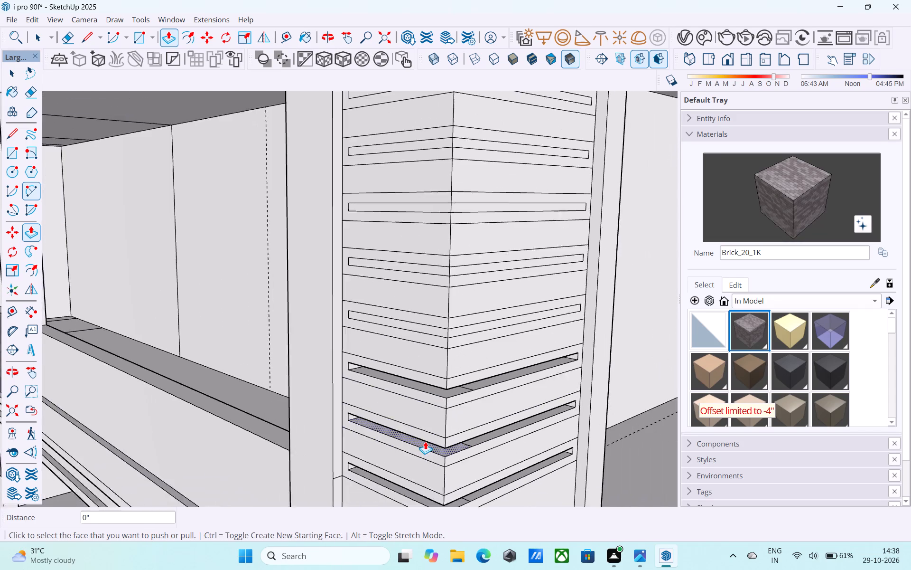
scroll(425, 441, down, 5)
scroll(432, 392, up, 10)
double_click(431, 357)
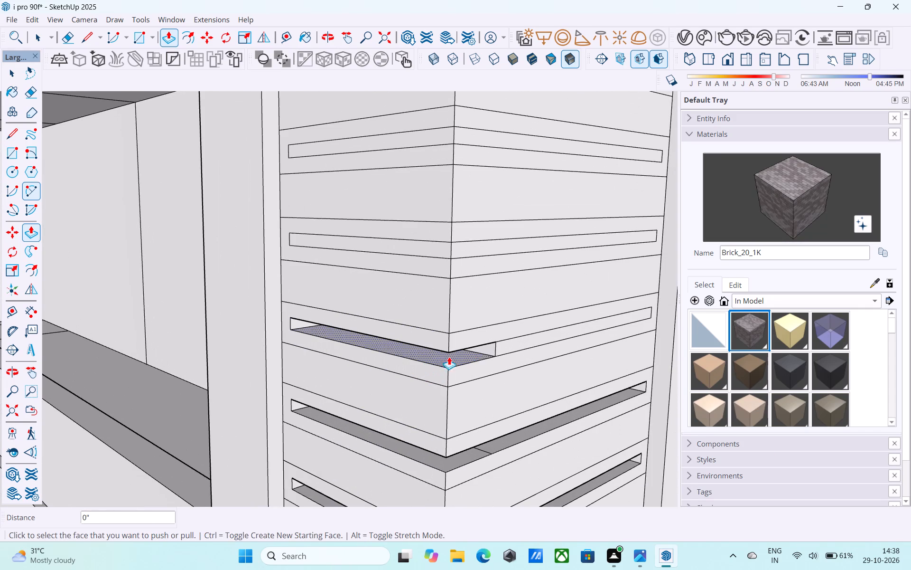
double_click(505, 342)
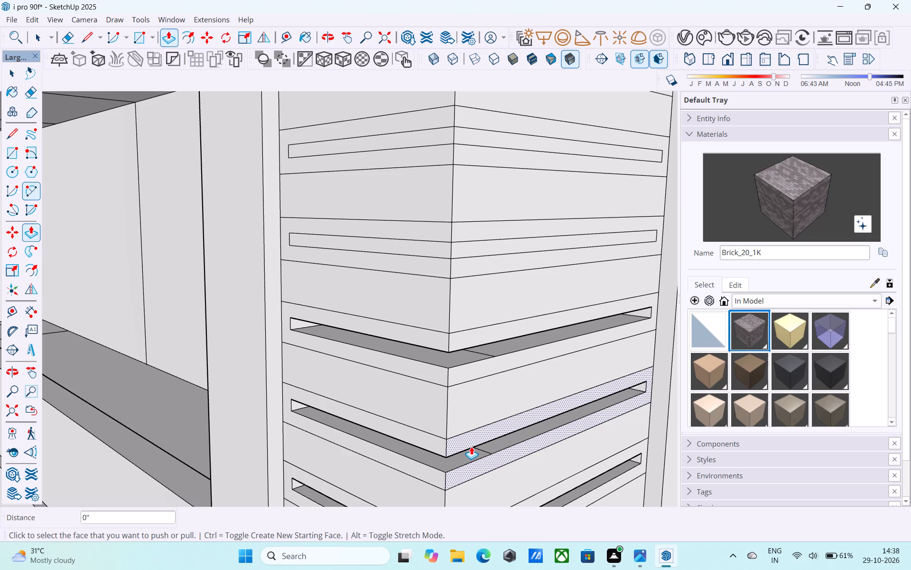
double_click(427, 245)
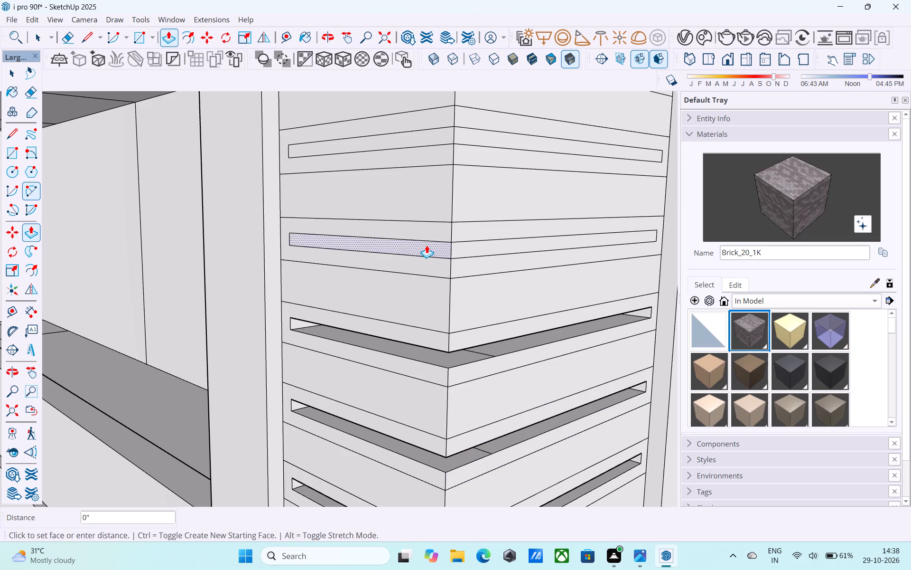
double_click(518, 244)
scroll(477, 304, down, 3)
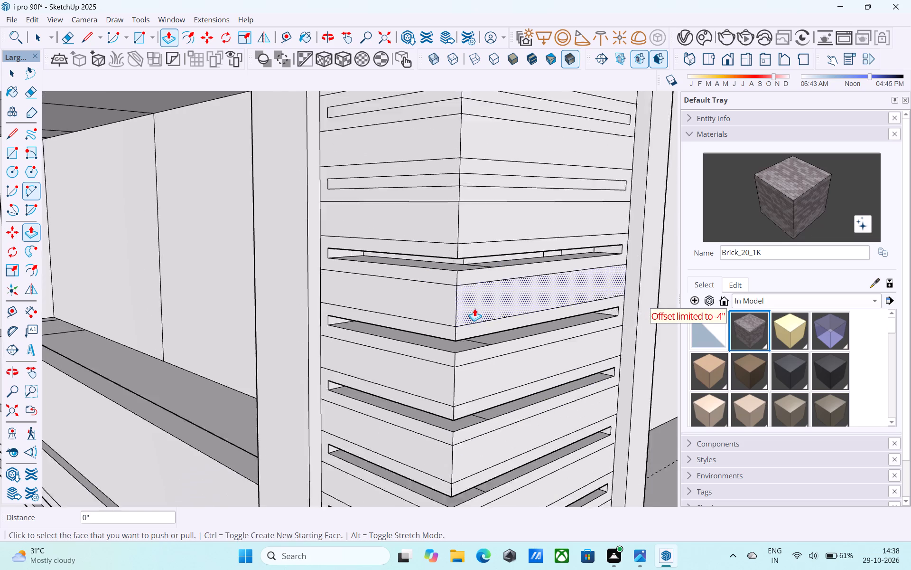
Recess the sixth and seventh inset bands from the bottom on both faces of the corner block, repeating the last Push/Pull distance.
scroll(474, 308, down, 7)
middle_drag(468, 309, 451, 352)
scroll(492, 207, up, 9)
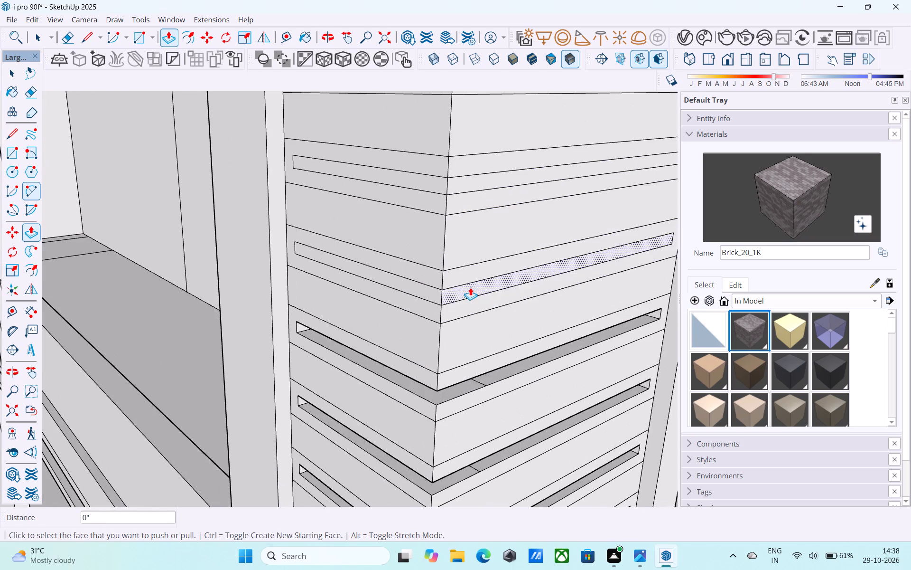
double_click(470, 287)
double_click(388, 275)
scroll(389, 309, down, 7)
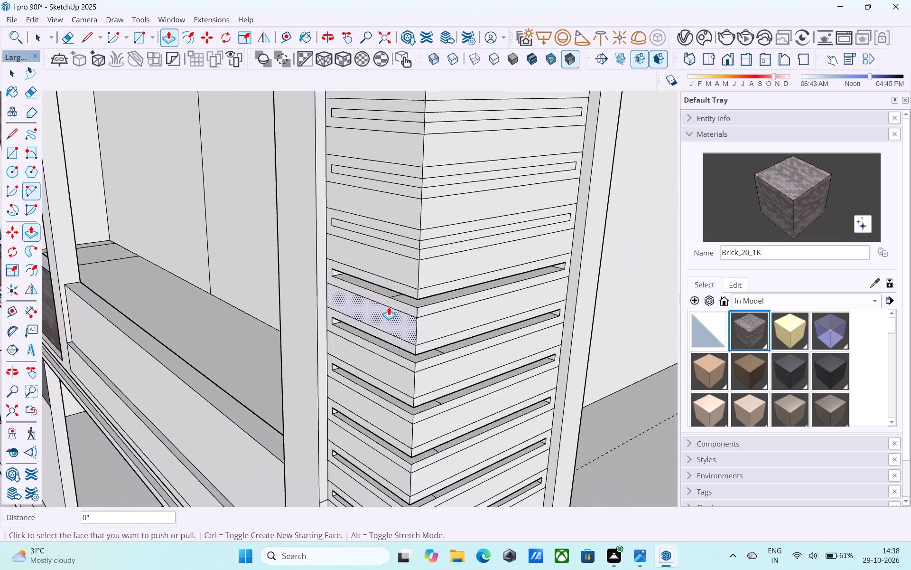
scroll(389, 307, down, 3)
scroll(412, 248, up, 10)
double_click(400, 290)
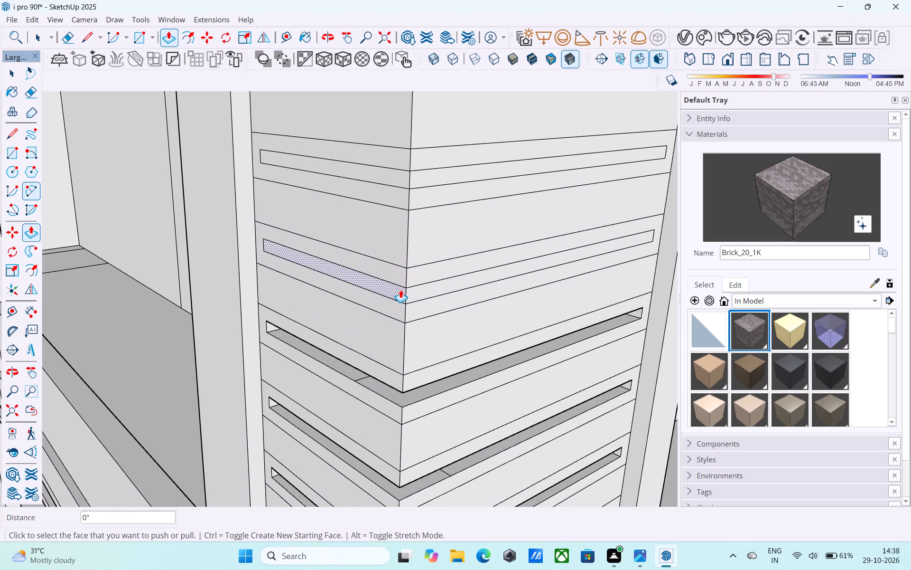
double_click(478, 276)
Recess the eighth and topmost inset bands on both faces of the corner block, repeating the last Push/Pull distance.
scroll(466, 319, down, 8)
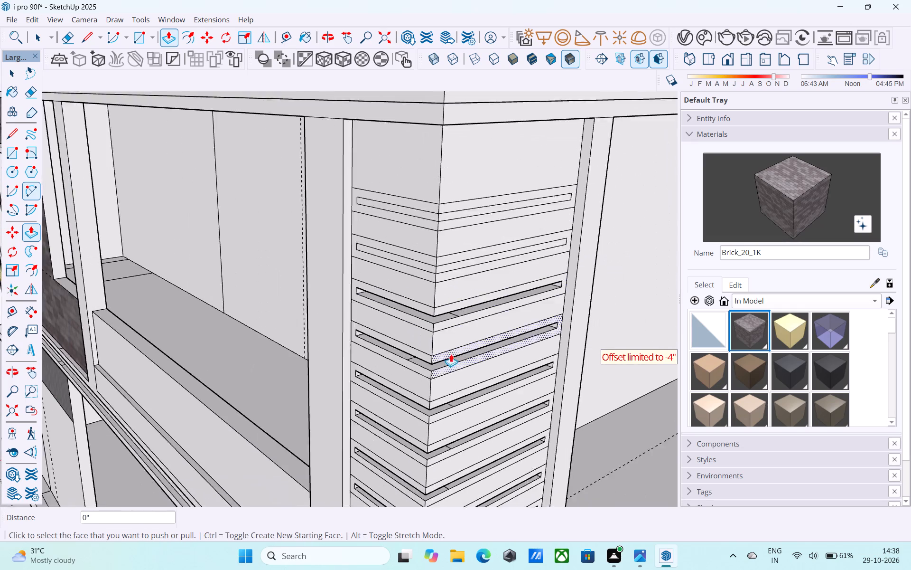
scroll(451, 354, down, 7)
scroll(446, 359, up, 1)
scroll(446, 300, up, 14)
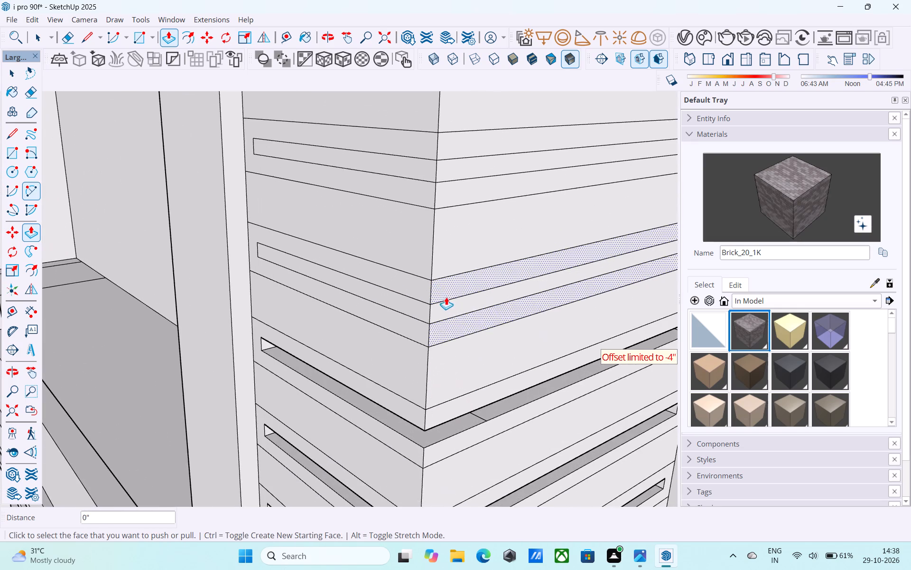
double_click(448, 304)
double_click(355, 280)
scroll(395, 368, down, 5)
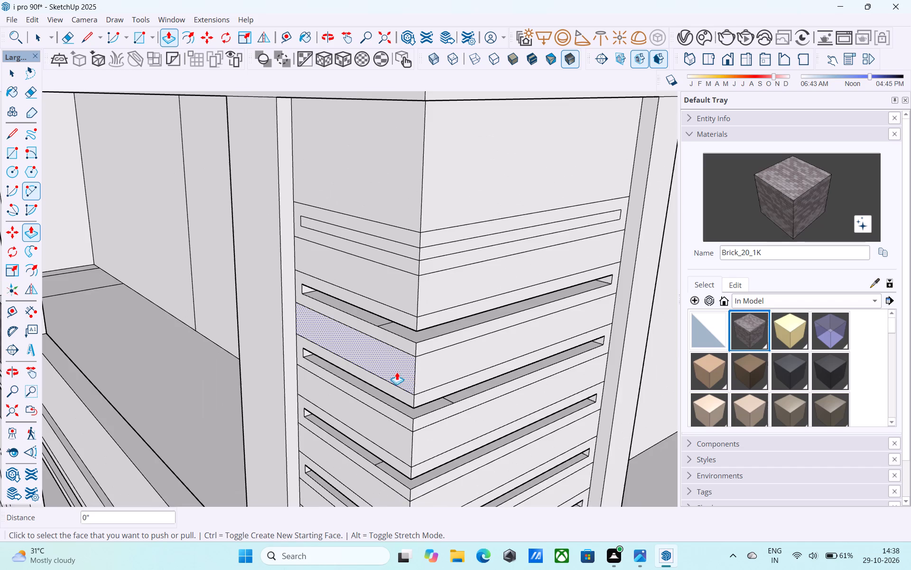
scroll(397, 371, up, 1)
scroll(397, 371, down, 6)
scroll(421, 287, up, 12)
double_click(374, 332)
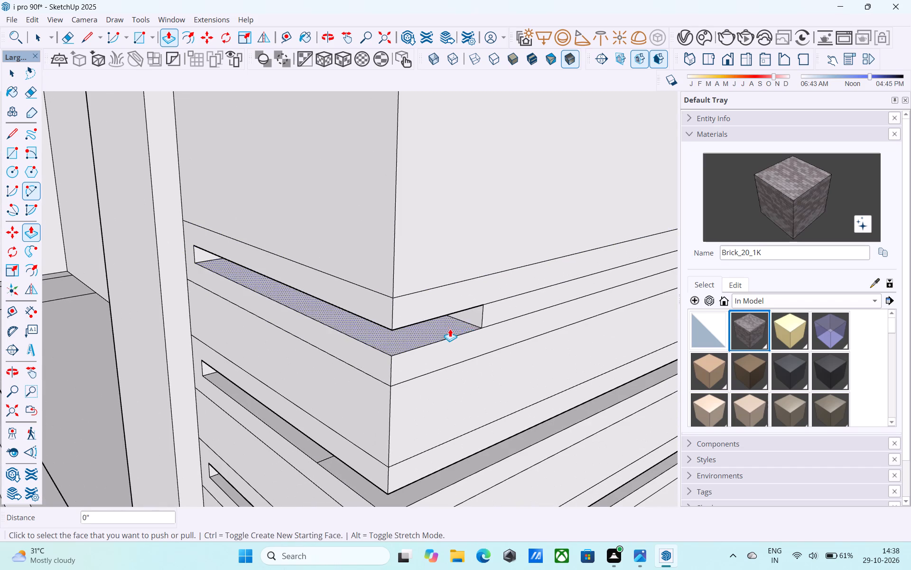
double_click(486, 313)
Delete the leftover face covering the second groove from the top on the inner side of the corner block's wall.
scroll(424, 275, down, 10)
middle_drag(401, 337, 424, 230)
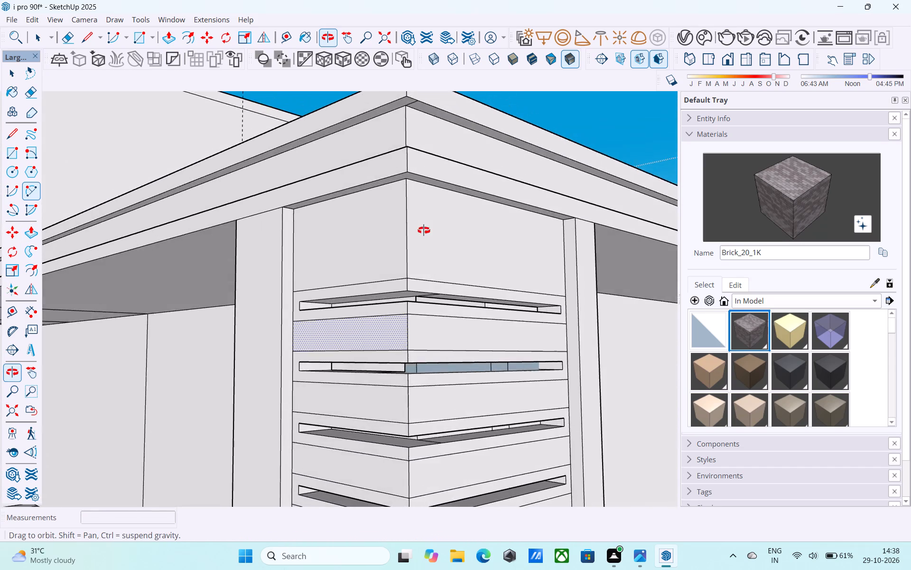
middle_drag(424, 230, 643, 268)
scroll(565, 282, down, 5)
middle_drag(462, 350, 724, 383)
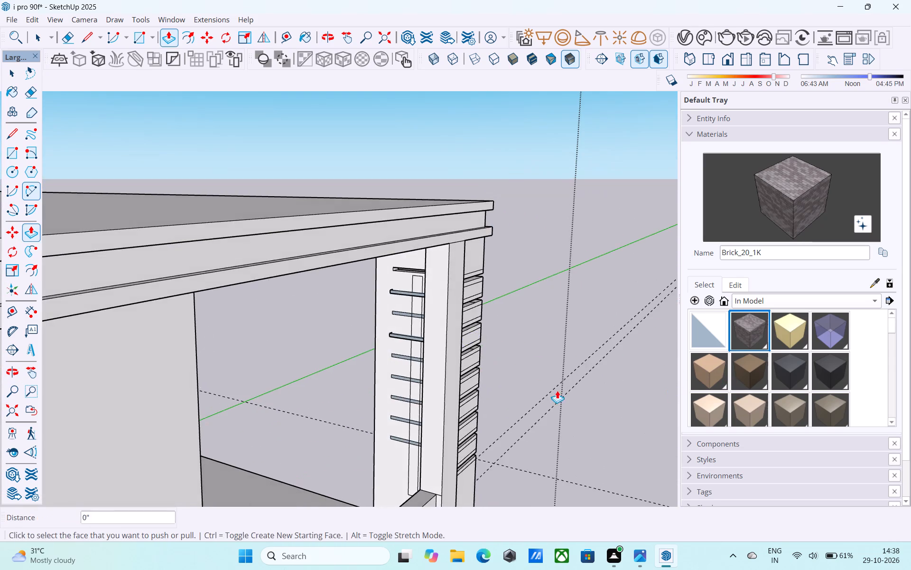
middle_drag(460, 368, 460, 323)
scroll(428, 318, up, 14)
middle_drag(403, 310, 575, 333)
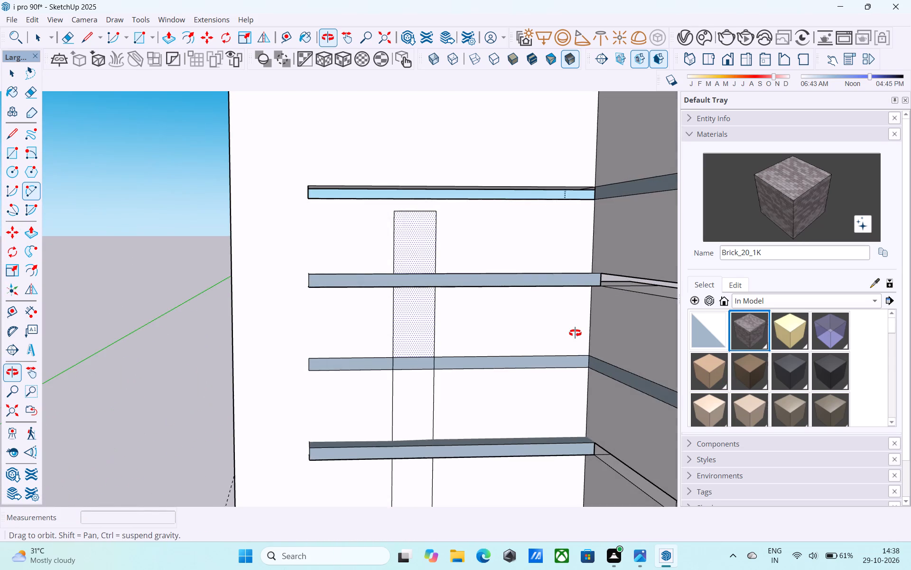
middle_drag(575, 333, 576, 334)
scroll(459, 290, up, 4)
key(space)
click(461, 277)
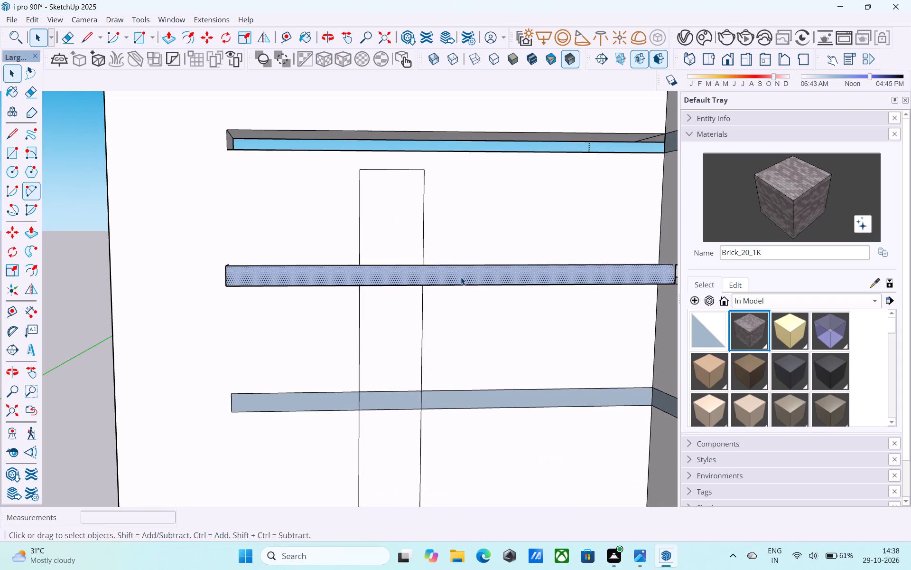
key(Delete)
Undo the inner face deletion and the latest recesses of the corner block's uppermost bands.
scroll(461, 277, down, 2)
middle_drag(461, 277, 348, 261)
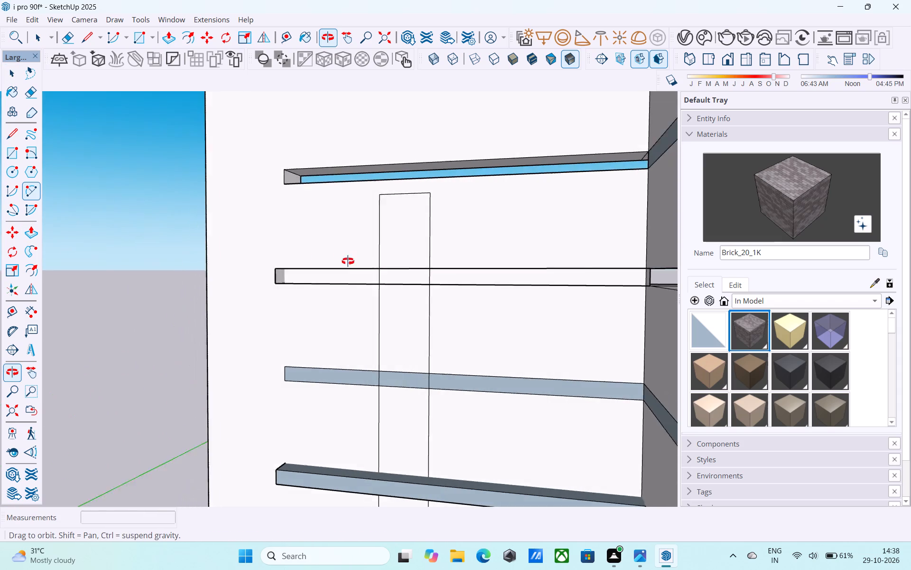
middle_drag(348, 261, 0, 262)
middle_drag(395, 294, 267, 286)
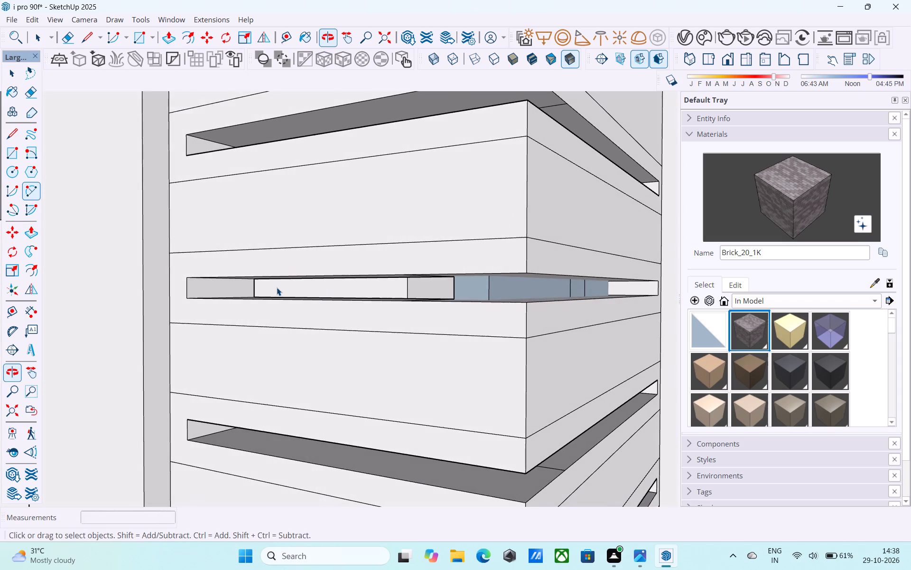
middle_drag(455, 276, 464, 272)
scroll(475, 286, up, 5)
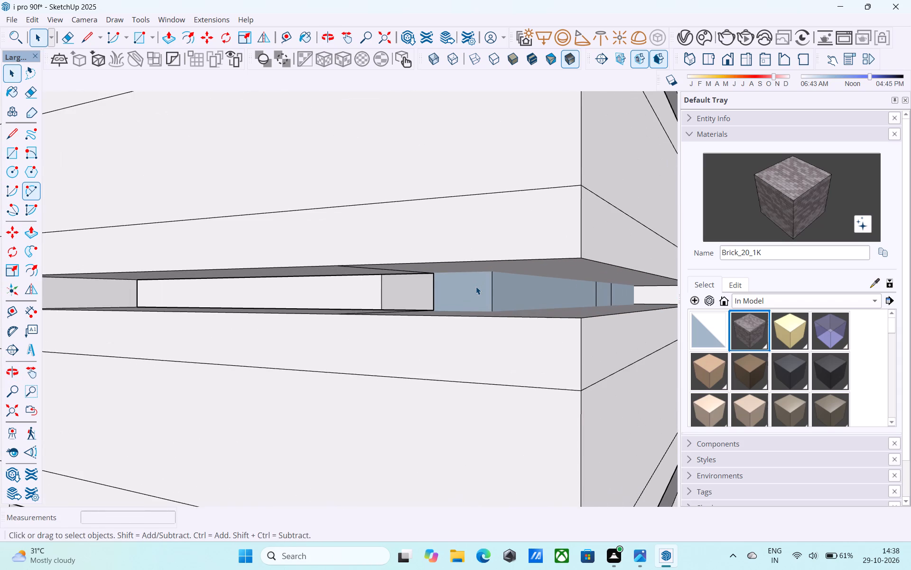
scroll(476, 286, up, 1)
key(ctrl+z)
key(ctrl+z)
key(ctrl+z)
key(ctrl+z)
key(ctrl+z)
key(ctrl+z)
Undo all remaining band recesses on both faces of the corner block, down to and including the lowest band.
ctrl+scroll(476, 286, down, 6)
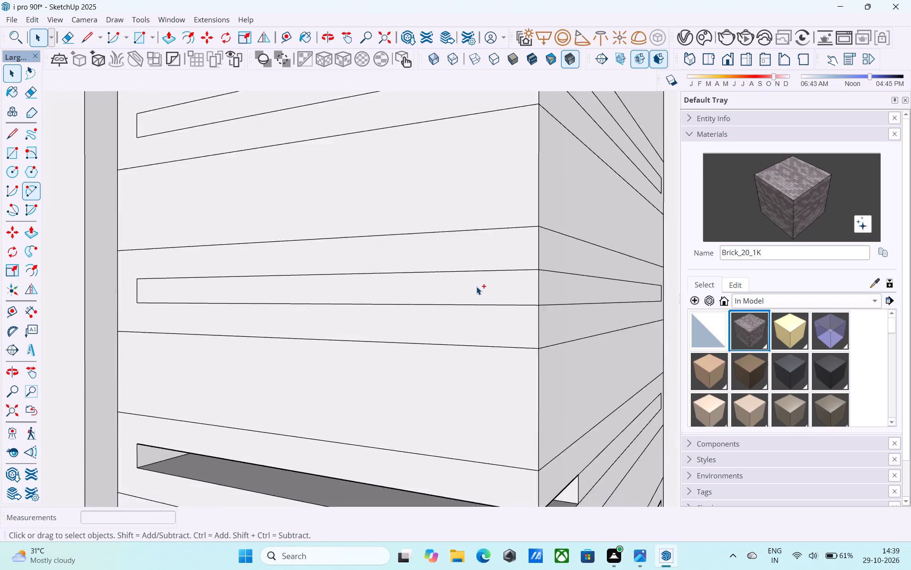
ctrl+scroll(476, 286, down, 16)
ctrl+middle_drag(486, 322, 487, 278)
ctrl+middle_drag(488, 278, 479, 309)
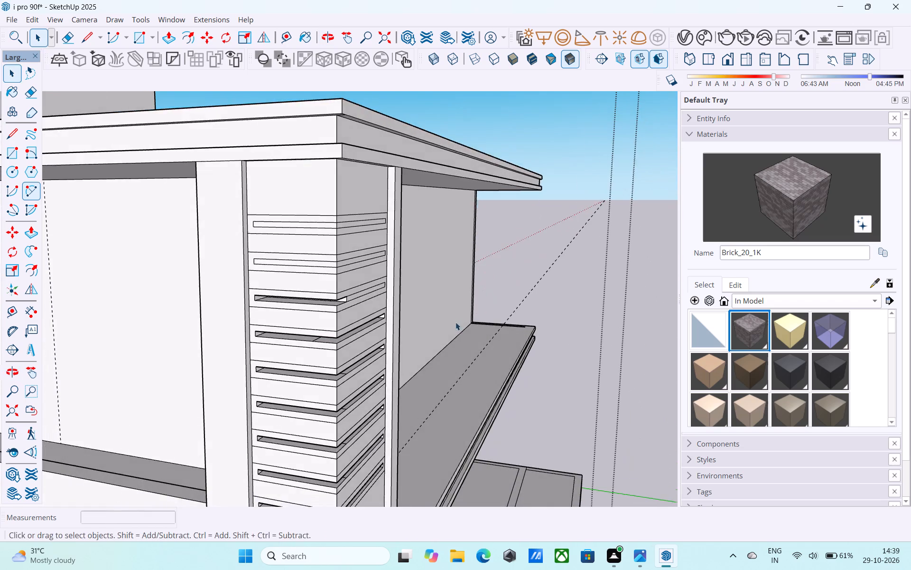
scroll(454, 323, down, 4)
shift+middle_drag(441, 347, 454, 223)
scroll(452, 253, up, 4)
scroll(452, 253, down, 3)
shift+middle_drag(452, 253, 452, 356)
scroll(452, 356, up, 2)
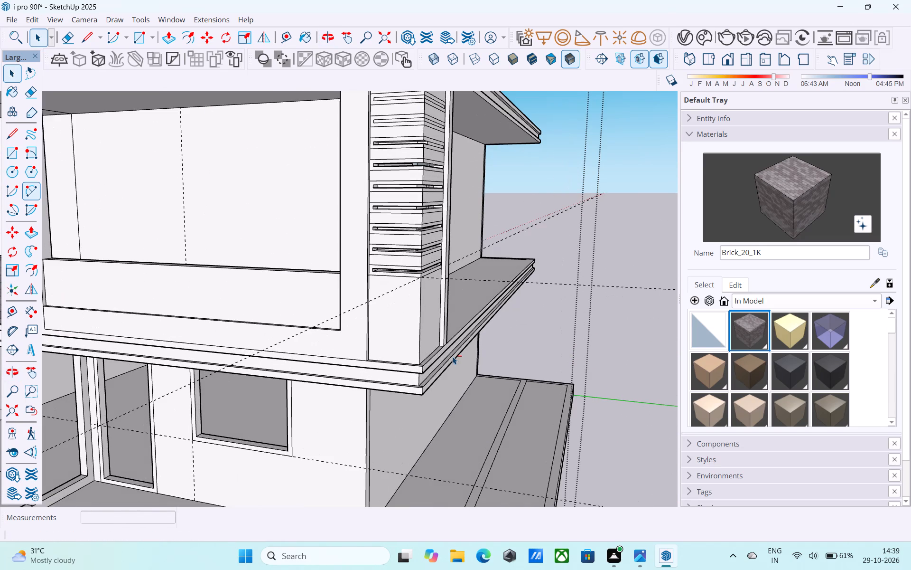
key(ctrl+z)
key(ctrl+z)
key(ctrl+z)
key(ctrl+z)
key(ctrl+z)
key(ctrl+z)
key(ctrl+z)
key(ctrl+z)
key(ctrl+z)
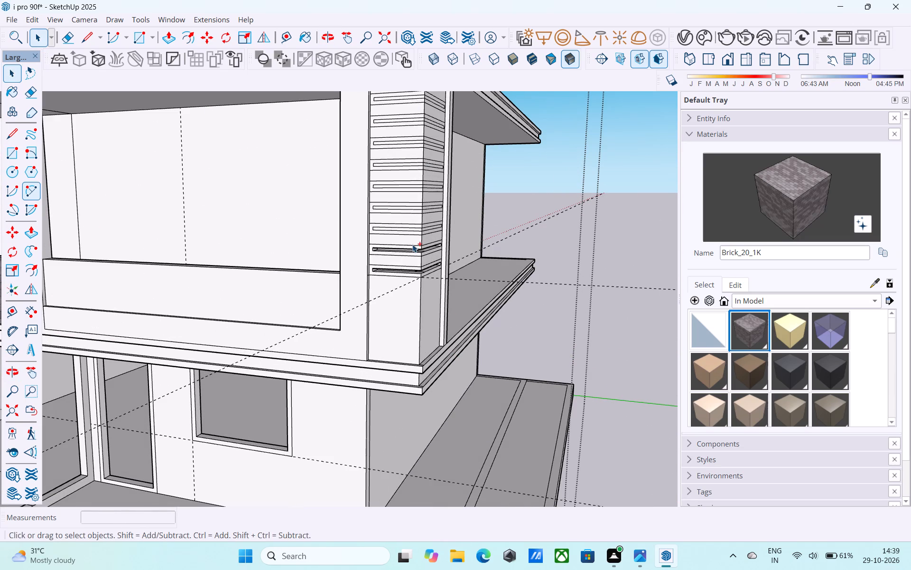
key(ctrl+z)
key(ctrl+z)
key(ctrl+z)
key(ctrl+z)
Recess the corner block's lowest inset band 6" inward with Push/Pull on one face.
scroll(402, 277, up, 10)
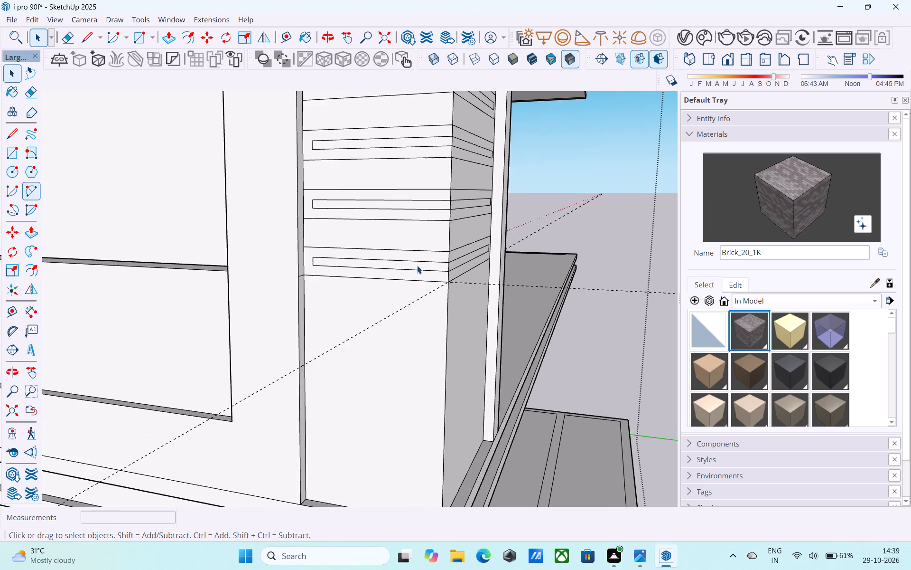
click(417, 266)
scroll(417, 266, up, 5)
key(p)
click(417, 266)
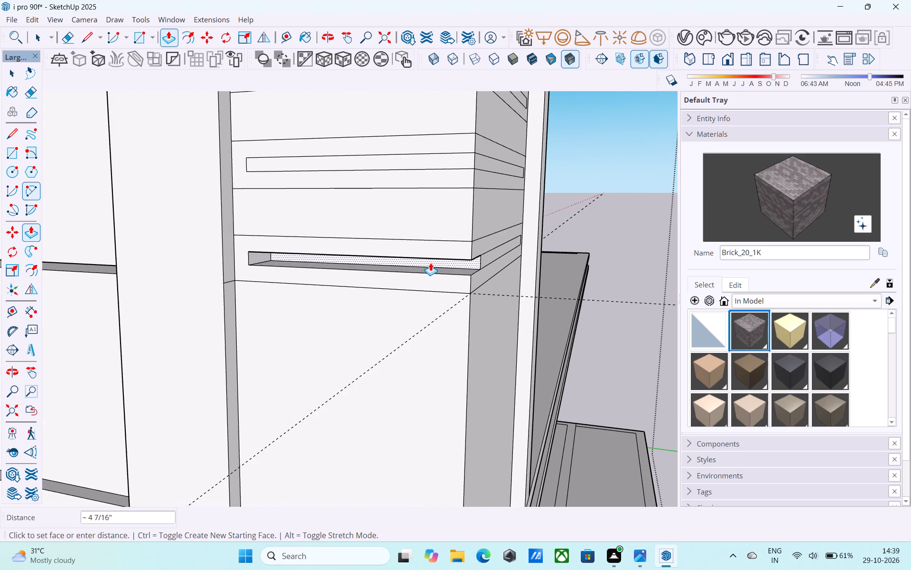
text(6")
key(Return)
key(space)
Delete the leftover face at the lowest groove on the inner side of the corner block's wall.
middle_drag(432, 262, 430, 247)
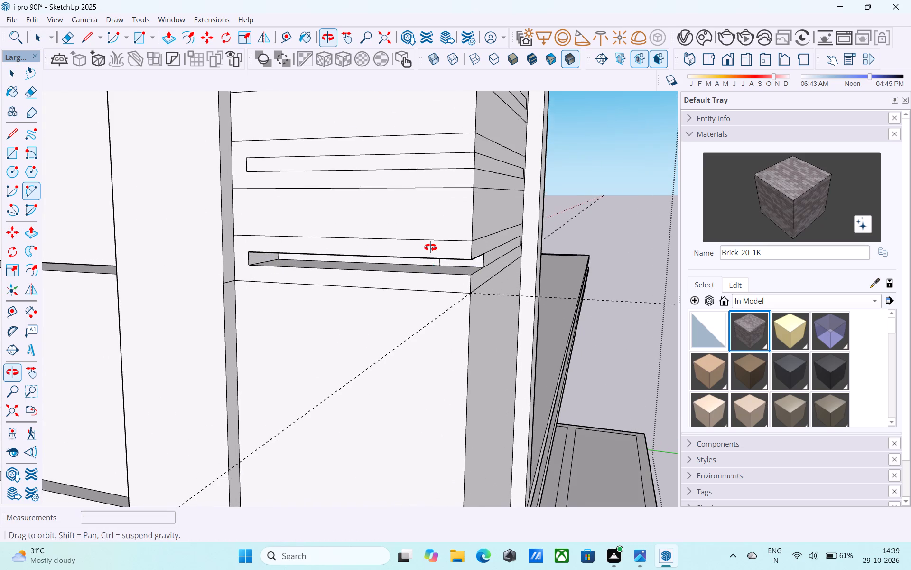
middle_drag(430, 247, 910, 292)
middle_drag(440, 294, 493, 292)
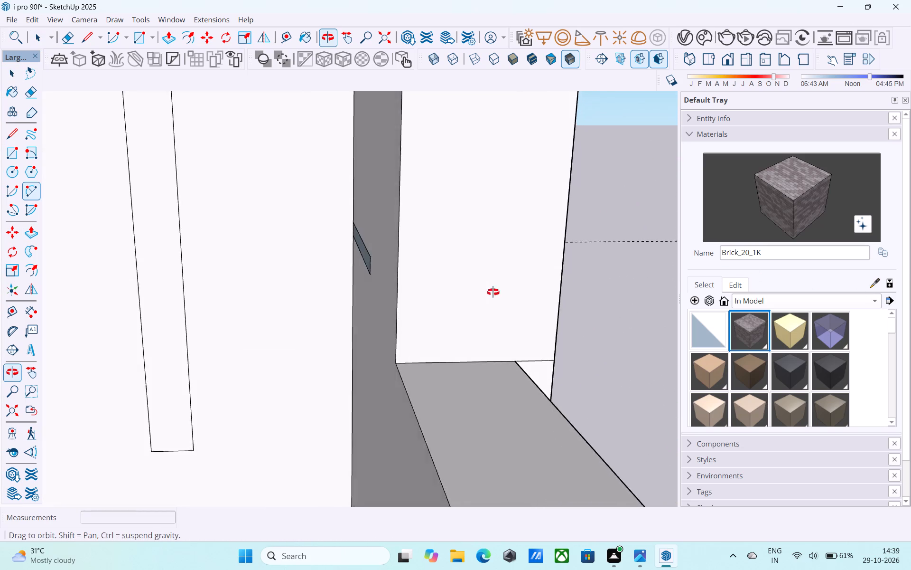
middle_drag(493, 292, 548, 290)
click(310, 254)
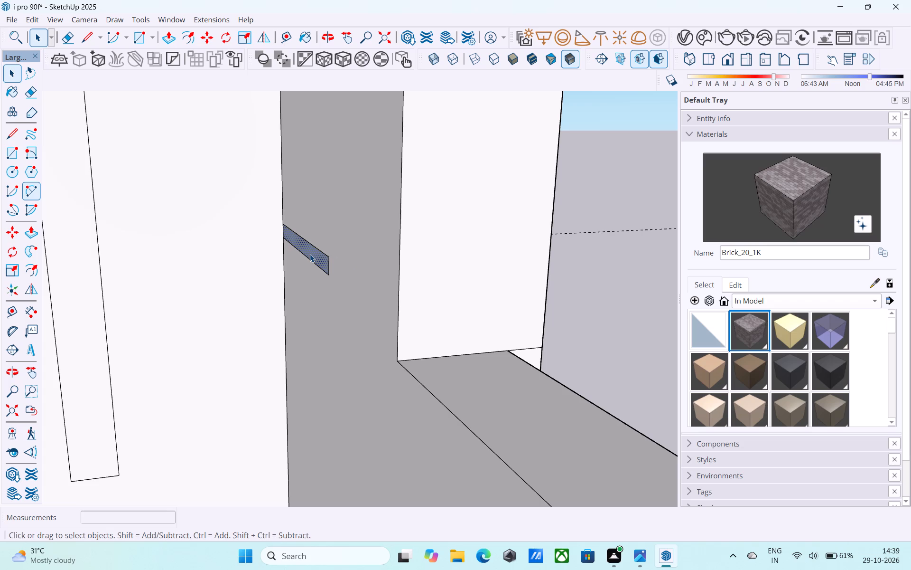
key(Delete)
Push the lowest band's face on the adjoining side inward 4" to the groove's inner corner.
middle_drag(310, 254, 0, 227)
middle_drag(343, 232, 10, 221)
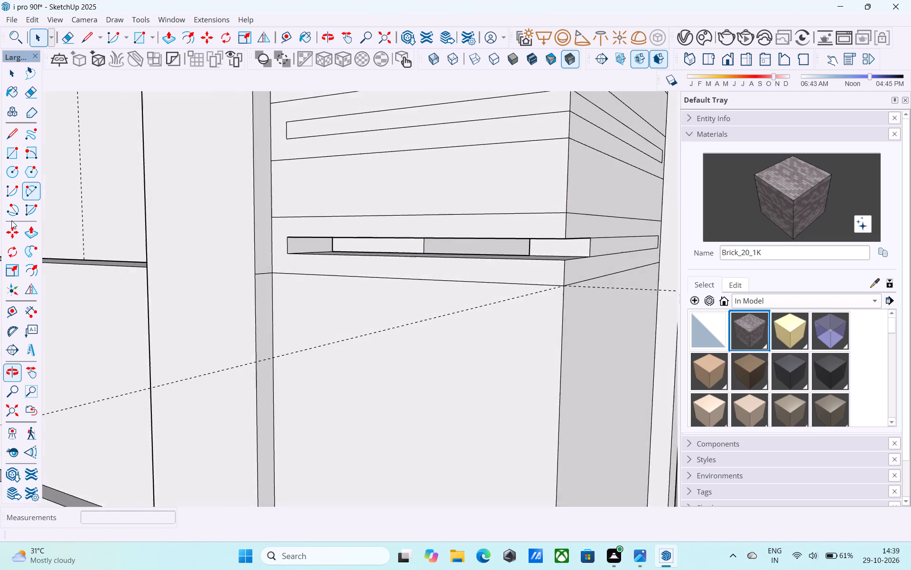
scroll(456, 228, up, 1)
middle_drag(453, 227, 350, 221)
scroll(339, 221, down, 5)
scroll(520, 260, up, 5)
click(499, 228)
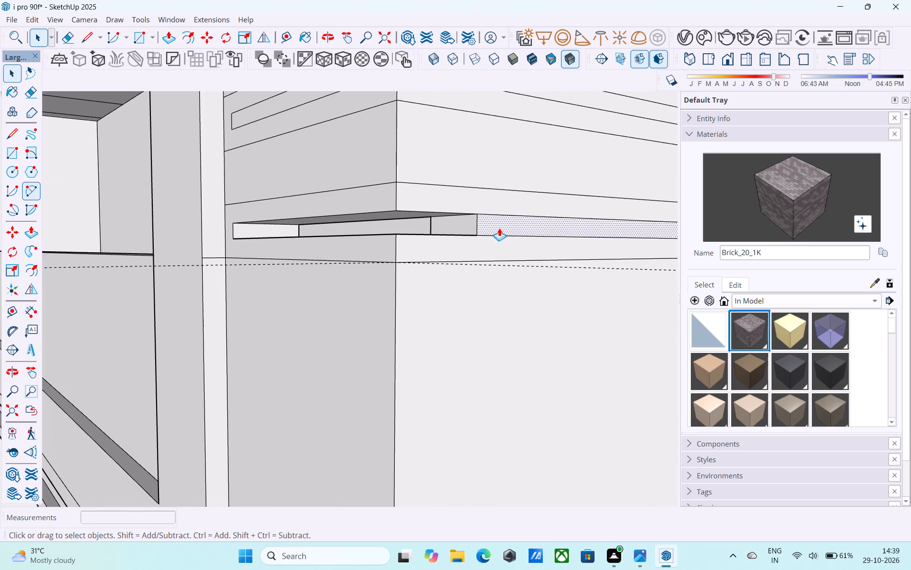
key(p)
scroll(499, 228, up, 4)
click(499, 228)
click(403, 220)
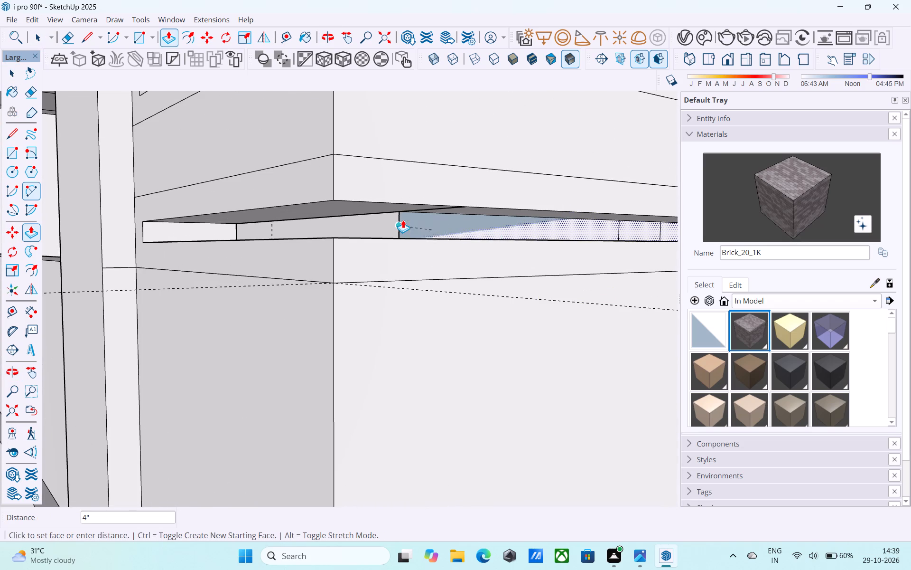
Erase the leftover edge inside the lowest groove near the corner block's corner.
middle_drag(403, 220, 566, 237)
key(e)
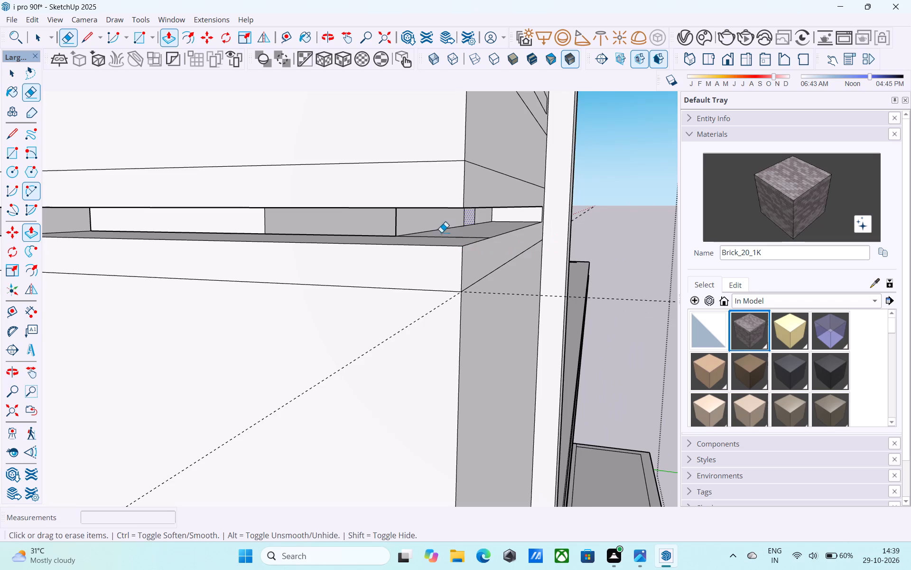
scroll(433, 232, up, 5)
drag(390, 225, 361, 216)
scroll(374, 229, down, 9)
key(space)
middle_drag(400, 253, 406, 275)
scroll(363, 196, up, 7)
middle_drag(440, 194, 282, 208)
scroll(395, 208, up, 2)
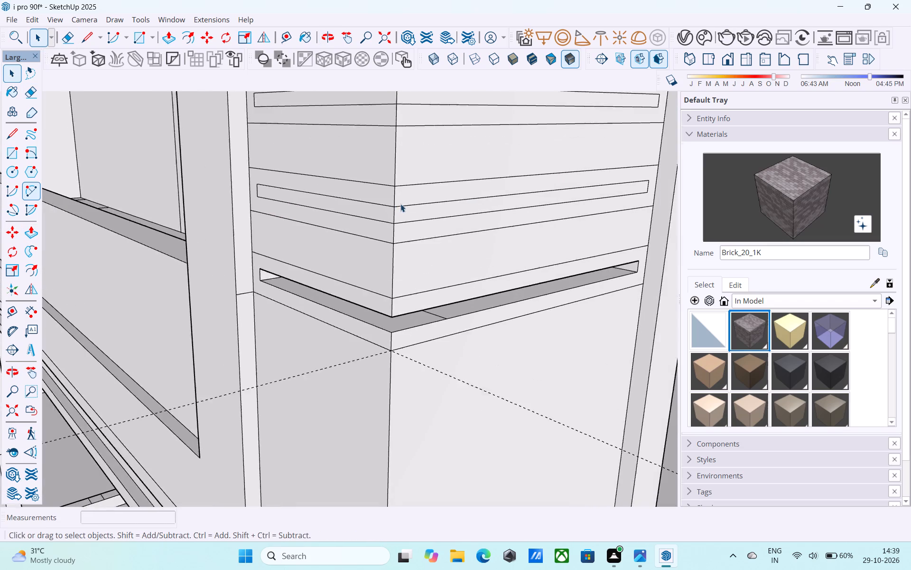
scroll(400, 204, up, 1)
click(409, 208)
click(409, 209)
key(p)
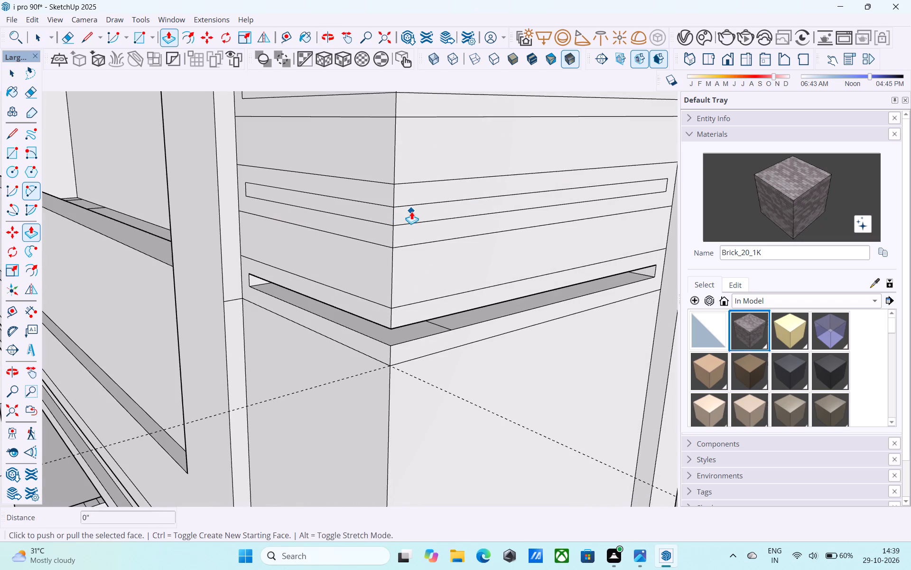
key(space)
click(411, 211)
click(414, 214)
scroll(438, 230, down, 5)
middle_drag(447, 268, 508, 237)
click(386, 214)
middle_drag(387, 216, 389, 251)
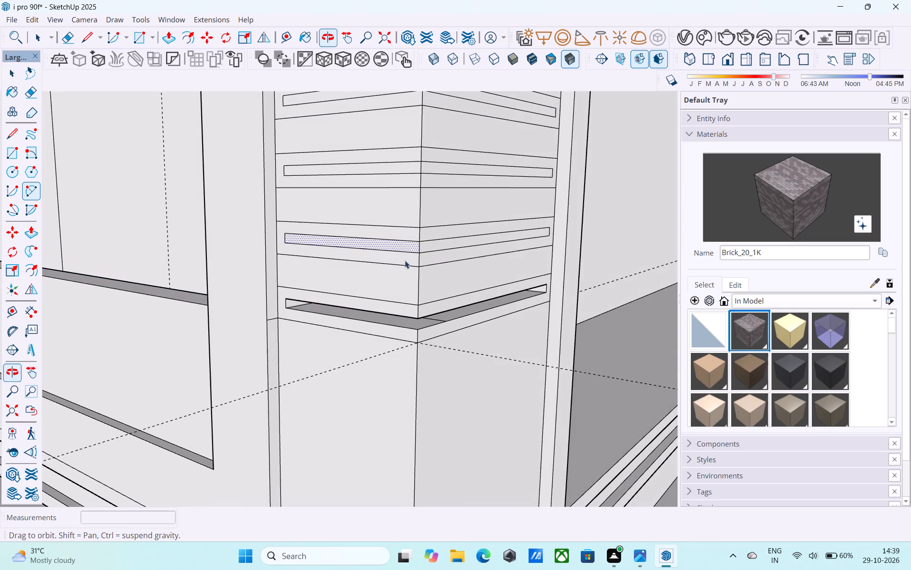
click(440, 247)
Erase the leftover vertical edges above and below the lowest groove on the inner side of the corner block's wall.
scroll(440, 247, up, 3)
middle_drag(440, 247, 757, 248)
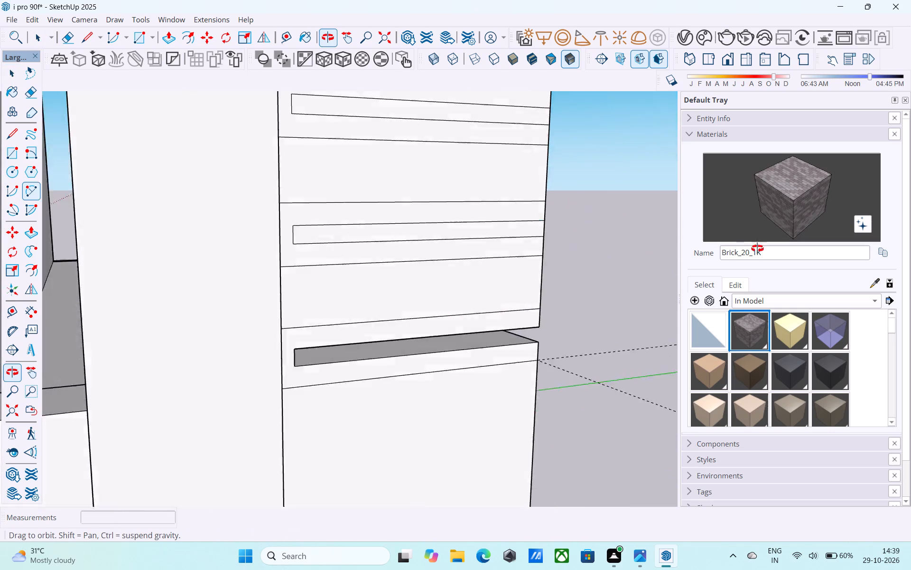
middle_drag(757, 248, 910, 279)
middle_drag(325, 279, 493, 268)
scroll(285, 273, down, 3)
shift+middle_drag(265, 278, 398, 283)
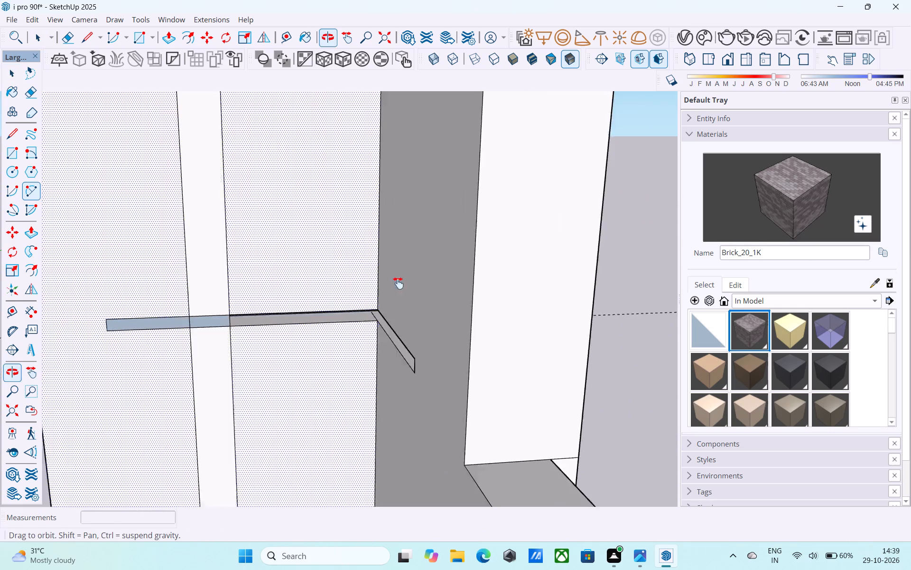
shift+middle_drag(398, 283, 458, 283)
scroll(264, 296, up, 1)
click(261, 323)
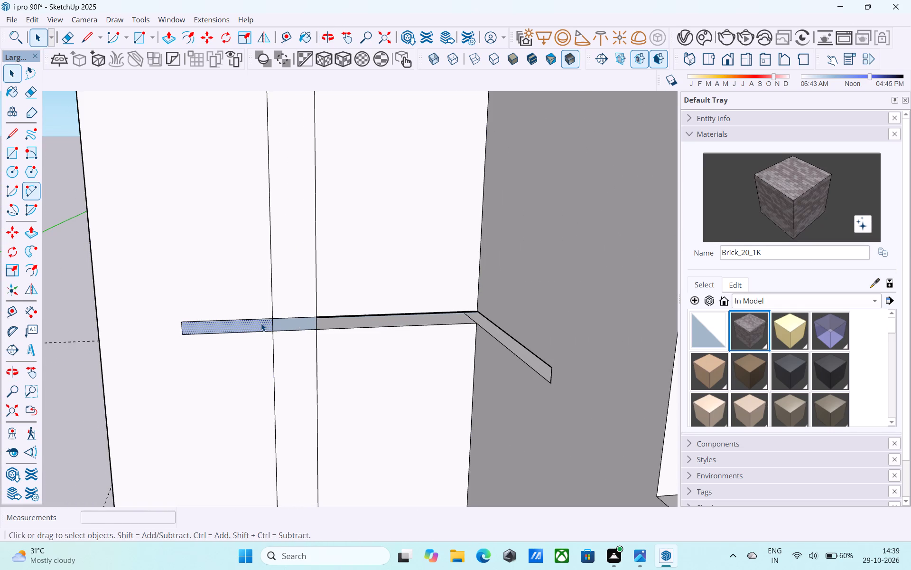
key(e)
drag(287, 266, 250, 259)
drag(258, 256, 329, 247)
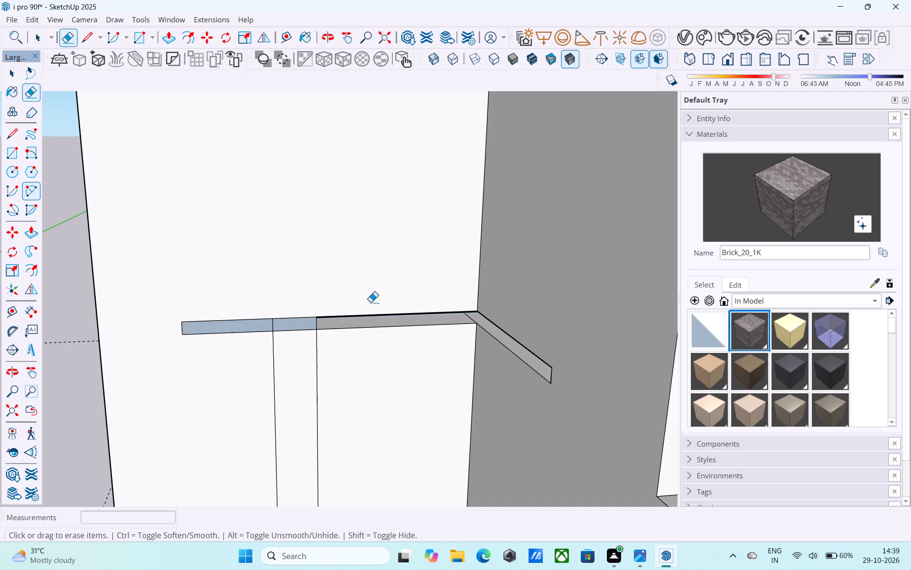
drag(342, 363, 299, 374)
drag(265, 377, 281, 377)
Erase the leftover edges dividing the lowest groove on the wall's inner side so its backing faces are cleared.
middle_drag(292, 365, 287, 361)
scroll(292, 365, up, 1)
scroll(287, 361, down, 3)
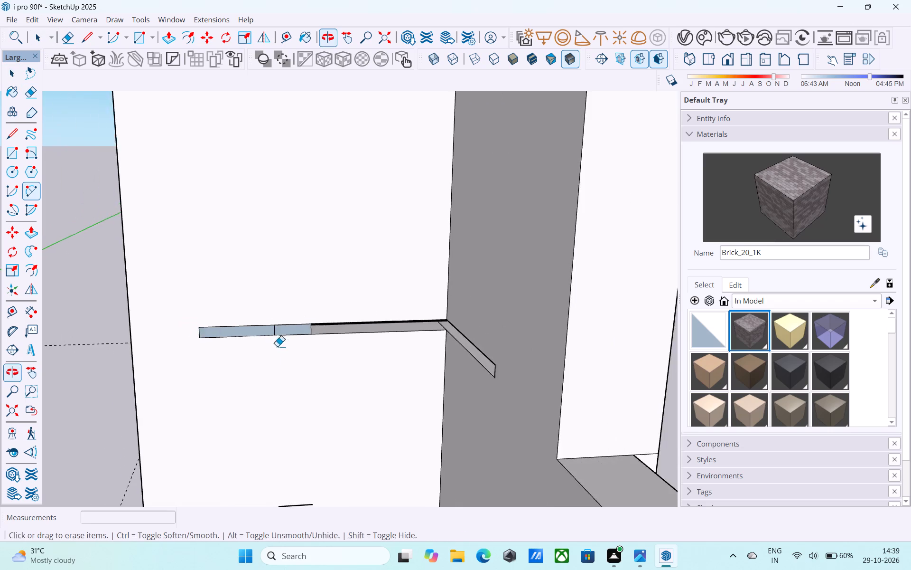
scroll(269, 334, up, 6)
click(278, 329)
middle_drag(335, 328, 338, 274)
scroll(335, 278, up, 2)
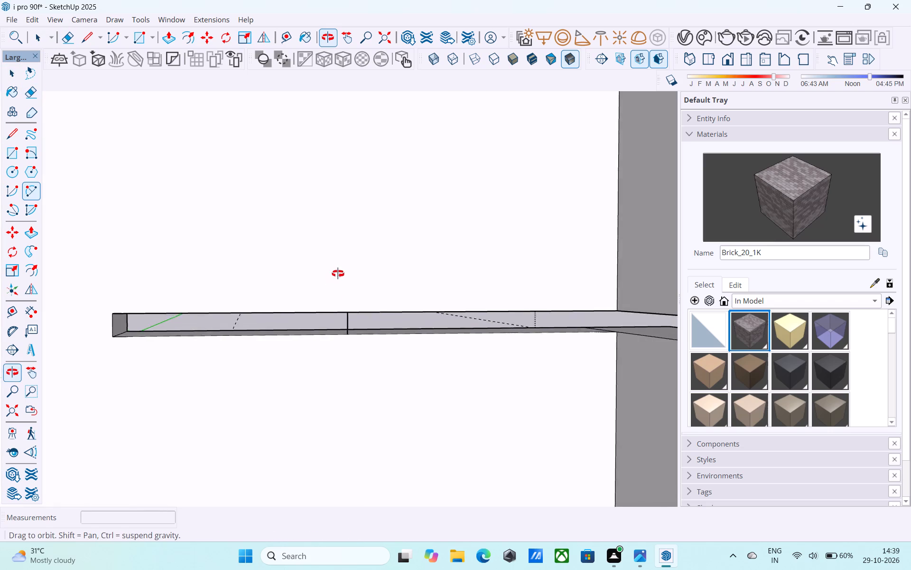
middle_drag(338, 274, 339, 274)
scroll(338, 274, up, 3)
drag(346, 324, 360, 326)
Recess the second-lowest inset band on one face of the corner block by repeating the previous Push/Pull distance.
scroll(382, 323, down, 5)
middle_drag(399, 331, 887, 338)
middle_drag(387, 344, 723, 349)
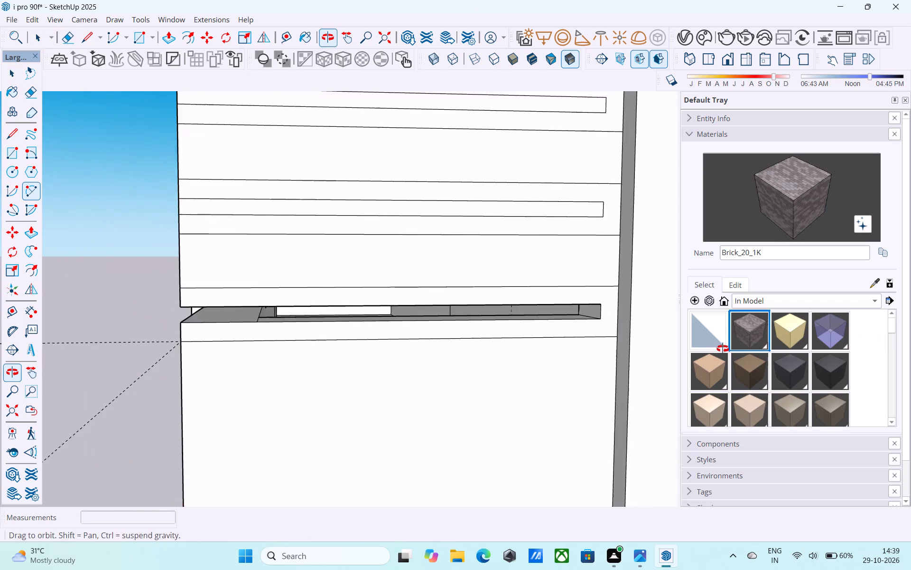
middle_drag(723, 349, 723, 349)
scroll(502, 324, down, 5)
key(space)
scroll(400, 264, up, 4)
click(396, 254)
click(395, 247)
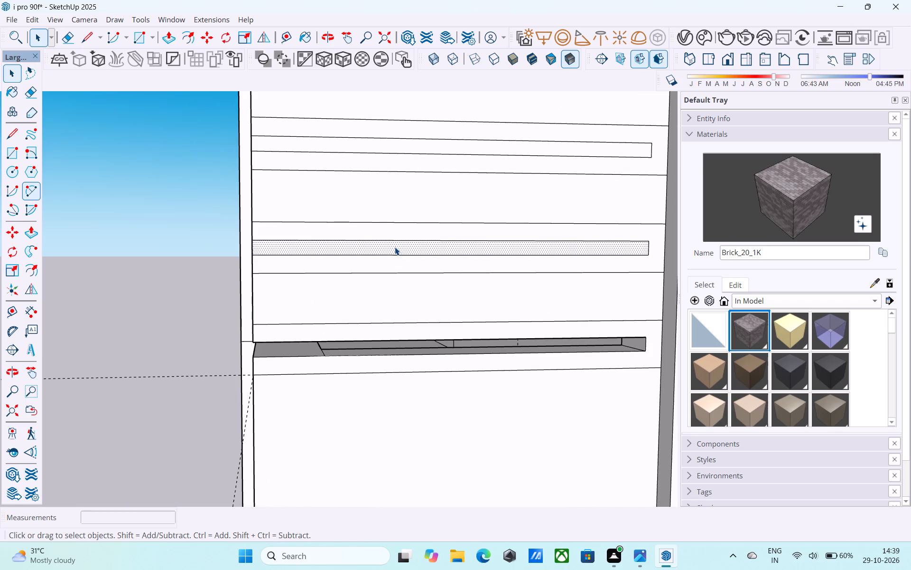
scroll(395, 247, down, 3)
middle_drag(395, 247, 463, 265)
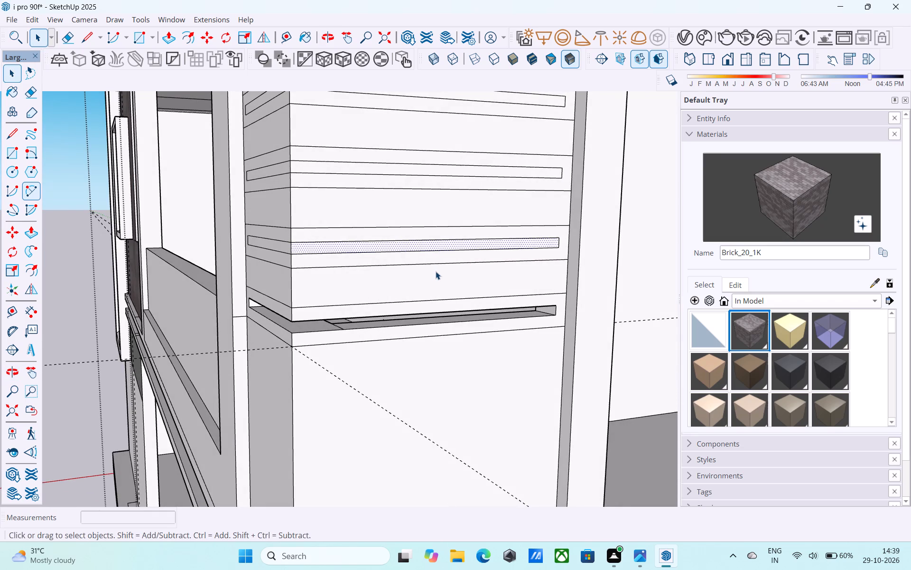
key(p)
scroll(399, 255, up, 4)
double_click(394, 252)
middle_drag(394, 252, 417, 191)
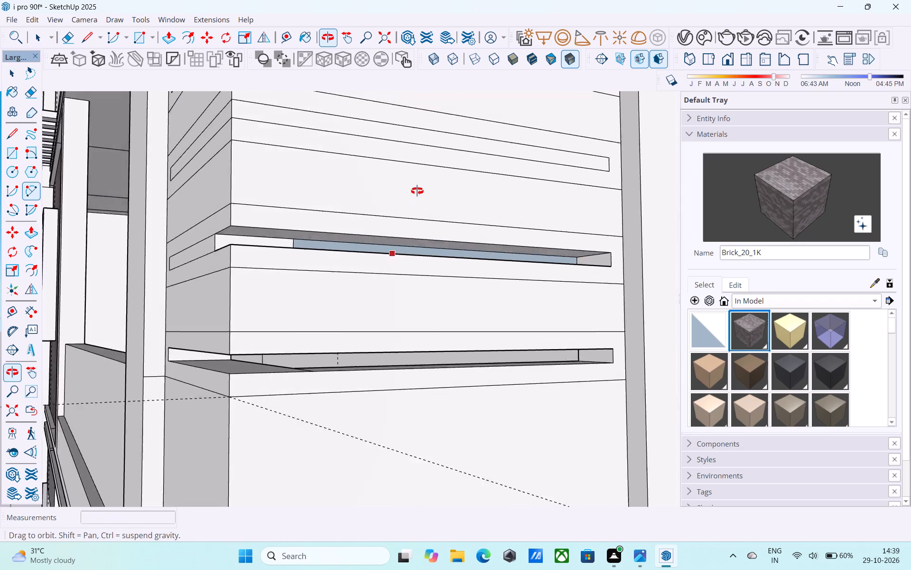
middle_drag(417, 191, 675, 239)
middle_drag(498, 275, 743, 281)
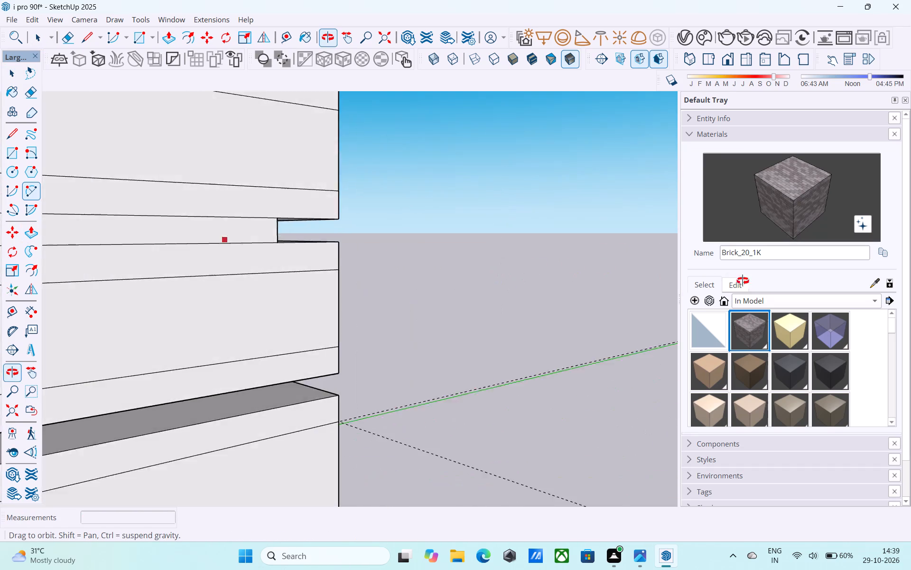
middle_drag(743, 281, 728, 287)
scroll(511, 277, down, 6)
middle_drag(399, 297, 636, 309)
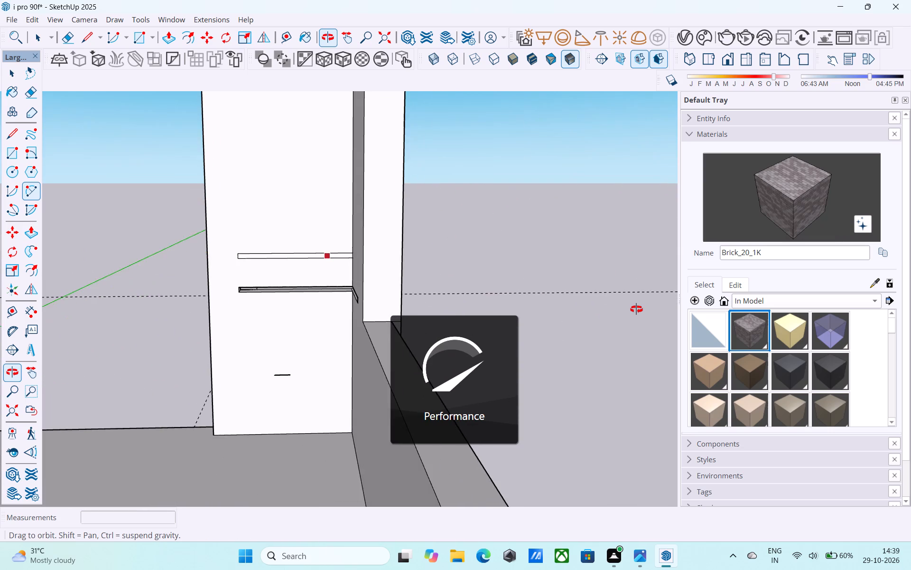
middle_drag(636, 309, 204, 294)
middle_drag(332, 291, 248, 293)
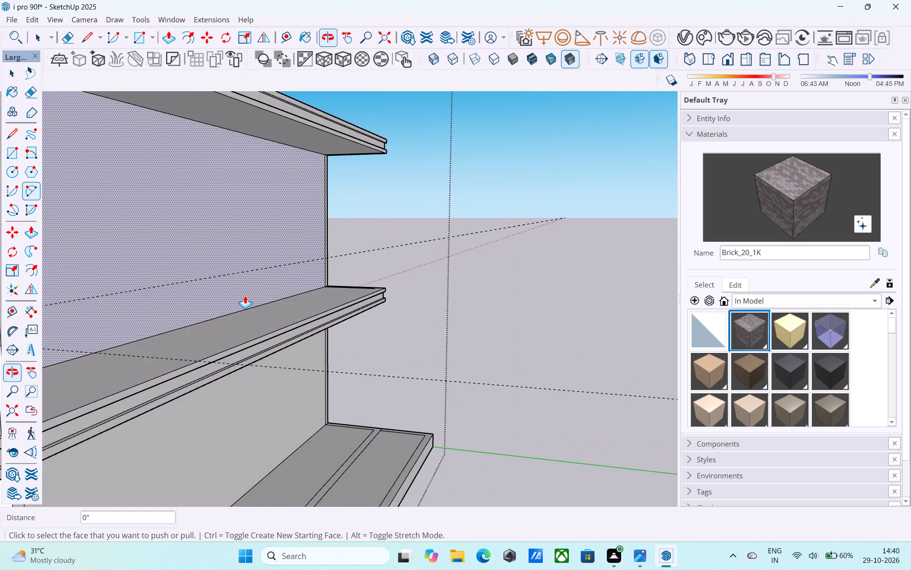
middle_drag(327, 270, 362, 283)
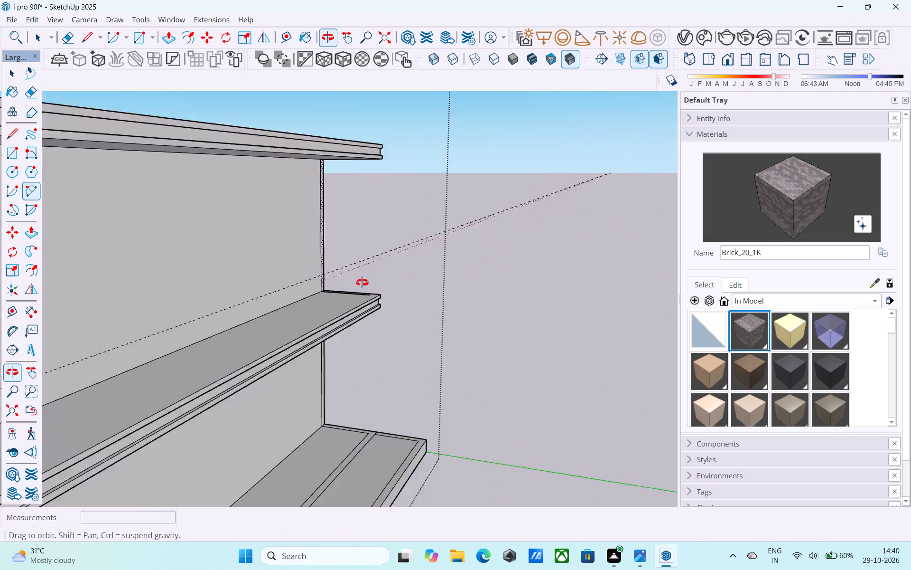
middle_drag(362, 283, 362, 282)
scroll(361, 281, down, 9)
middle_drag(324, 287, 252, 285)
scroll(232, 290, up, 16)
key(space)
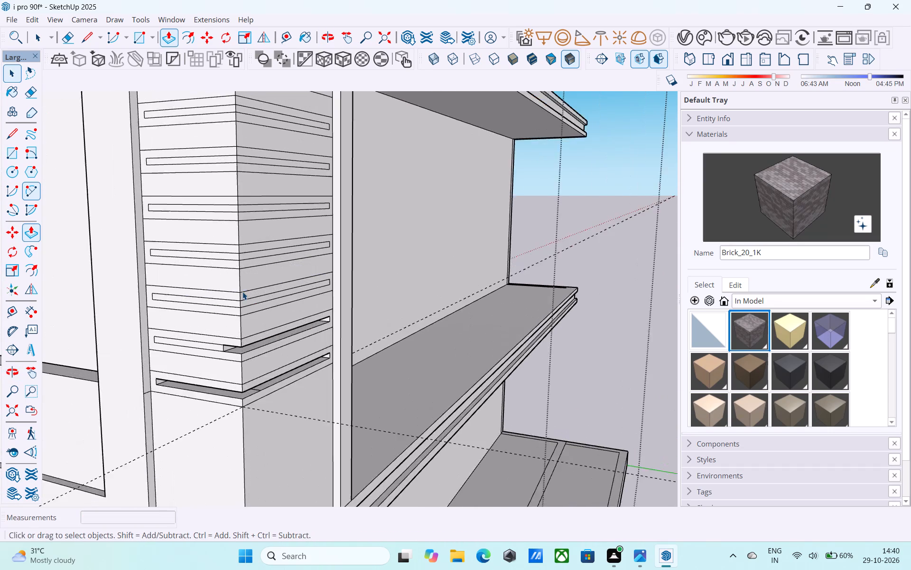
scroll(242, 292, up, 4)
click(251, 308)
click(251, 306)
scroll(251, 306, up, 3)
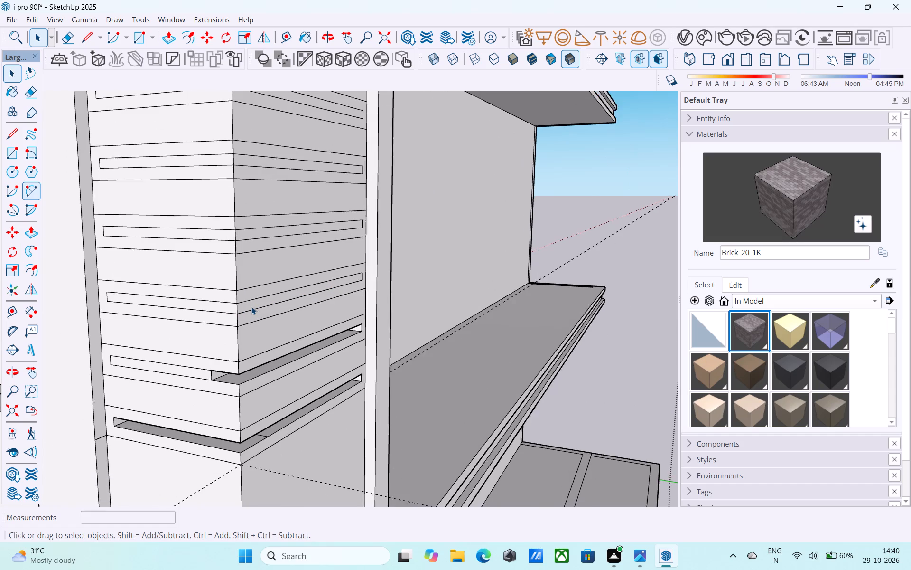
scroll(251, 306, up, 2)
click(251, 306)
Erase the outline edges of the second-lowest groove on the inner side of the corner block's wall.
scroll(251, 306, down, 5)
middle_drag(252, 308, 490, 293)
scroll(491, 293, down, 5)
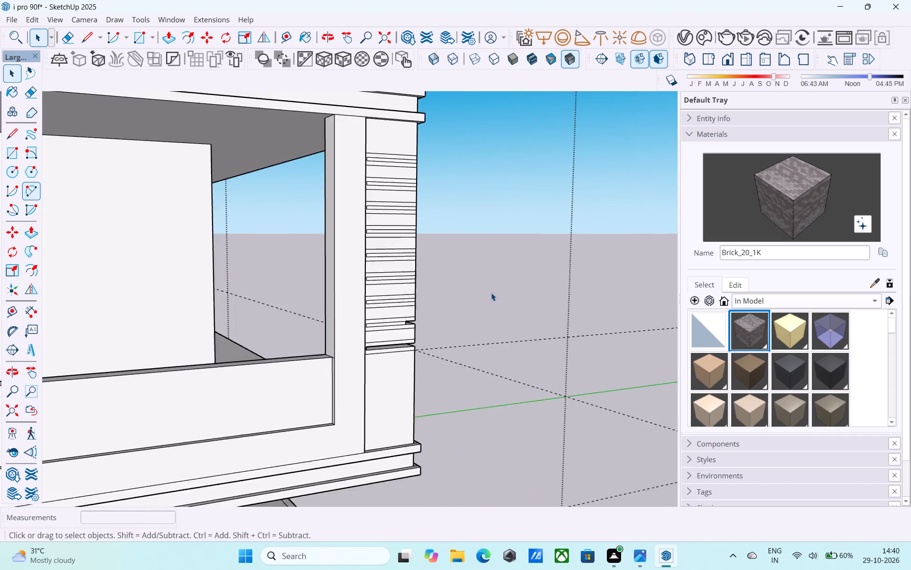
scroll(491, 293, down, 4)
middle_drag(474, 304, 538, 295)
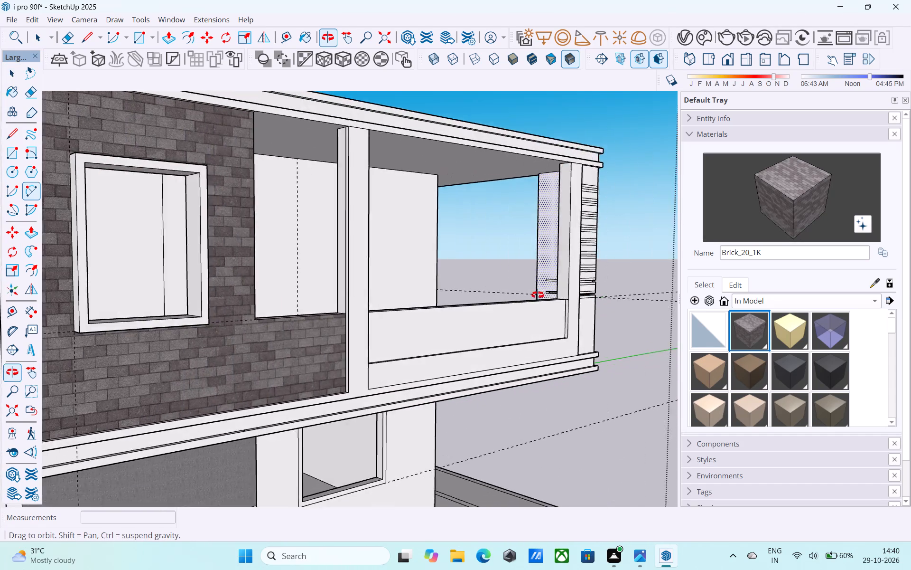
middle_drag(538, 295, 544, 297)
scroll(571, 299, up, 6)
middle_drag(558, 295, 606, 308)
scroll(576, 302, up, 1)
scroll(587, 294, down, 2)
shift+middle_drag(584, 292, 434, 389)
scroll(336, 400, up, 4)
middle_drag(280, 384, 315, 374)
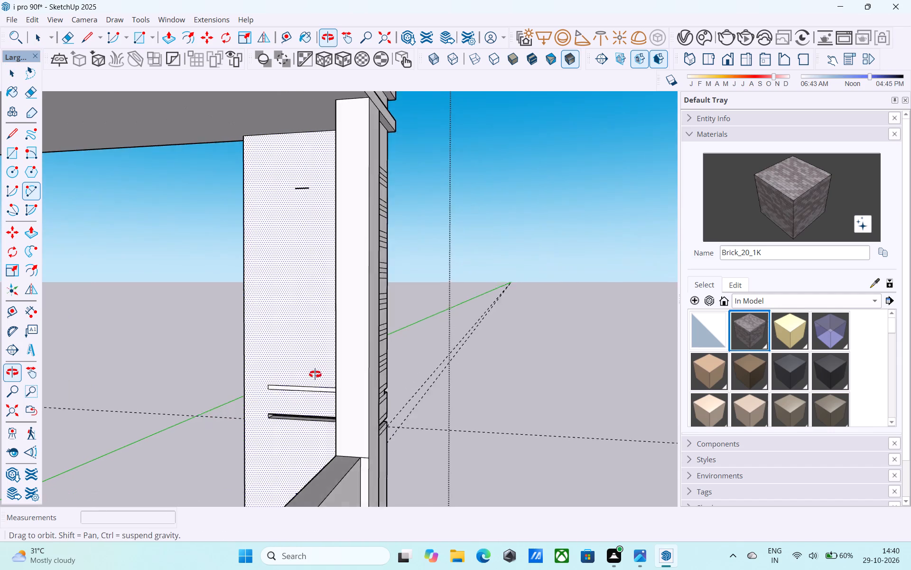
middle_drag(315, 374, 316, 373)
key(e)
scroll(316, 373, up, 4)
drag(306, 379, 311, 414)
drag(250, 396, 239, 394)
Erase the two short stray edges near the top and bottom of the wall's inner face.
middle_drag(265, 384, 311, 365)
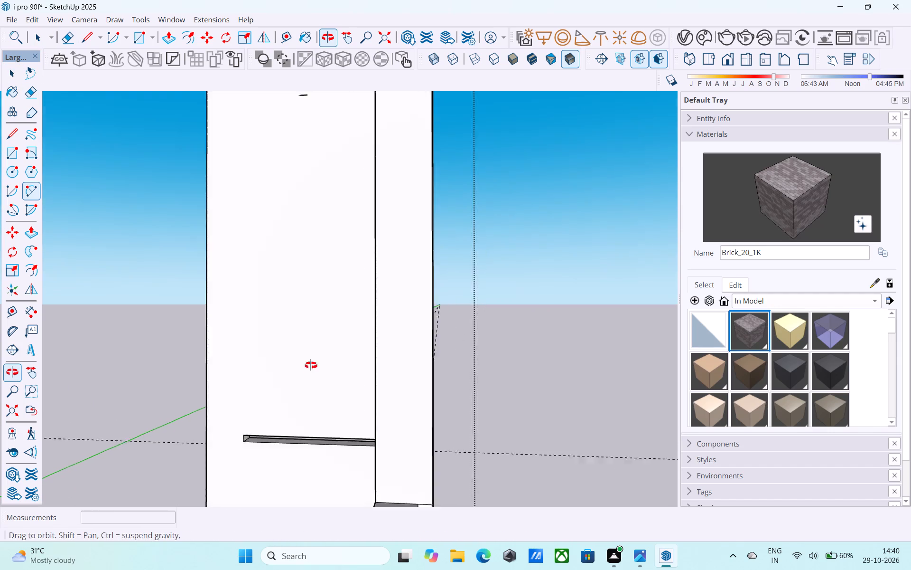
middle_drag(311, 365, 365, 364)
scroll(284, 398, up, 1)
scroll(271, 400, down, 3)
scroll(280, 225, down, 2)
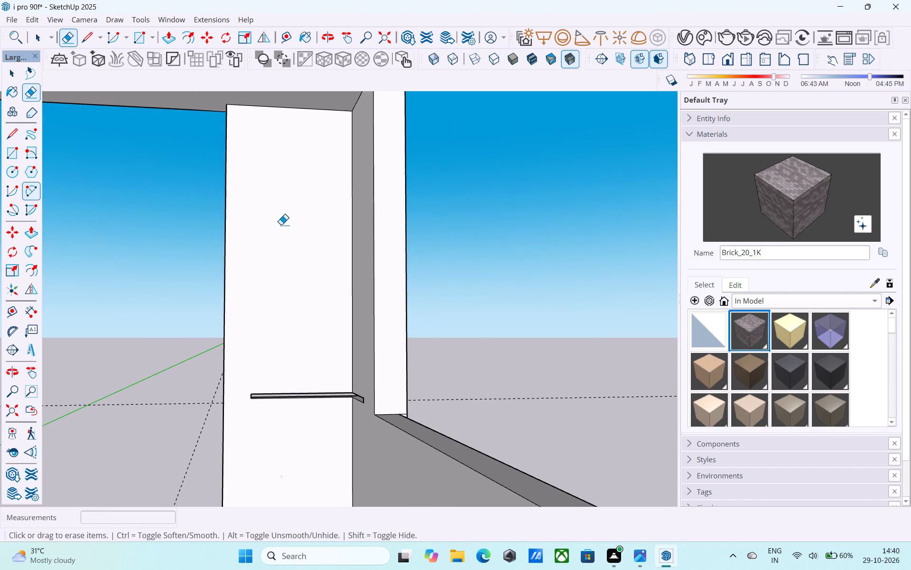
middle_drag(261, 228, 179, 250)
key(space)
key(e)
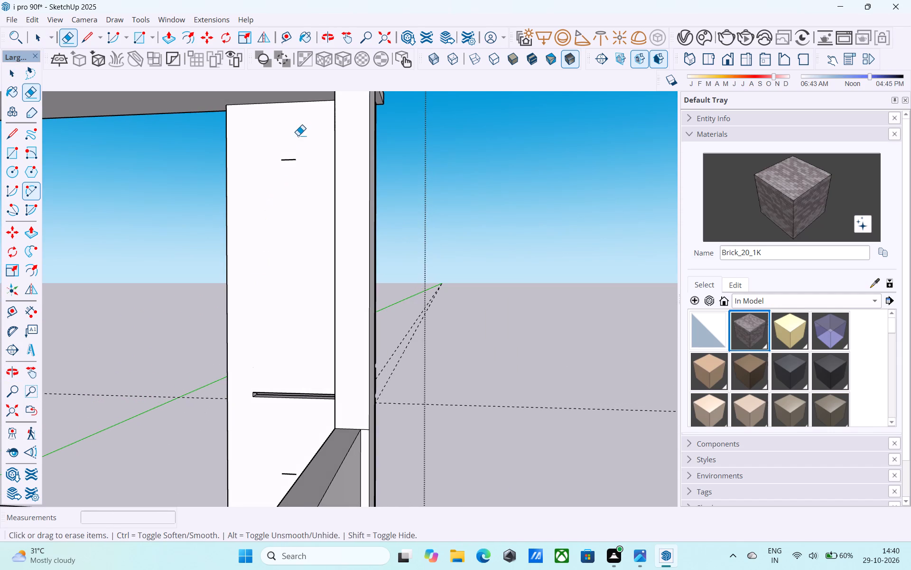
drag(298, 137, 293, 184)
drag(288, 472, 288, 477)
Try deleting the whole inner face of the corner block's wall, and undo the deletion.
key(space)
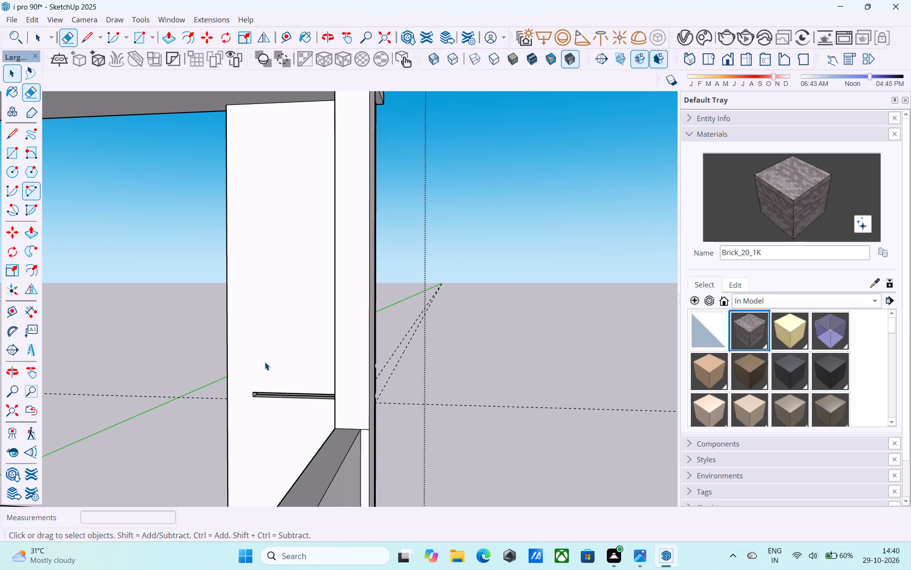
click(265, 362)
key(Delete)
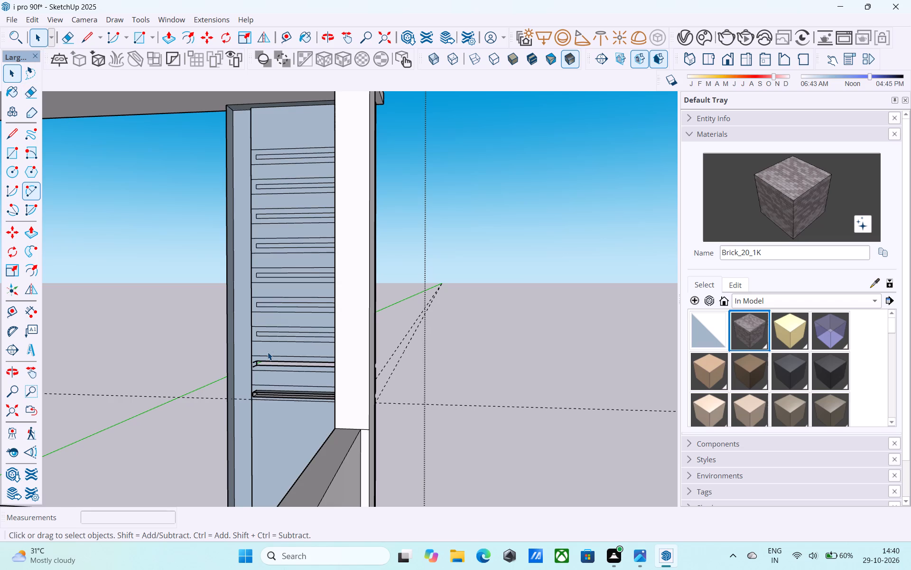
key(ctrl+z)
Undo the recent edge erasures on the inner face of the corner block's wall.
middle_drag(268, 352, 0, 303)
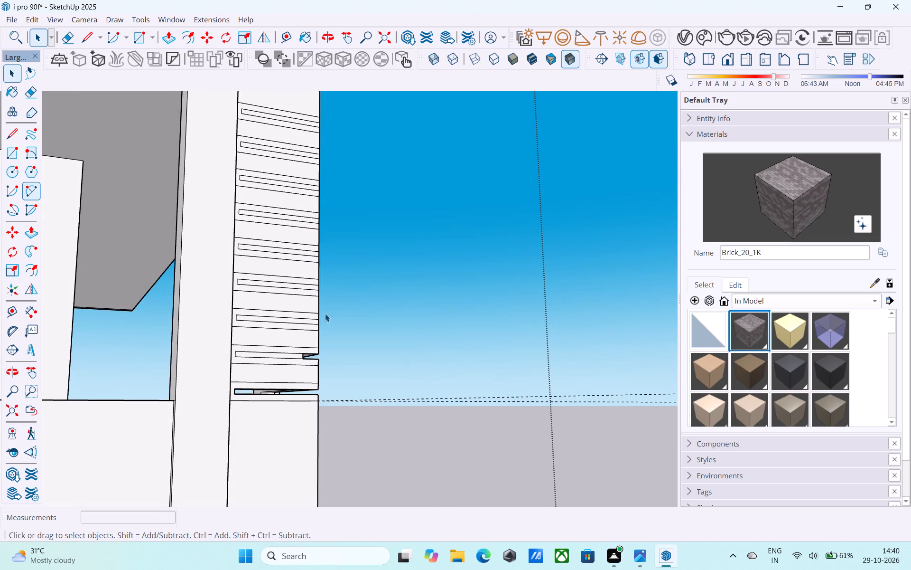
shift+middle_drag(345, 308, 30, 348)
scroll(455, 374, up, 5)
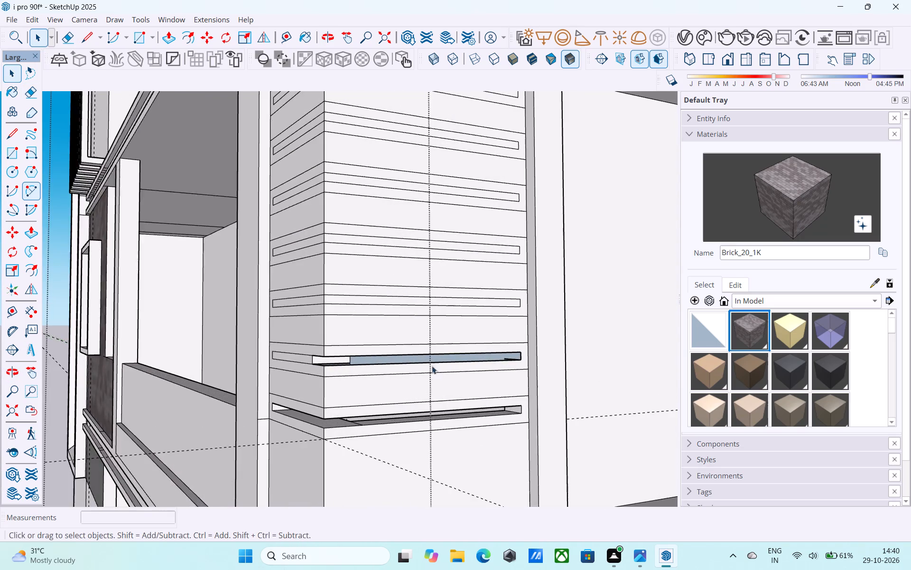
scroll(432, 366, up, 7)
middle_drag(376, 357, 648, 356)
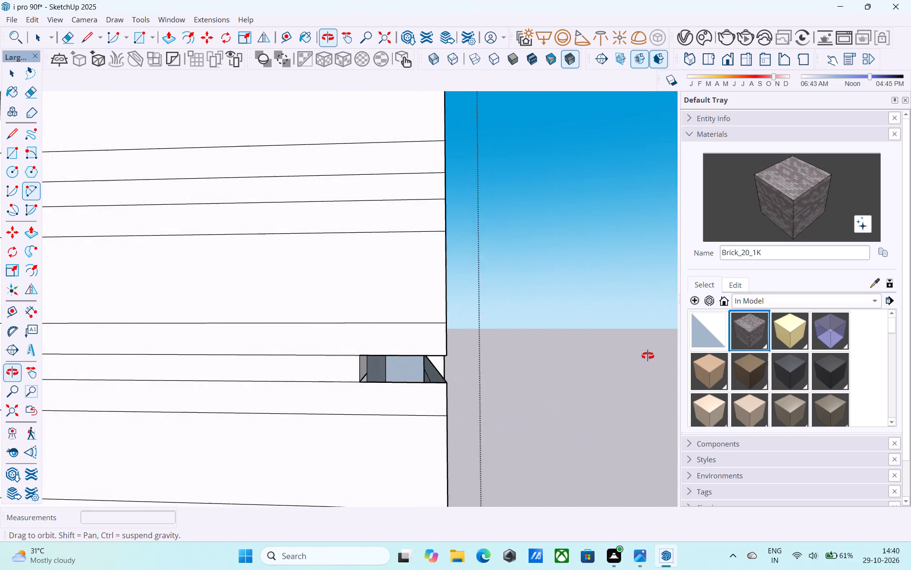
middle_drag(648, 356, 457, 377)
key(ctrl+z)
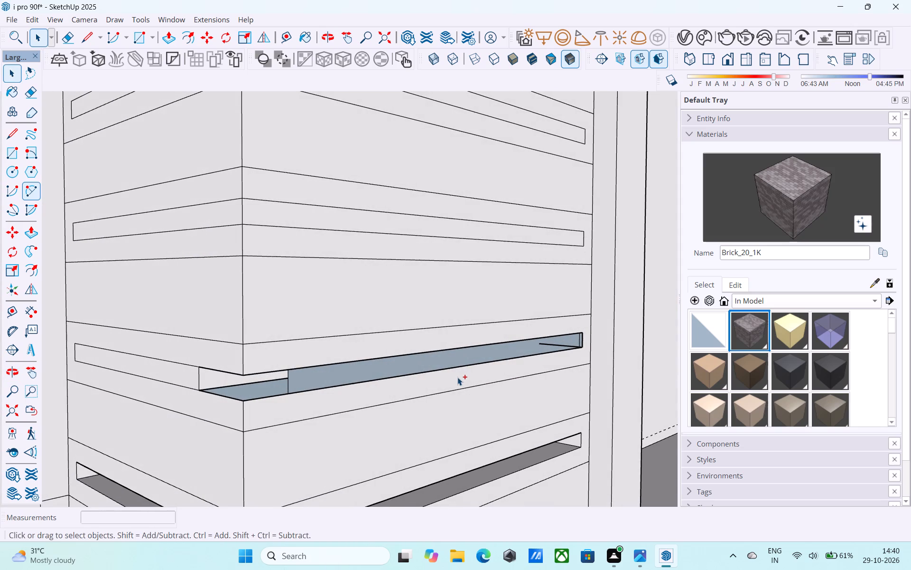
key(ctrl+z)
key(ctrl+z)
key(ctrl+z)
Delete the leftover face at the back of the second-lowest groove, working from outside the corner block.
middle_drag(342, 380, 363, 363)
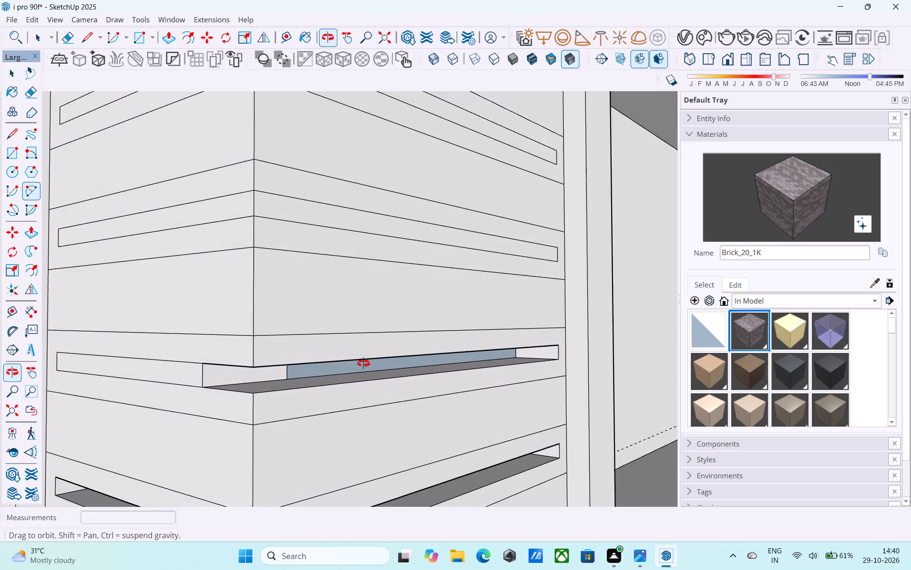
middle_drag(363, 363, 430, 345)
scroll(430, 345, down, 4)
middle_drag(431, 348, 910, 393)
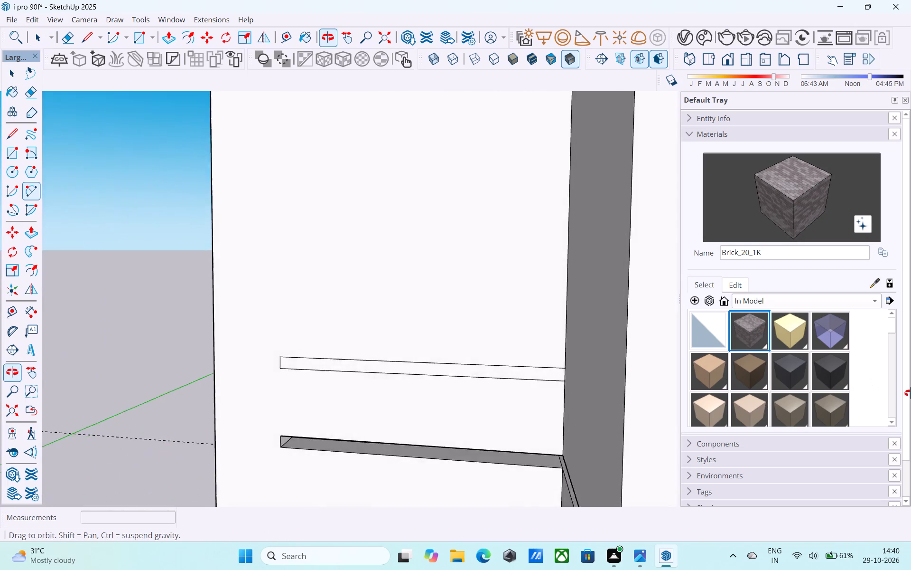
middle_drag(910, 393, 322, 386)
scroll(386, 406, up, 8)
middle_drag(312, 370, 418, 327)
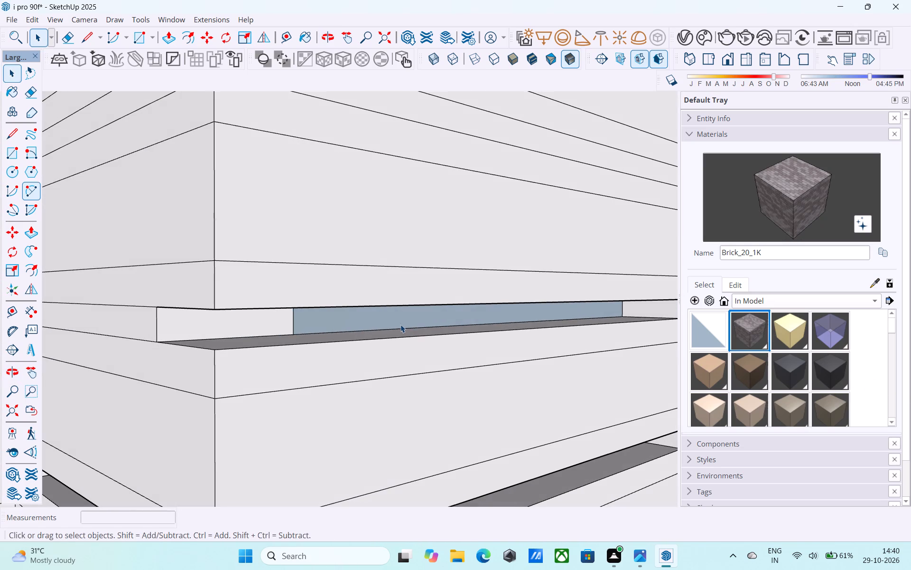
click(400, 324)
key(Delete)
Recess the third-lowest inset band 6" inward with Push/Pull on the corner block's adjoining face.
scroll(400, 322, down, 4)
middle_drag(400, 322, 412, 357)
scroll(410, 357, up, 4)
click(415, 385)
click(379, 389)
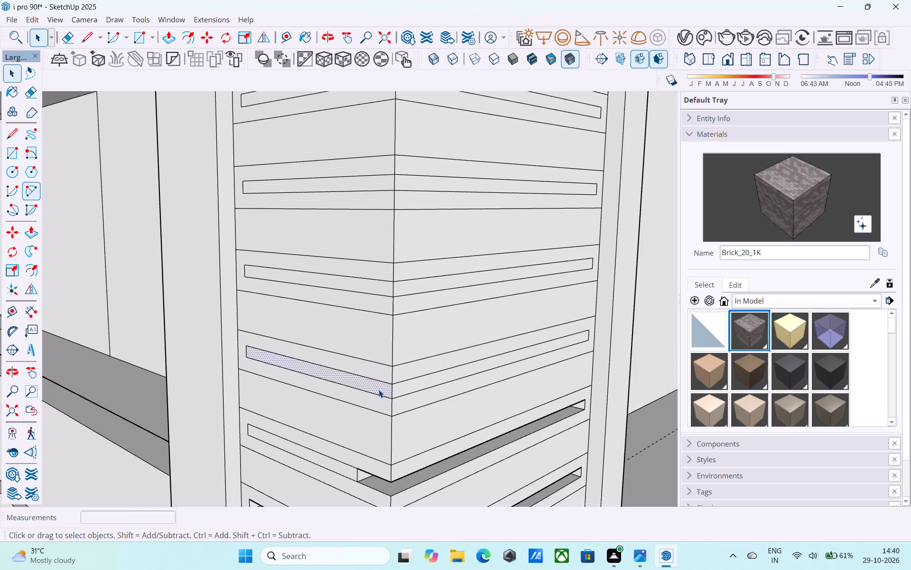
scroll(378, 389, up, 3)
key(p)
click(378, 389)
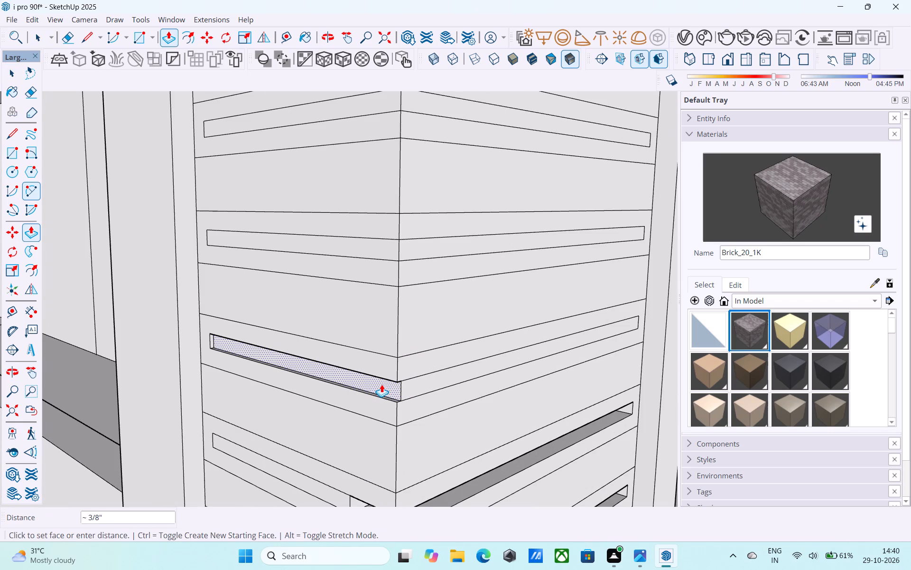
text(6")
key(Return)
middle_drag(381, 384, 420, 323)
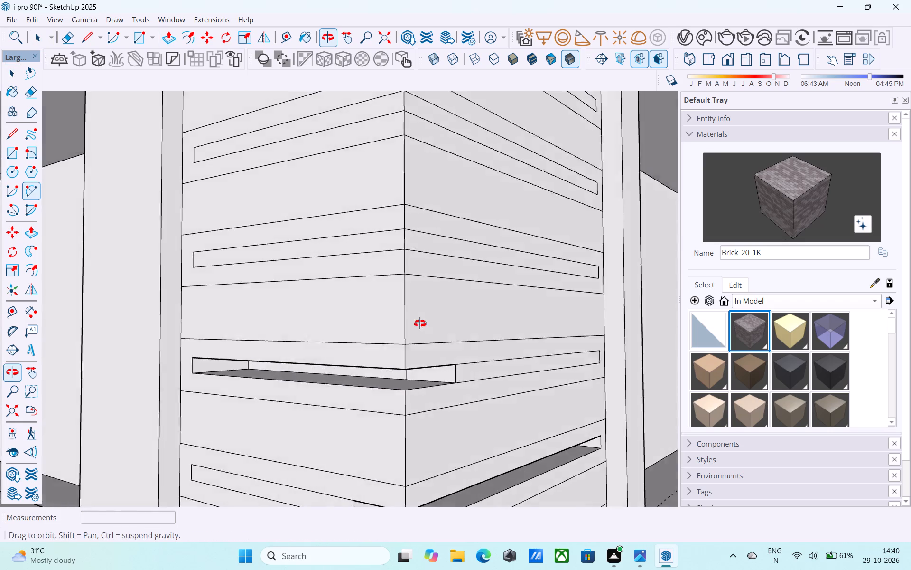
middle_drag(420, 323, 689, 347)
scroll(676, 355, down, 6)
middle_drag(548, 376, 910, 384)
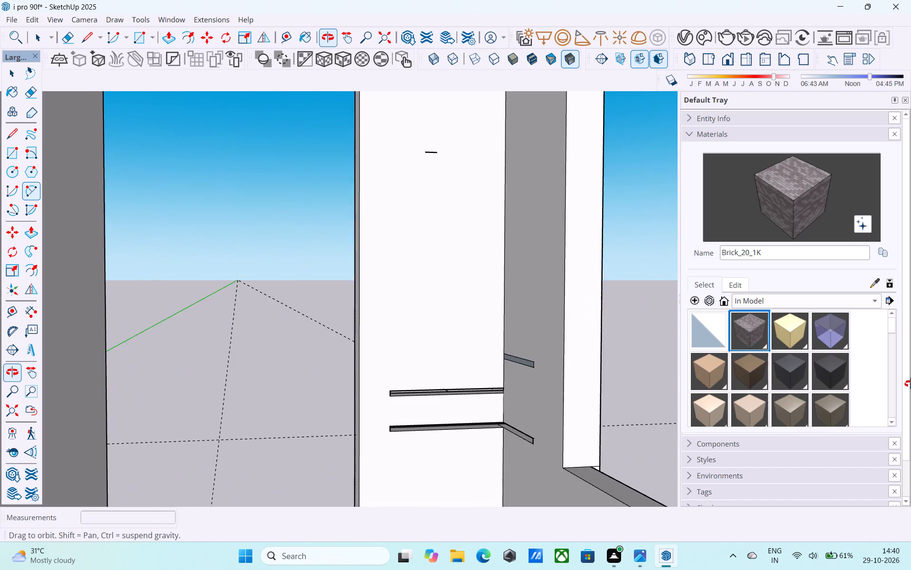
Recess the next three inset bands above the third-lowest groove 6" inward with Push/Pull on the corner block's adjoining face.
middle_drag(910, 384, 446, 378)
shift+middle_drag(541, 353, 369, 388)
scroll(423, 389, up, 5)
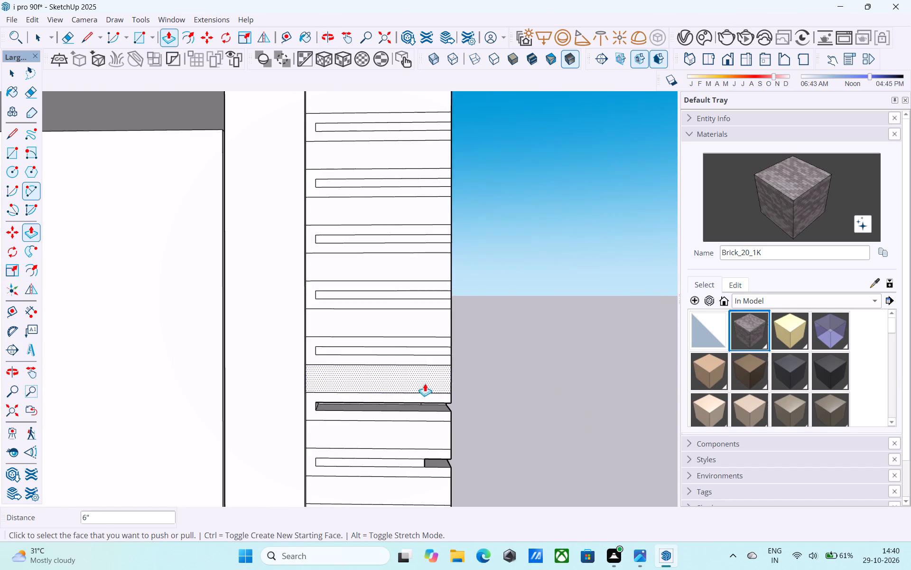
scroll(425, 383, up, 2)
click(416, 330)
key(space)
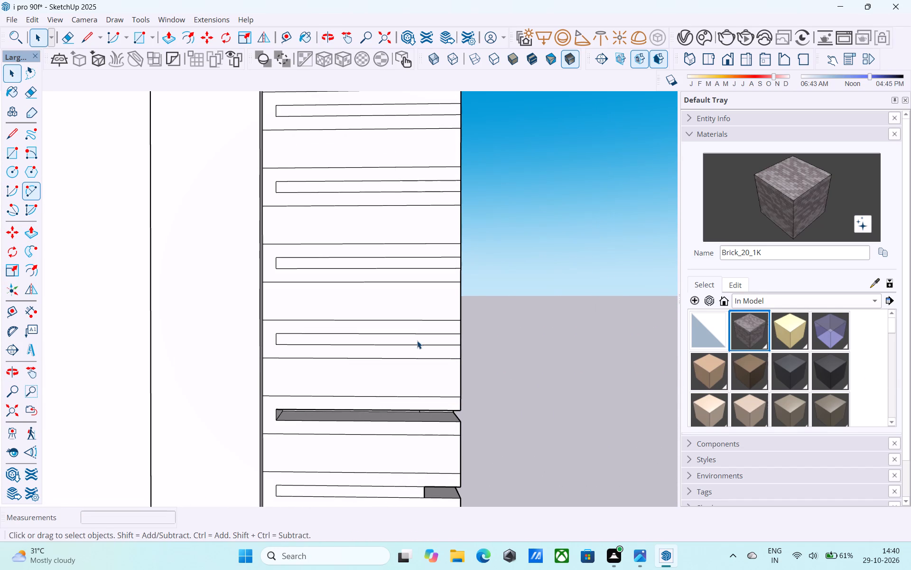
click(417, 341)
scroll(417, 341, up, 4)
key(p)
double_click(417, 341)
scroll(417, 340, down, 2)
shift+middle_drag(417, 340, 426, 439)
double_click(413, 351)
scroll(404, 285, down, 3)
shift+middle_drag(399, 281, 394, 306)
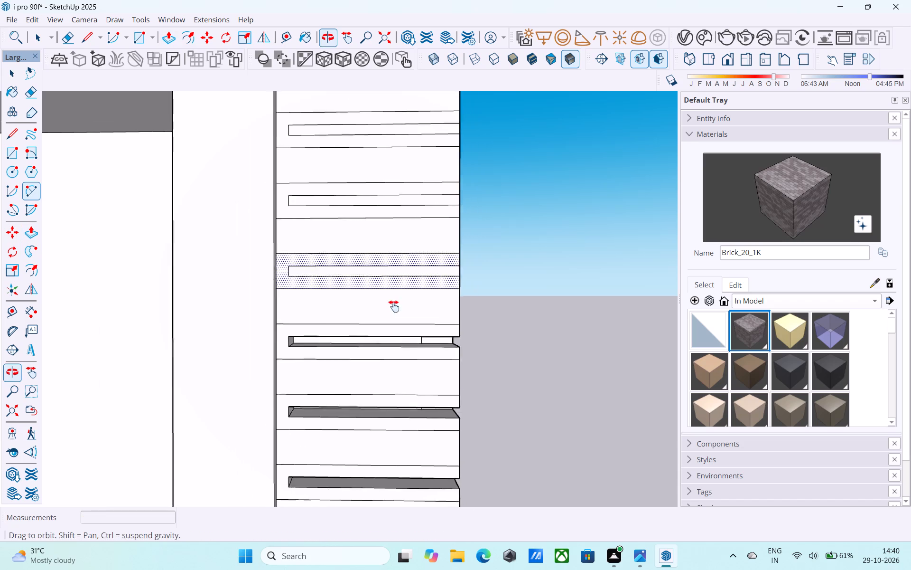
shift+middle_drag(394, 306, 383, 366)
shift+scroll(383, 366, up, 4)
double_click(385, 339)
Push the third-highest inset band on the adjoining face inward in two passes, about 3 1/16" and about 2 15/16".
scroll(395, 290, down, 4)
shift+middle_drag(395, 290, 385, 430)
scroll(383, 418, up, 4)
click(373, 377)
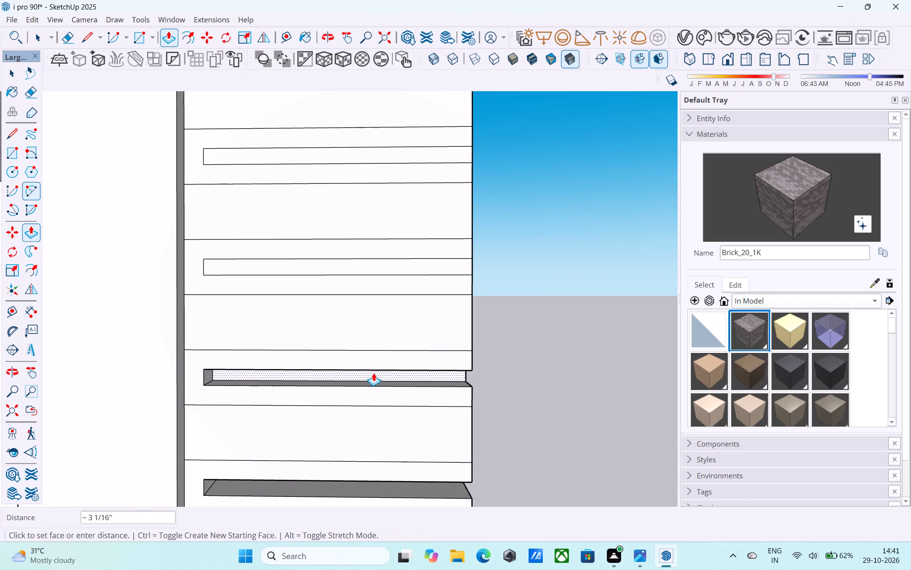
click(373, 373)
middle_drag(373, 373, 543, 371)
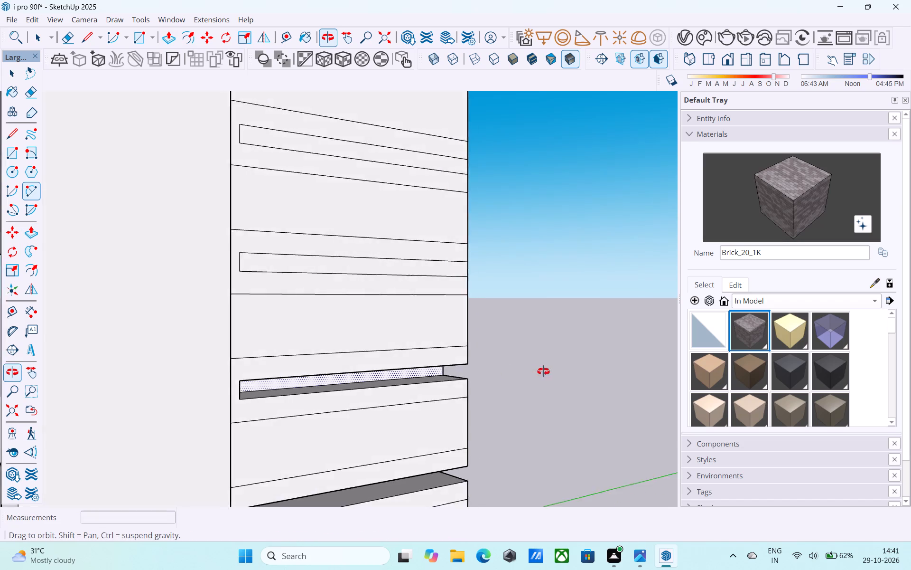
middle_drag(543, 371, 537, 370)
scroll(330, 378, up, 4)
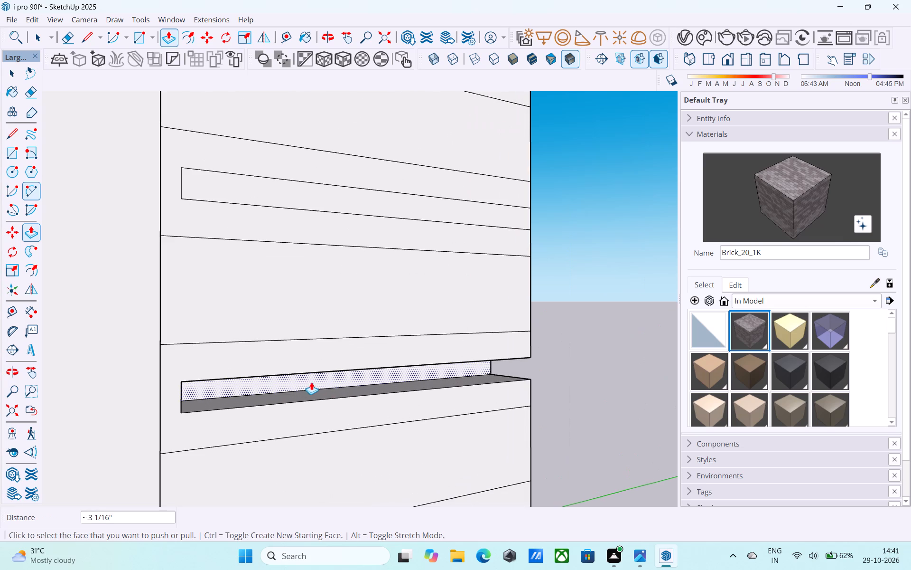
click(301, 379)
scroll(286, 376, up, 8)
middle_drag(271, 380, 233, 342)
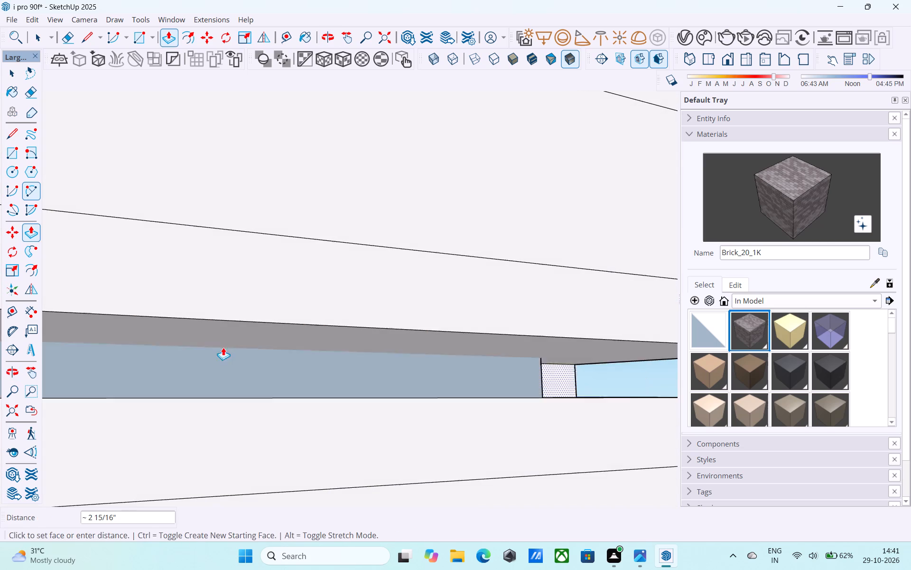
click(208, 363)
Recess the top two inset bands on the same face by repeating the last Push/Pull distance.
scroll(208, 363, down, 9)
middle_drag(258, 343, 275, 423)
scroll(279, 397, down, 14)
middle_drag(277, 378, 198, 318)
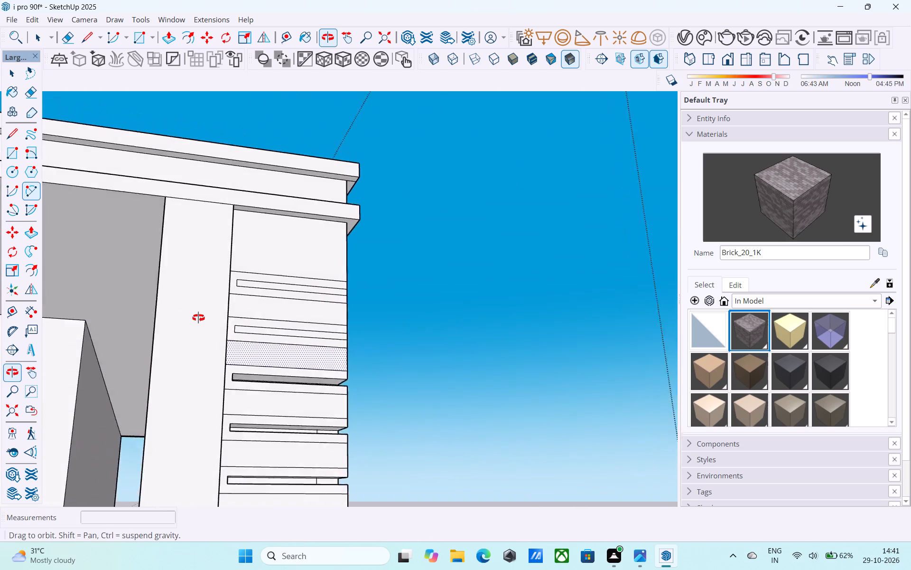
middle_drag(198, 318, 150, 381)
shift+middle_drag(308, 347, 305, 389)
shift+scroll(305, 389, up, 8)
double_click(297, 373)
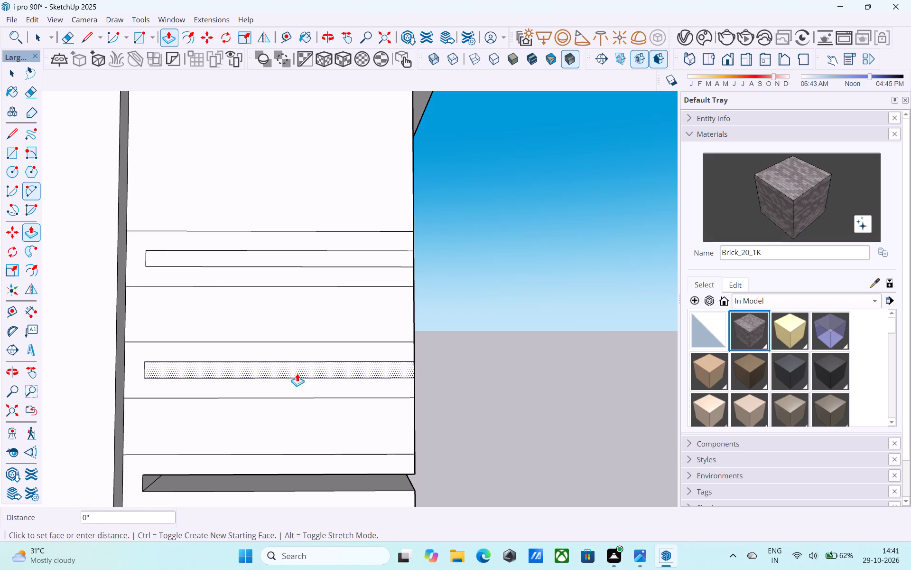
scroll(308, 333, down, 1)
shift+middle_drag(308, 333, 297, 446)
scroll(295, 404, up, 4)
double_click(297, 361)
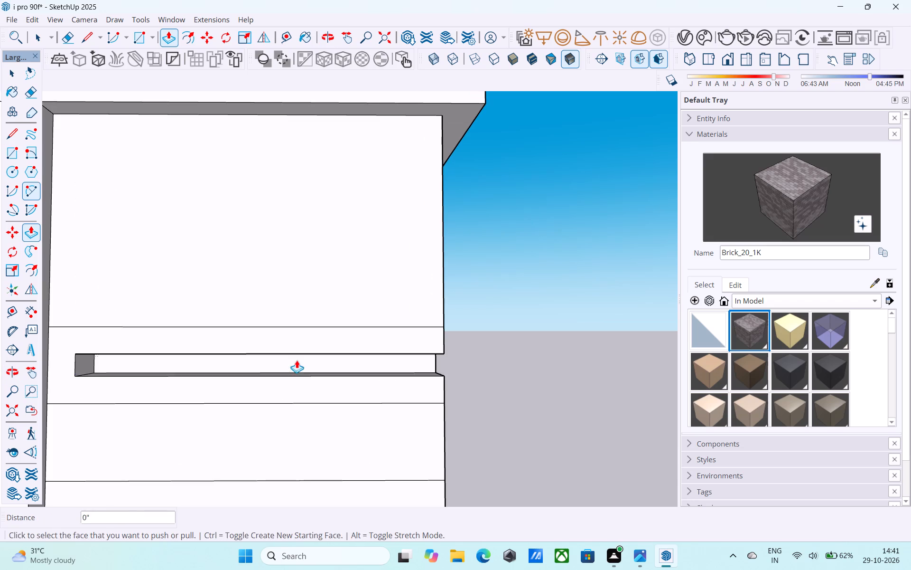
Recess the topmost inset band 4" inward with Push/Pull on the corner block's other outer face.
scroll(297, 360, down, 4)
middle_drag(312, 375, 137, 375)
scroll(154, 367, down, 5)
scroll(312, 380, up, 8)
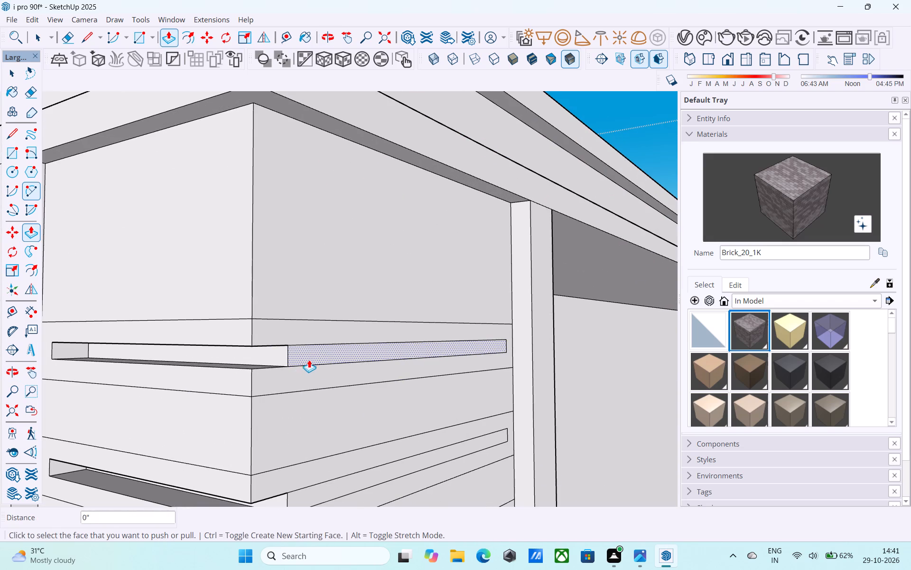
click(310, 356)
key(space)
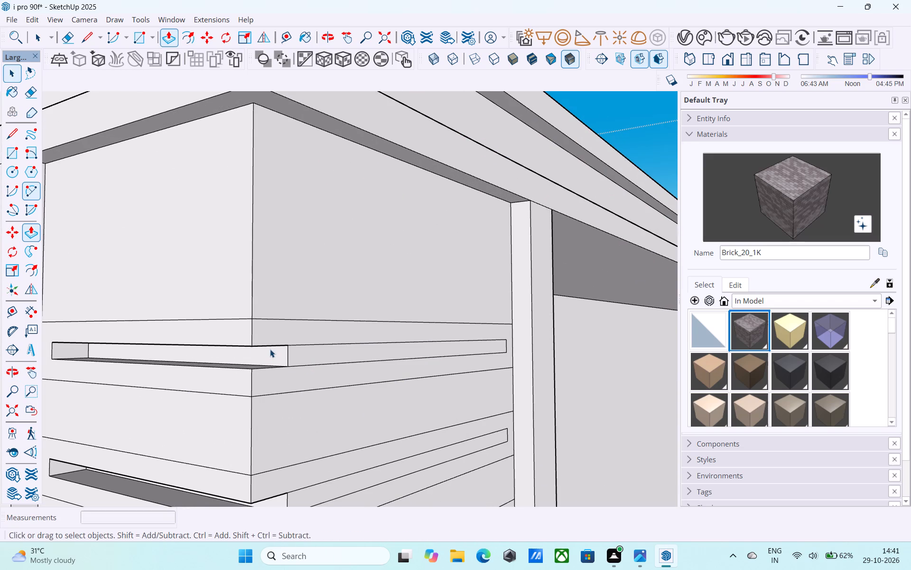
click(311, 356)
scroll(312, 356, up, 3)
key(p)
click(312, 356)
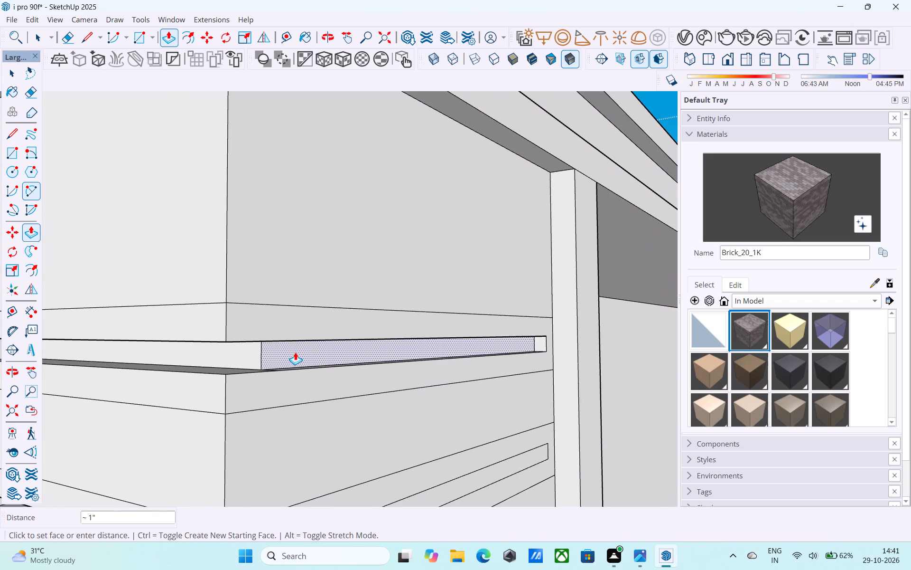
key(4)
key(shift+quotedbl)
key(Return)
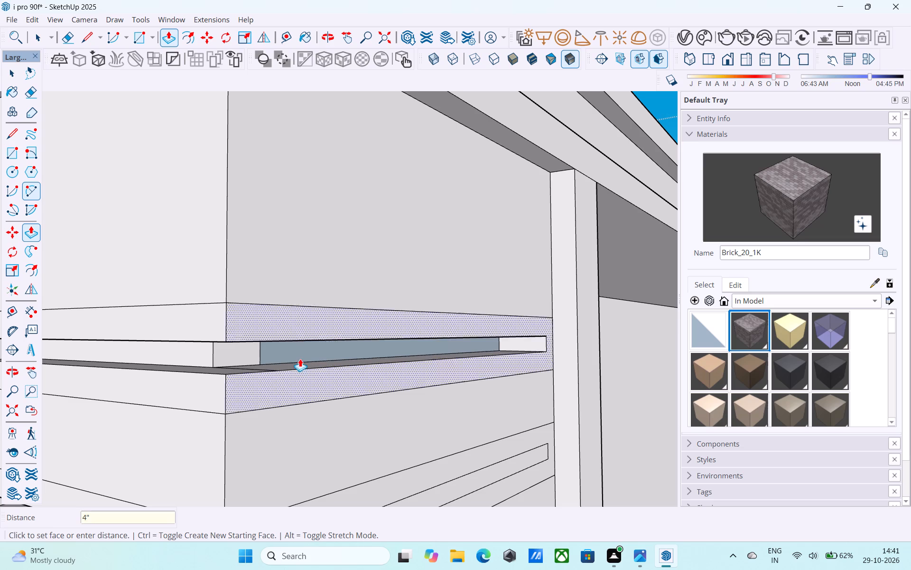
Repeat the 4" recess on the next three inset bands below the topmost groove on that face.
scroll(299, 418, down, 4)
shift+middle_drag(299, 418, 279, 274)
scroll(293, 384, up, 4)
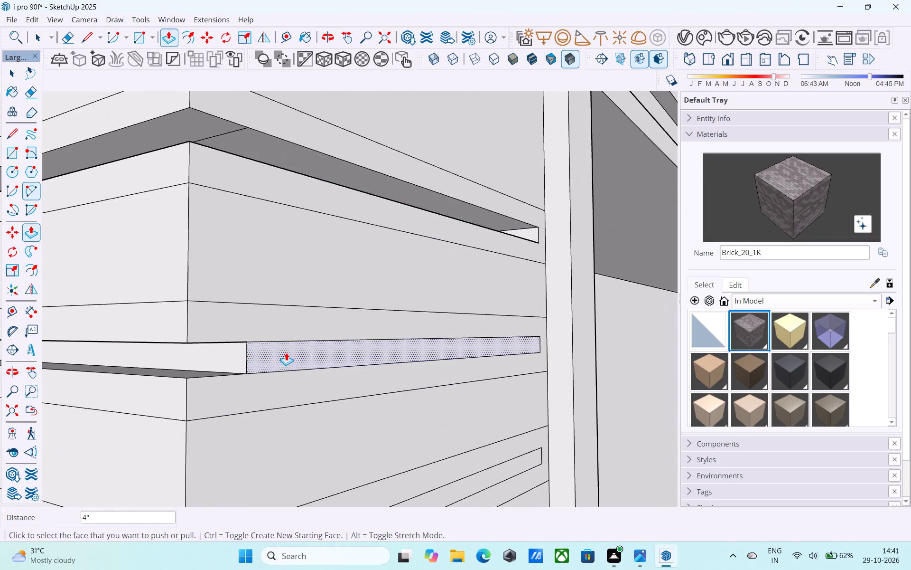
double_click(286, 352)
scroll(286, 351, down, 4)
shift+middle_drag(297, 386, 297, 282)
scroll(305, 385, up, 4)
double_click(303, 374)
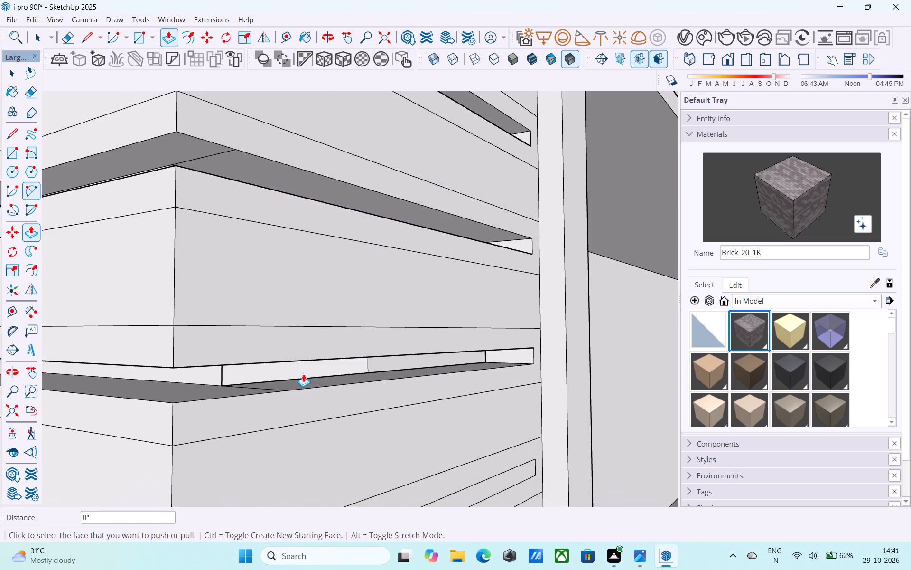
scroll(303, 366, down, 5)
middle_drag(307, 408, 318, 330)
shift+scroll(318, 330, up, 8)
double_click(316, 347)
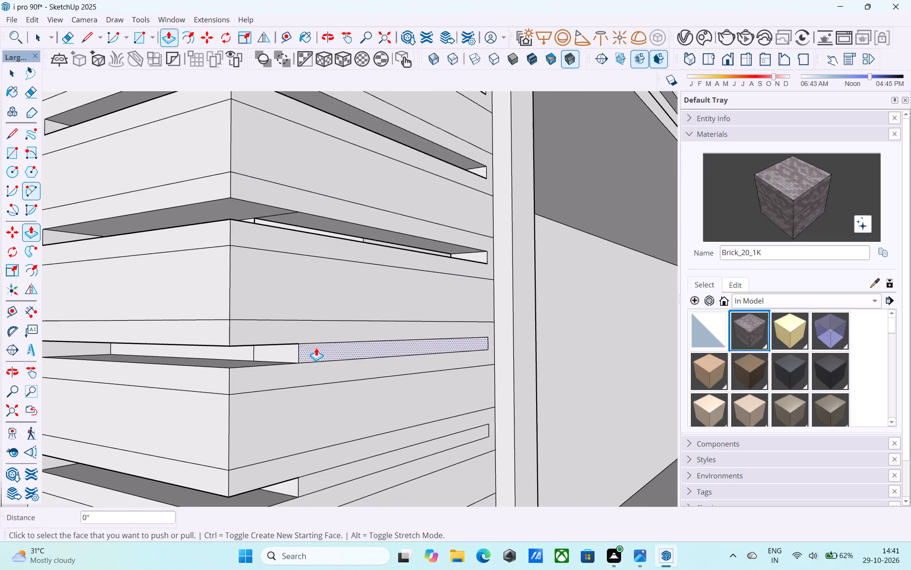
Repeat the 4" recess on the remaining three flat inset bands further down the same face.
scroll(324, 314, down, 5)
shift+middle_drag(327, 408, 320, 315)
scroll(319, 328, up, 5)
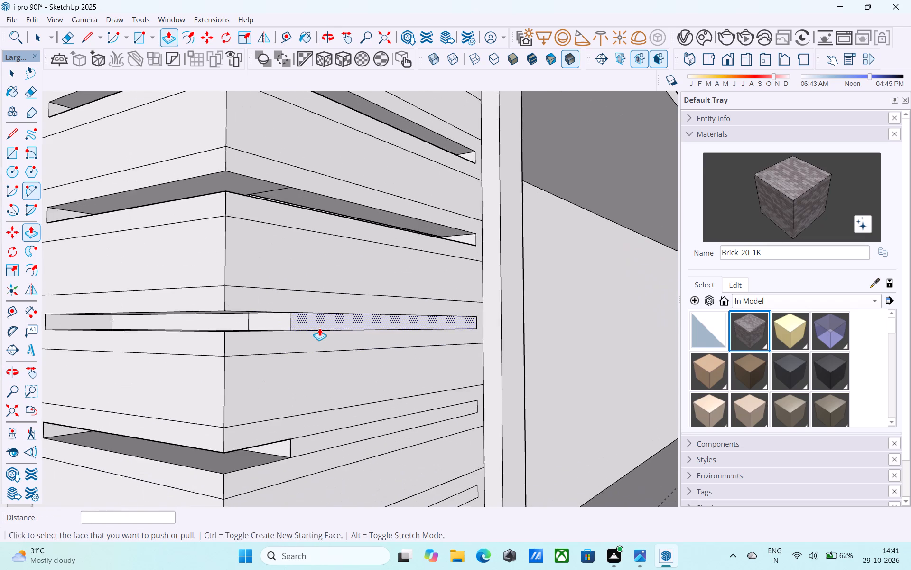
scroll(319, 328, up, 2)
double_click(315, 320)
scroll(314, 315, down, 4)
shift+middle_drag(314, 321, 328, 305)
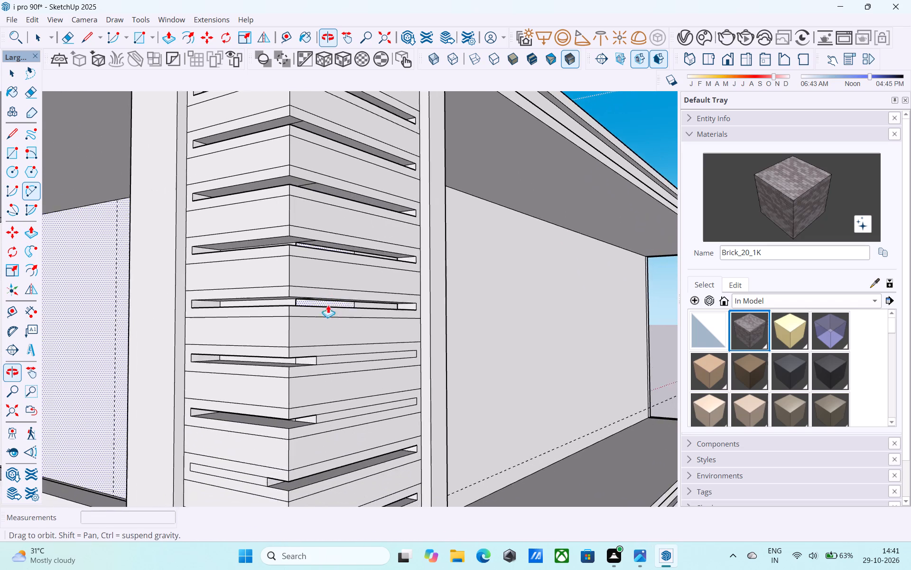
scroll(335, 365, up, 8)
double_click(329, 347)
scroll(329, 347, down, 4)
shift+middle_drag(332, 384, 331, 351)
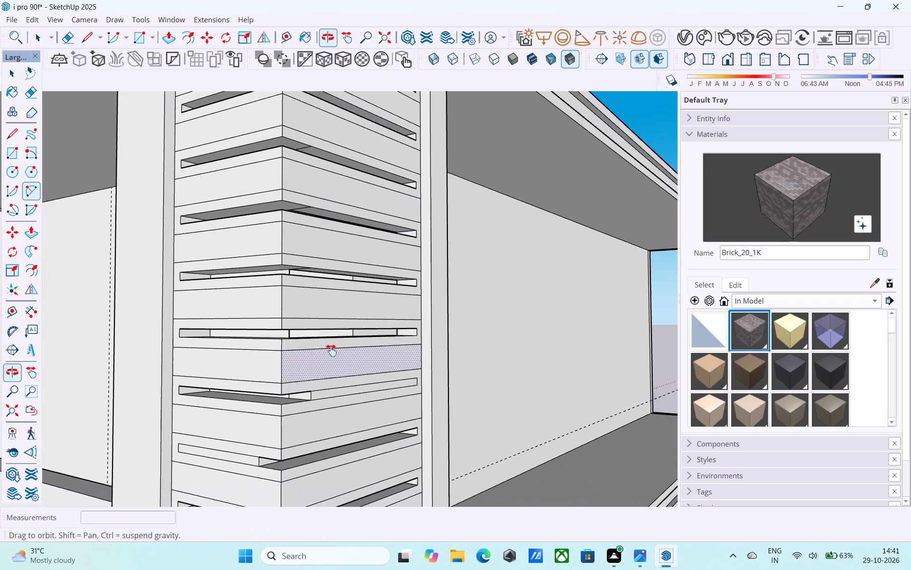
shift+middle_drag(331, 351, 334, 310)
scroll(328, 340, up, 4)
double_click(324, 328)
Recess the second-lowest inset band 6" inward on the adjoining face so it meets the groove around the corner.
middle_drag(324, 328, 389, 341)
scroll(324, 328, up, 1)
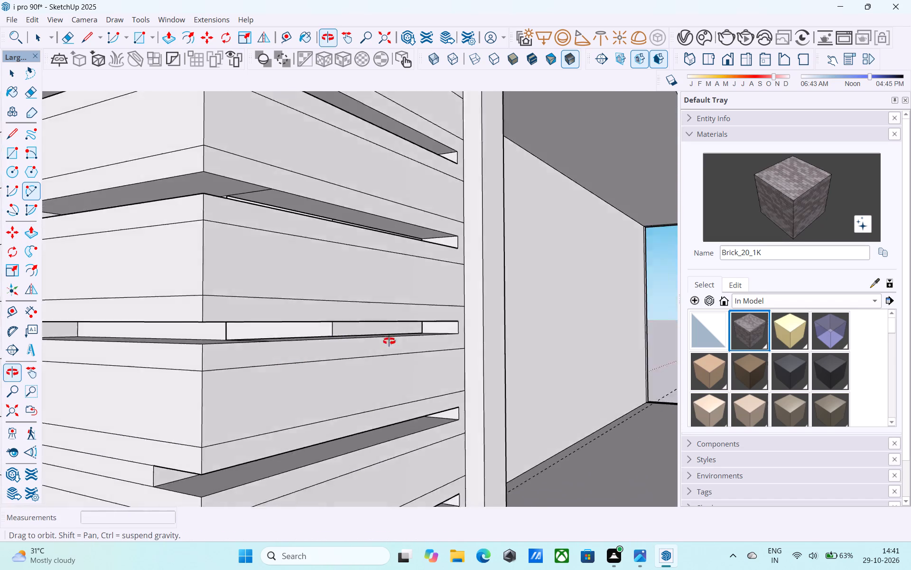
middle_drag(389, 341, 451, 359)
scroll(448, 354, down, 9)
middle_drag(386, 355, 255, 337)
scroll(387, 380, up, 4)
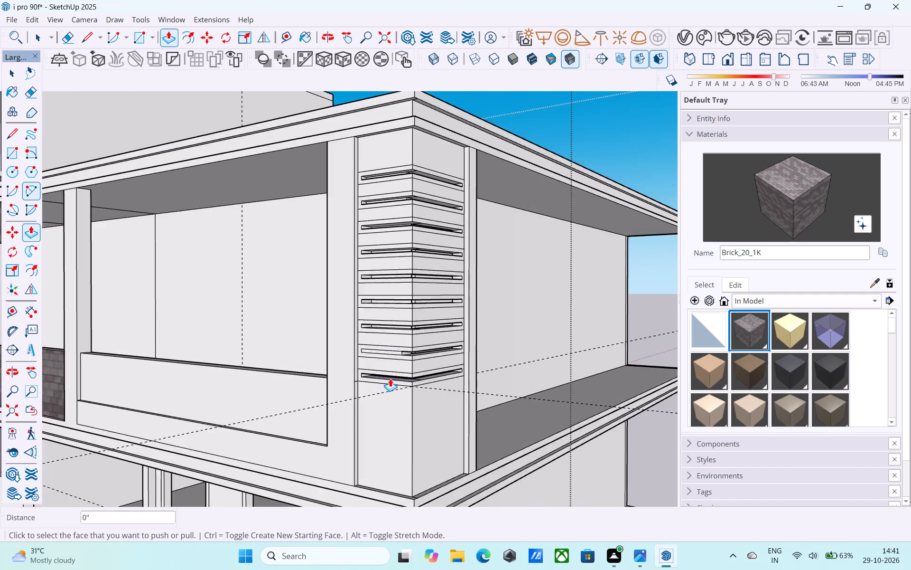
scroll(390, 379, up, 20)
scroll(390, 379, up, 2)
scroll(384, 338, down, 3)
shift+middle_drag(378, 338, 299, 388)
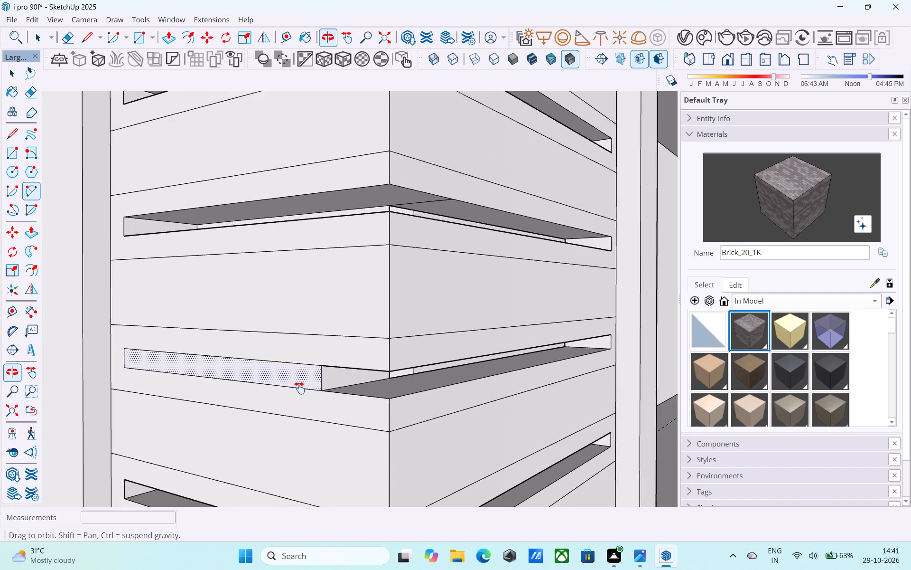
shift+middle_drag(299, 388, 307, 404)
scroll(307, 404, down, 1)
click(295, 411)
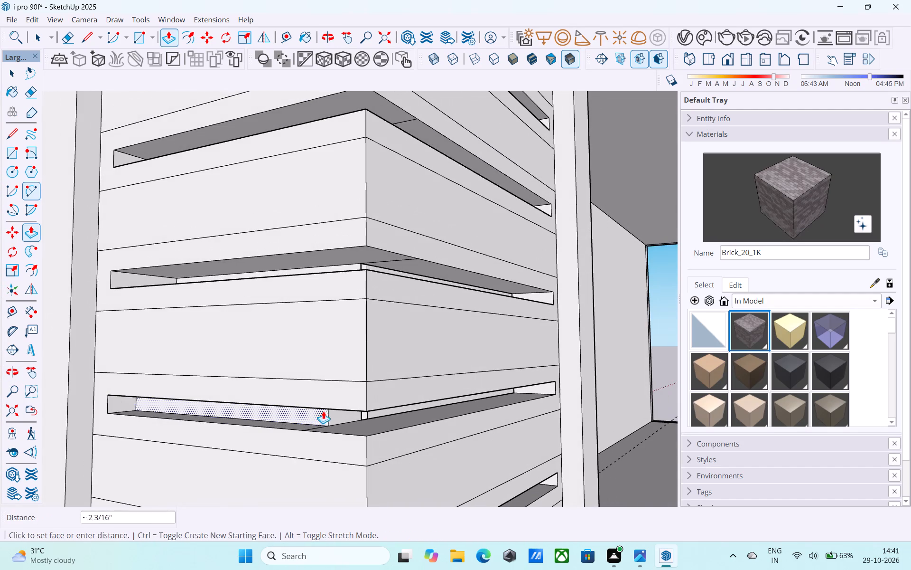
scroll(345, 416, up, 4)
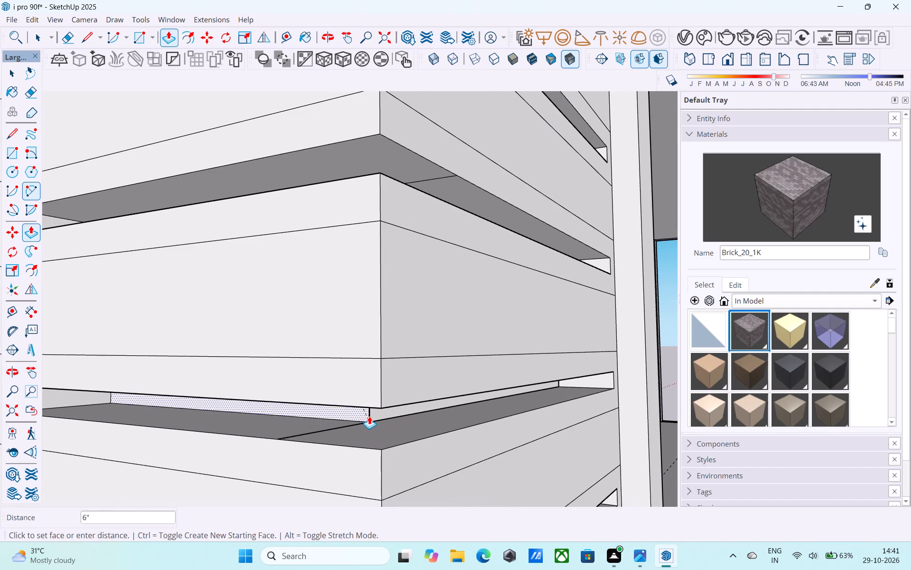
click(369, 416)
Delete the five leftover strip faces closing the backs of the grooves on the narrow inner wall of the corner block.
middle_drag(368, 416, 362, 397)
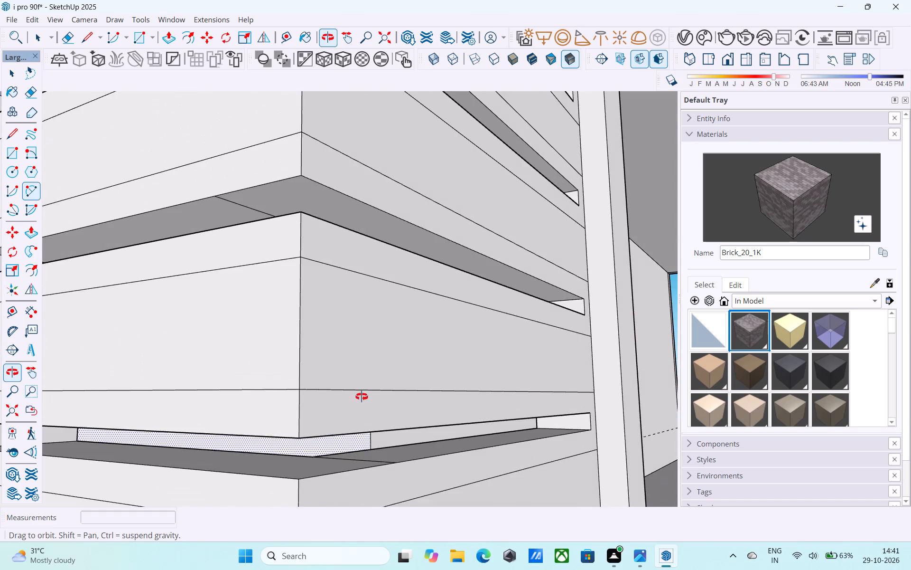
middle_drag(362, 397, 364, 391)
scroll(363, 390, down, 5)
middle_drag(363, 390, 630, 465)
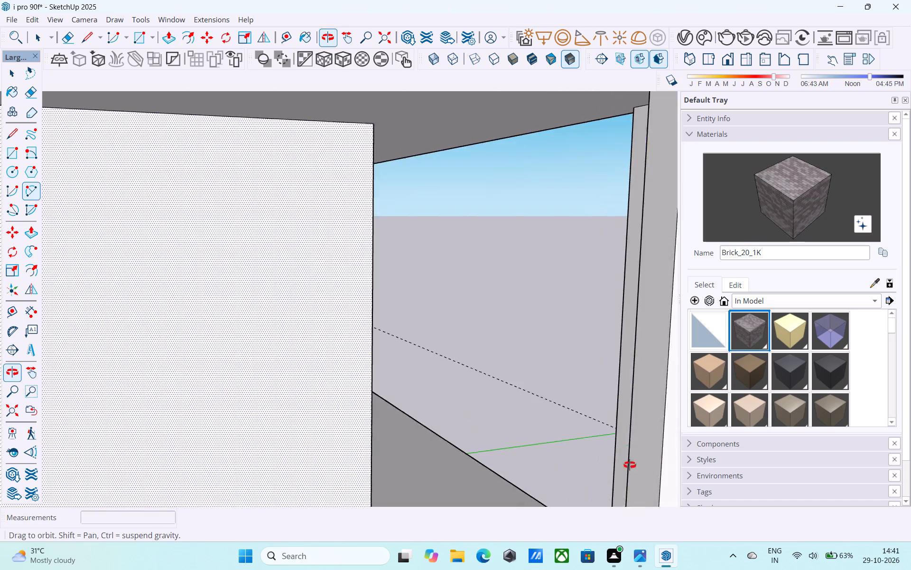
middle_drag(630, 465, 813, 399)
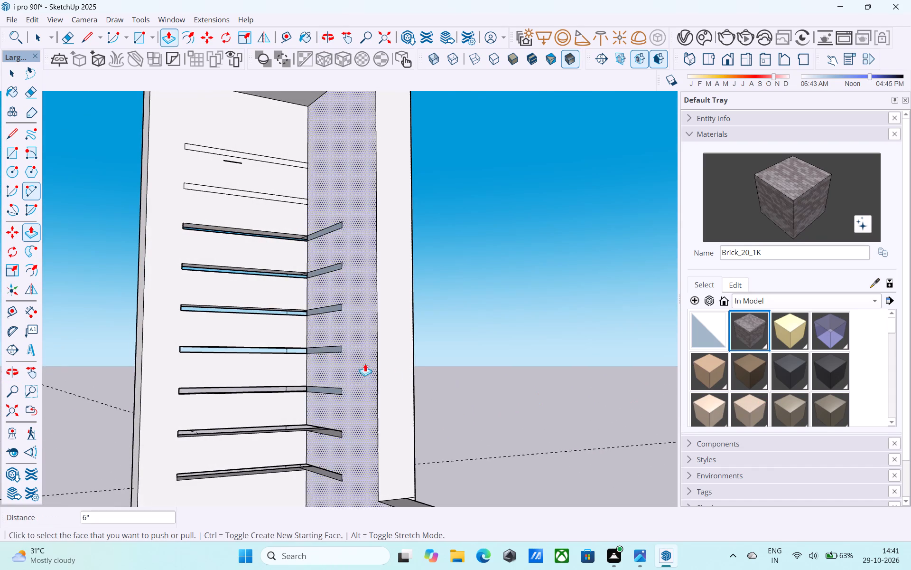
scroll(311, 315, up, 7)
key(space)
click(319, 309)
key(Delete)
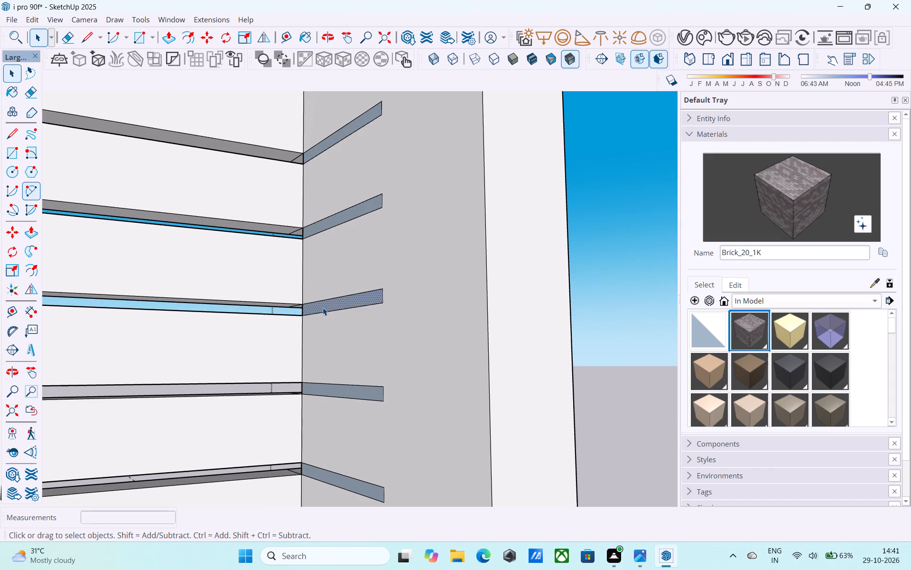
click(334, 222)
key(Delete)
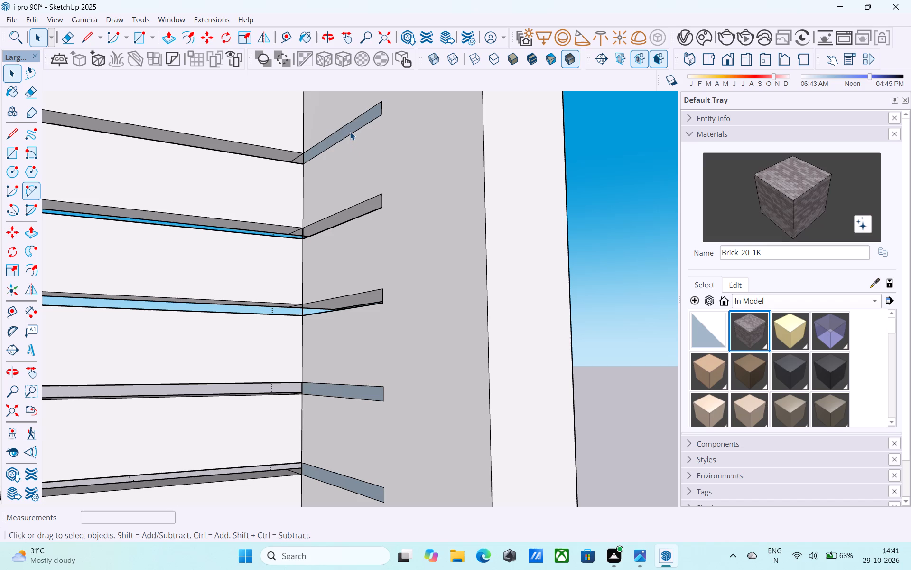
click(350, 132)
key(Delete)
click(362, 393)
key(Delete)
scroll(357, 275, down, 5)
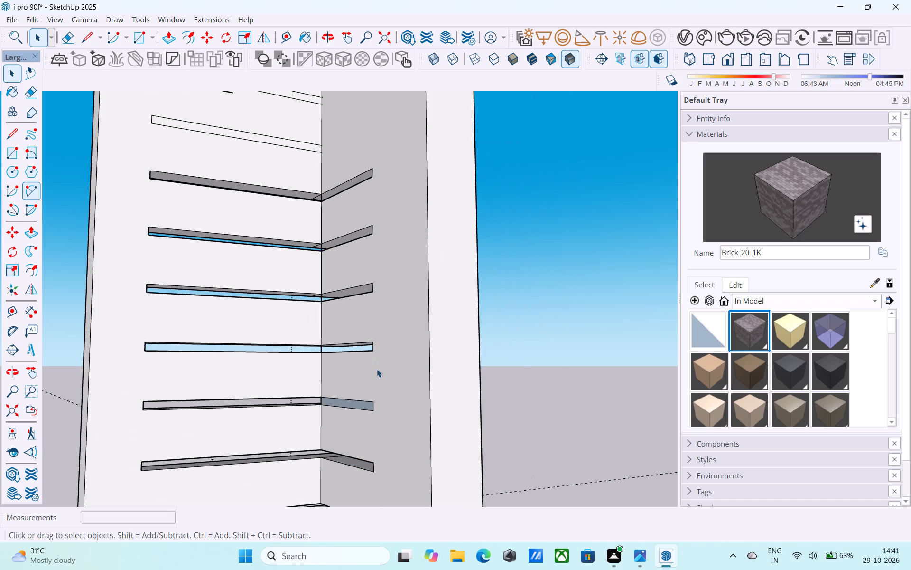
click(350, 402)
scroll(349, 406, up, 4)
click(349, 405)
key(Delete)
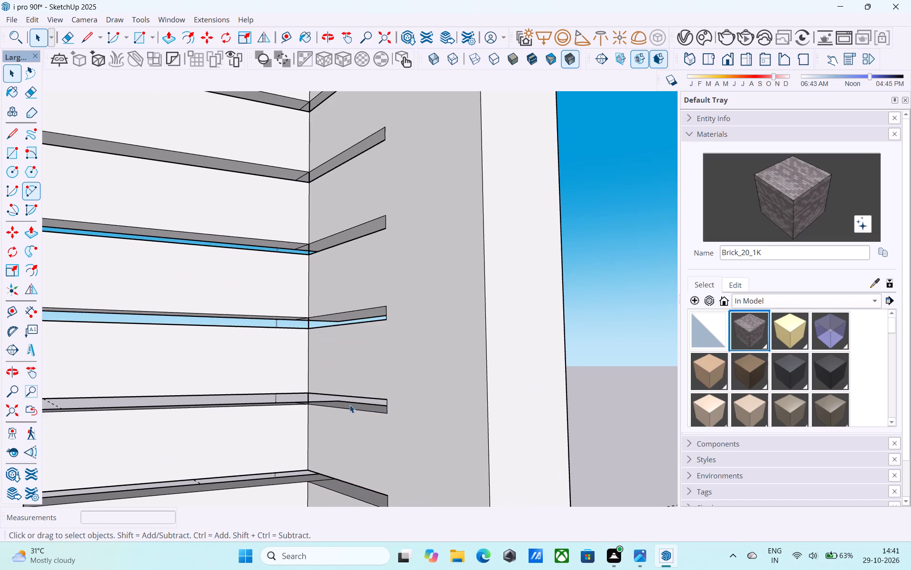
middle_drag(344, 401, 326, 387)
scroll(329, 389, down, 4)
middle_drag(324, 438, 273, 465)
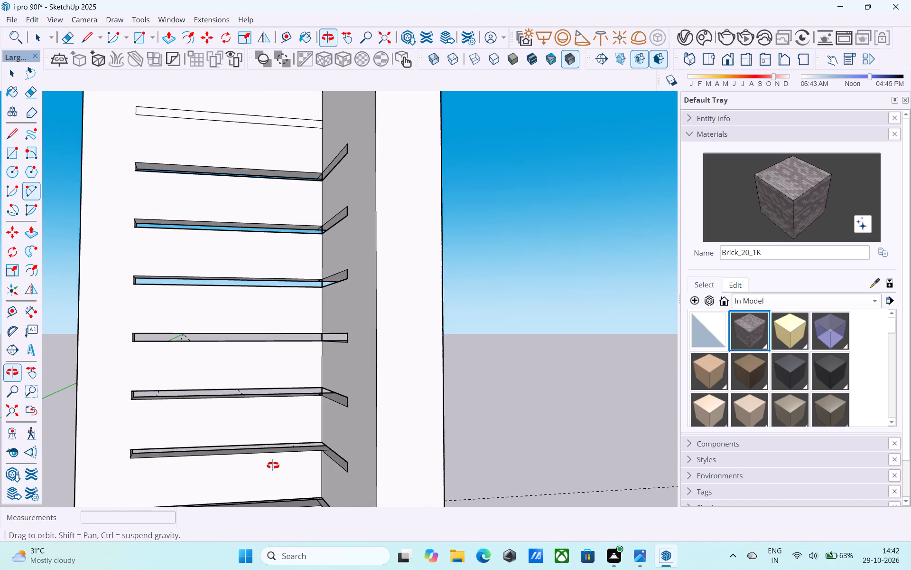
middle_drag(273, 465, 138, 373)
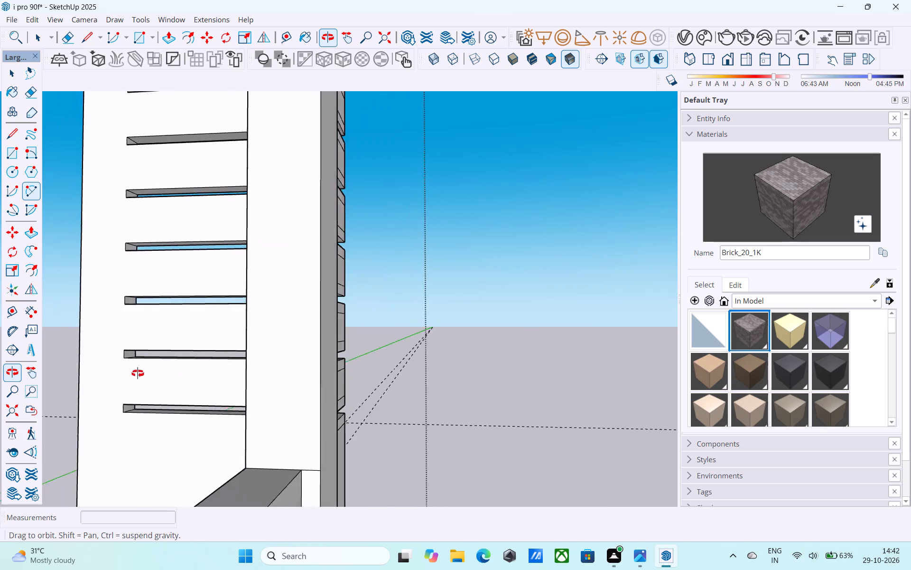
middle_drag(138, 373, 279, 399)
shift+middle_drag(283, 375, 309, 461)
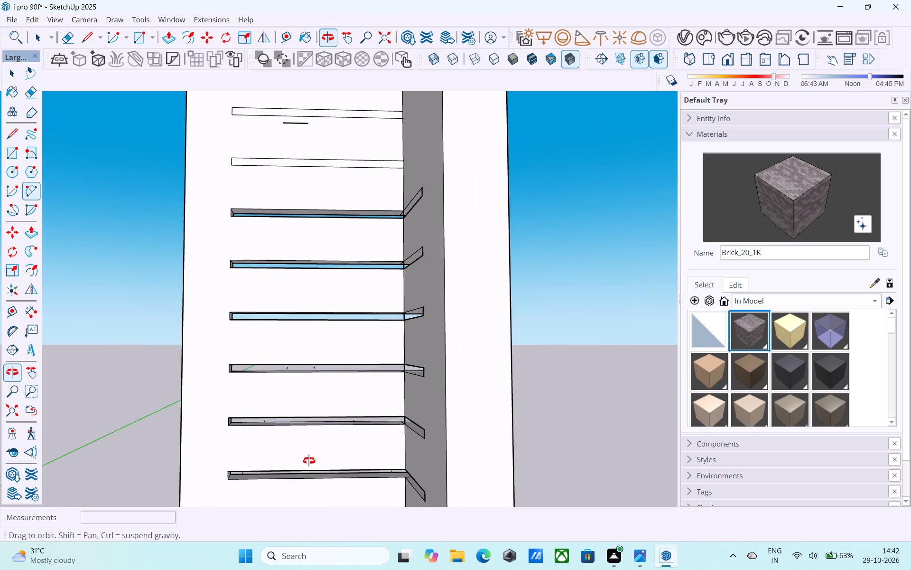
Erase the stray vertical edge standing at the open corner of one of the corner block's see-through grooves.
shift+middle_drag(309, 461, 1, 454)
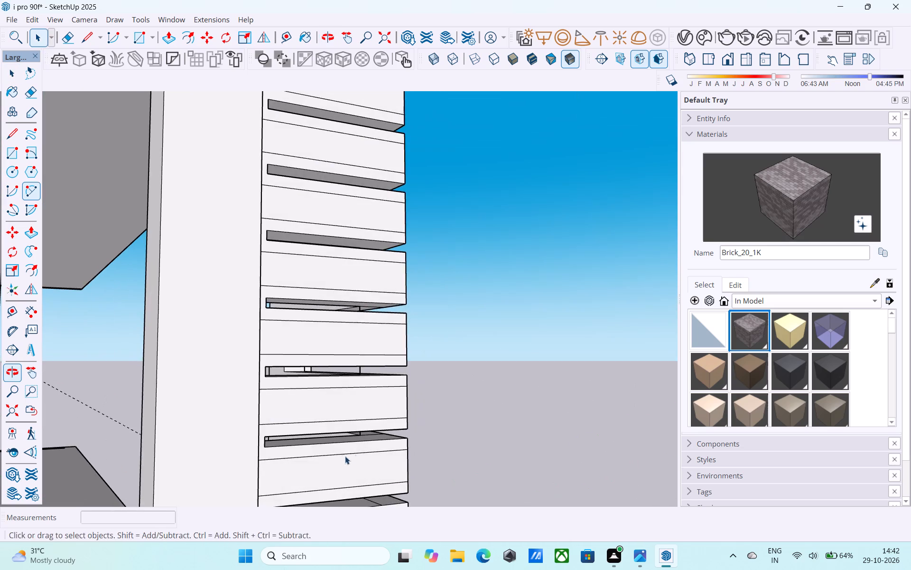
middle_drag(355, 455, 405, 419)
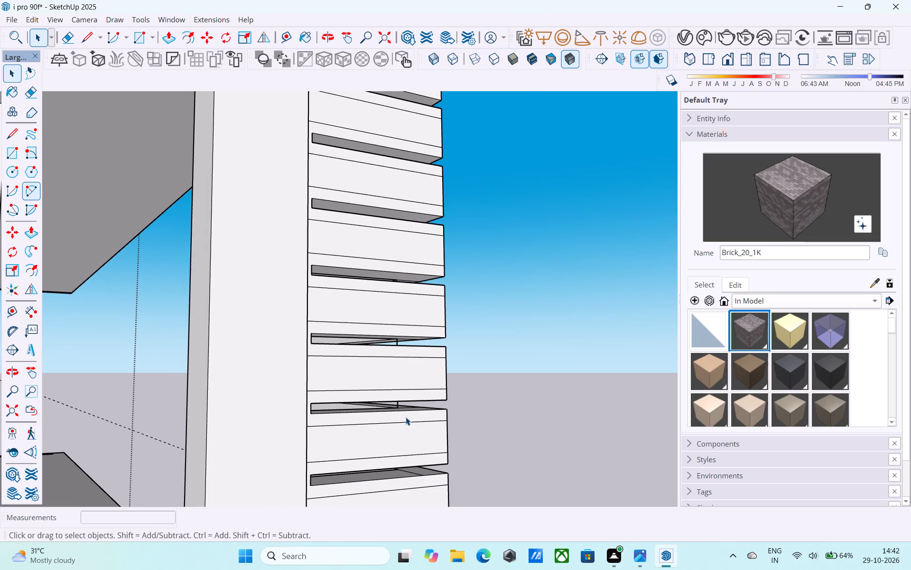
scroll(406, 417, up, 1)
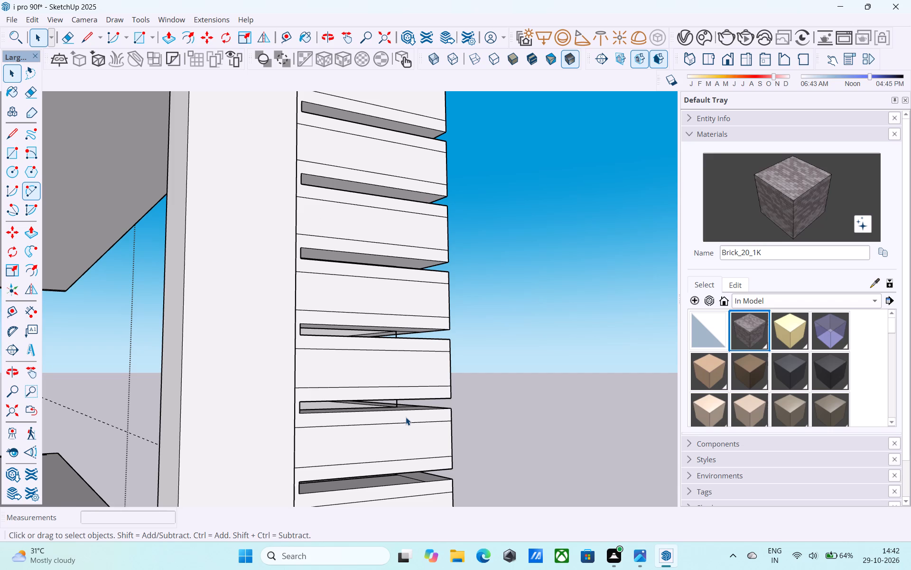
middle_drag(406, 417, 353, 413)
scroll(387, 398, up, 9)
middle_drag(412, 402, 416, 399)
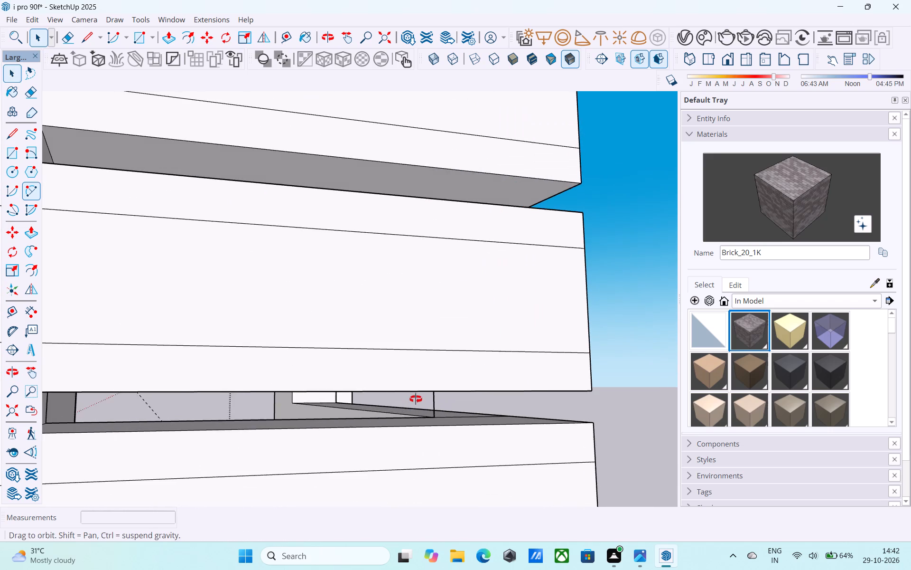
middle_drag(416, 399, 419, 396)
key(e)
scroll(428, 398, up, 6)
scroll(414, 412, down, 13)
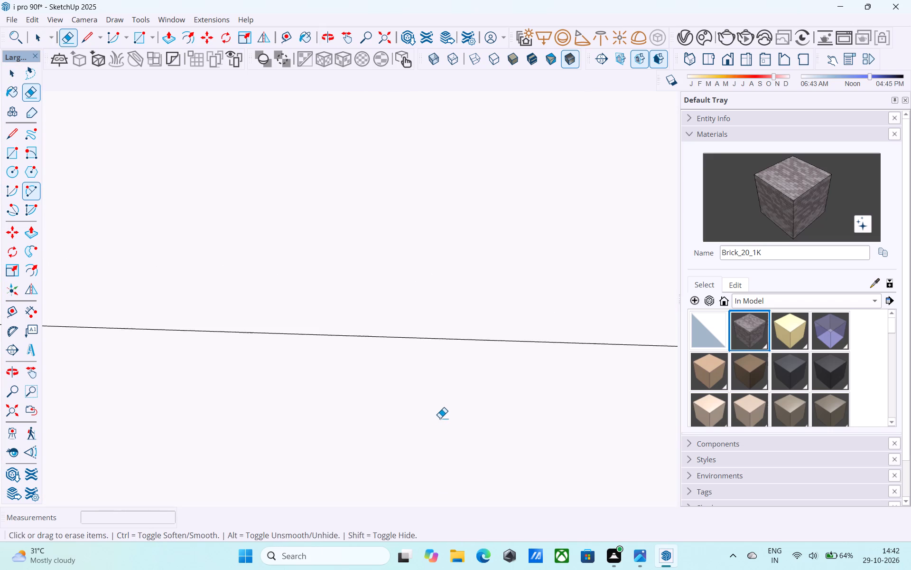
scroll(440, 418, down, 19)
scroll(420, 398, up, 1)
scroll(420, 398, down, 20)
scroll(420, 398, down, 2)
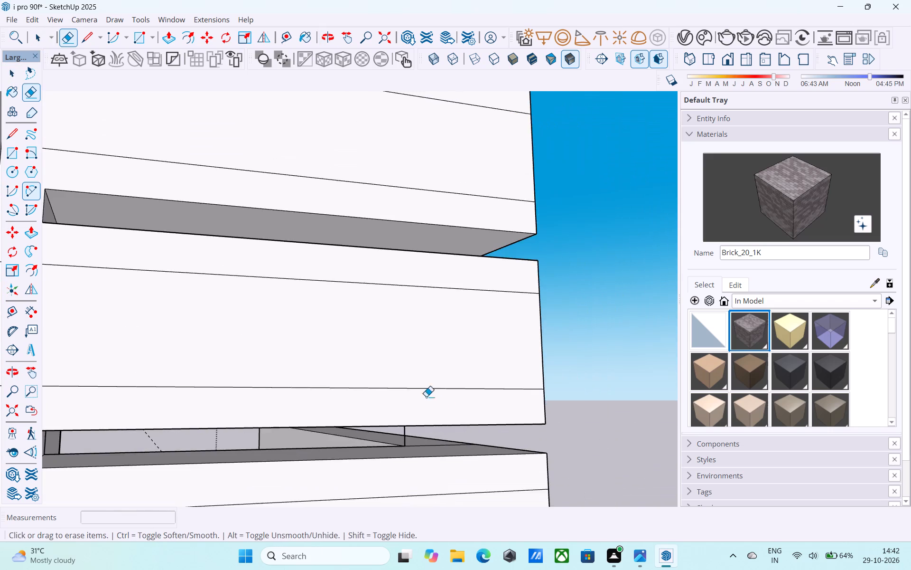
scroll(426, 397, down, 3)
shift+middle_drag(408, 430, 426, 410)
scroll(426, 410, up, 8)
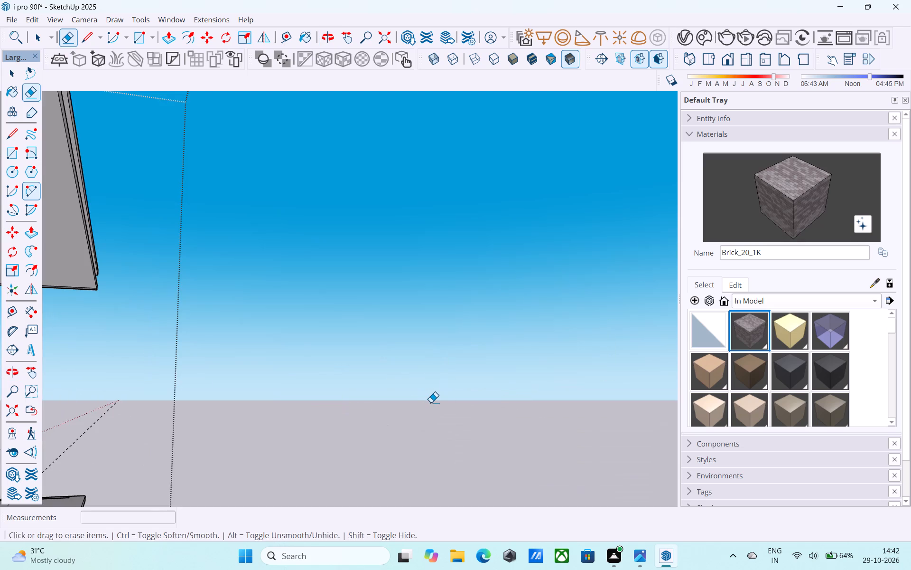
scroll(431, 402, down, 3)
drag(433, 385, 446, 380)
scroll(447, 380, down, 11)
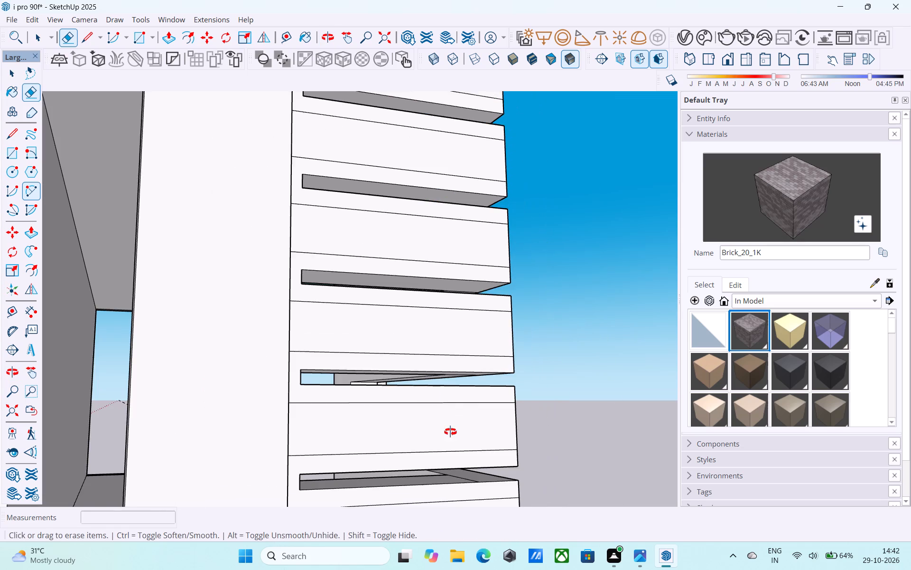
Erase the leftover vertical edges at the open corner of the neighbouring see-through grooves on the corner block.
middle_drag(450, 432, 448, 295)
shift+middle_drag(409, 448, 433, 415)
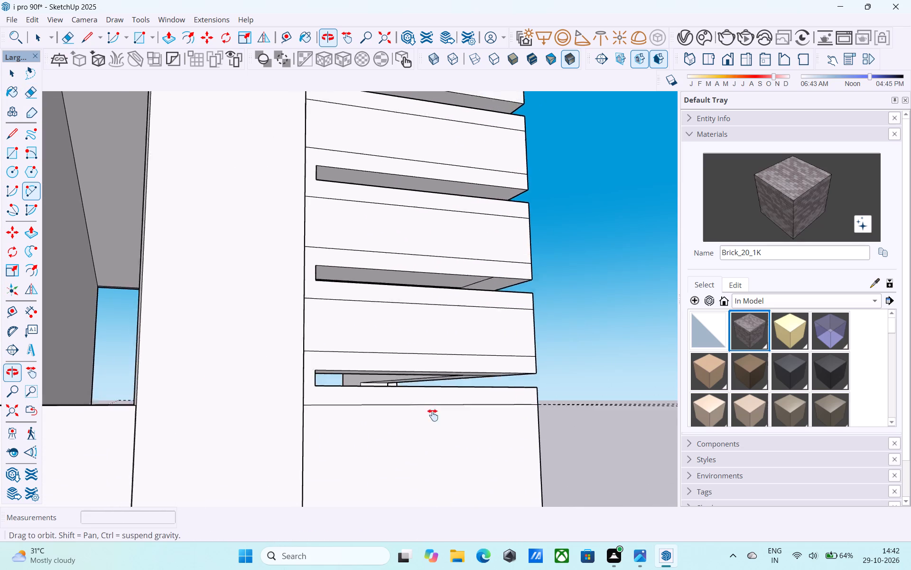
shift+middle_drag(433, 415, 450, 563)
middle_drag(474, 403, 483, 466)
middle_drag(489, 399, 481, 449)
scroll(465, 342, up, 3)
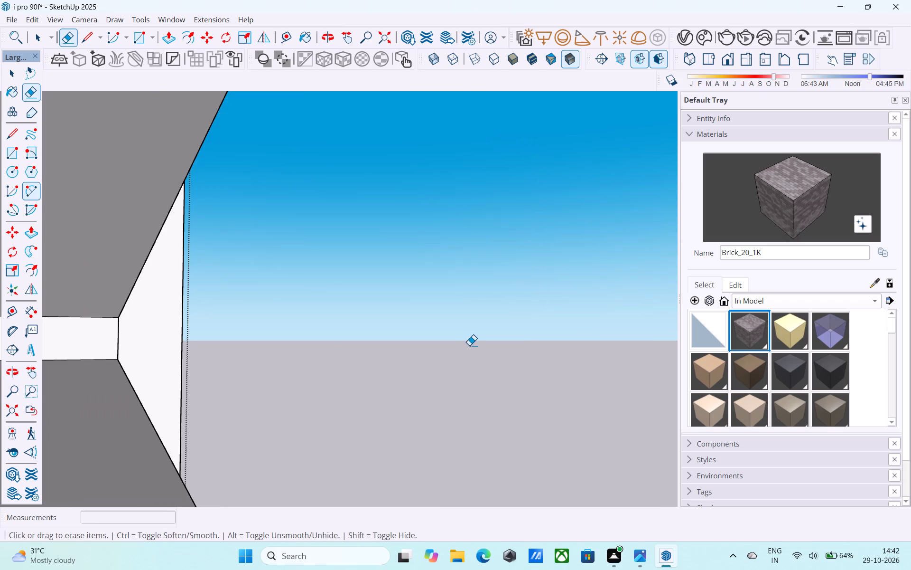
scroll(469, 345, down, 1)
drag(507, 345, 529, 346)
scroll(530, 350, down, 5)
shift+middle_drag(530, 352, 504, 405)
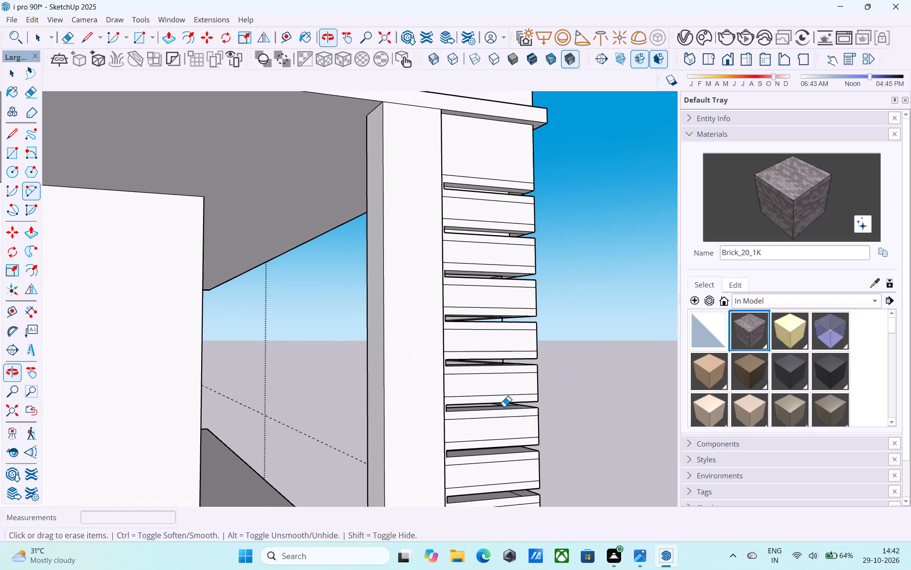
scroll(504, 372, up, 13)
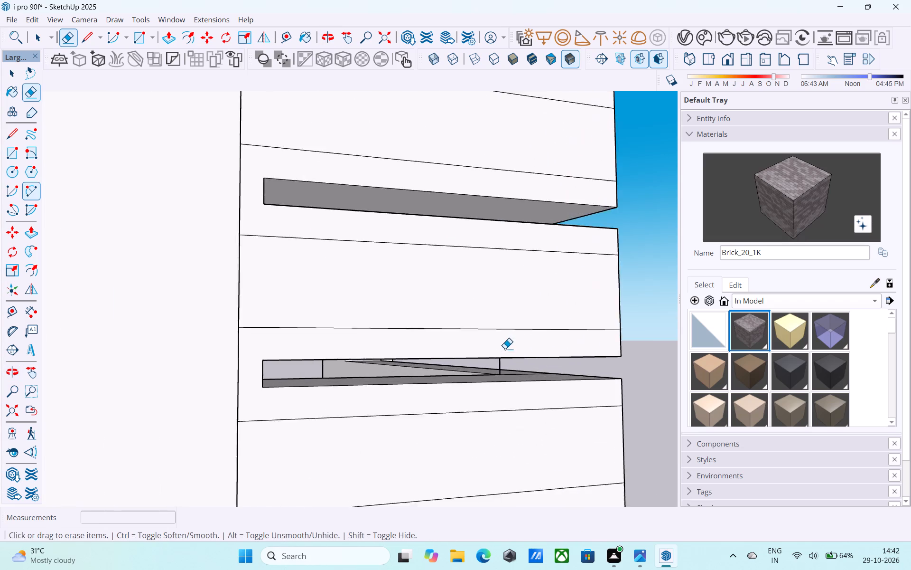
scroll(505, 349, up, 7)
click(495, 372)
click(498, 374)
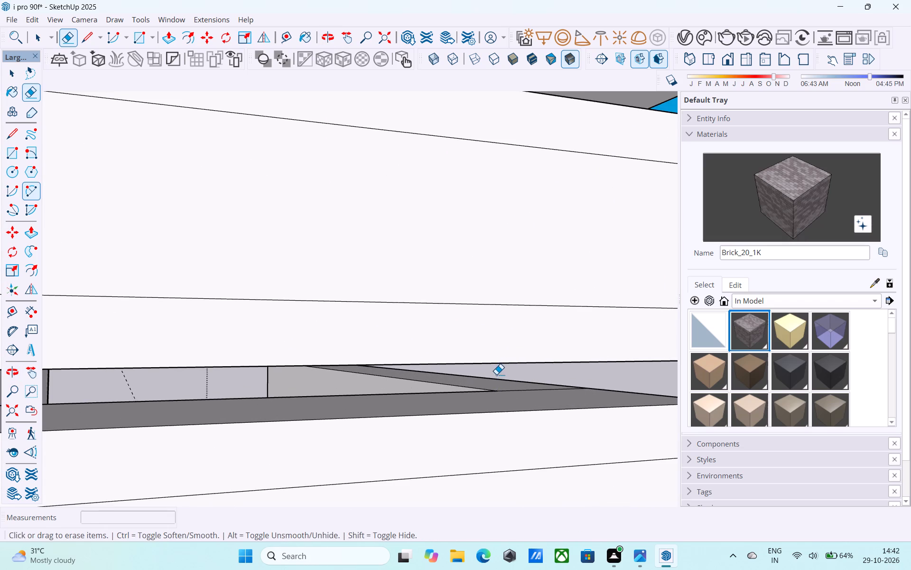
Erase the remaining vertical edges at the open corner of the next two grooves further up the block.
scroll(499, 376, down, 3)
middle_drag(499, 376, 501, 433)
scroll(505, 379, up, 6)
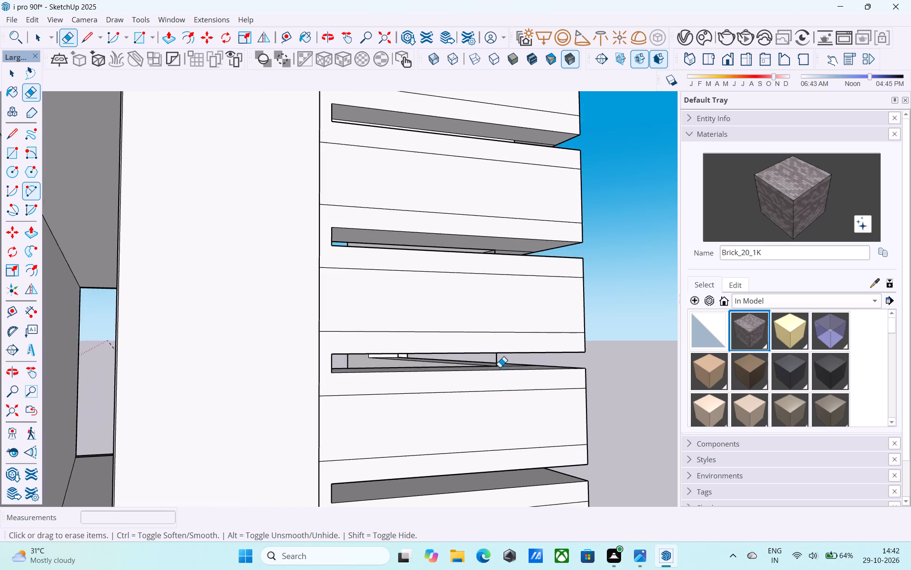
scroll(500, 367, up, 1)
click(495, 360)
shift+middle_drag(497, 377, 518, 508)
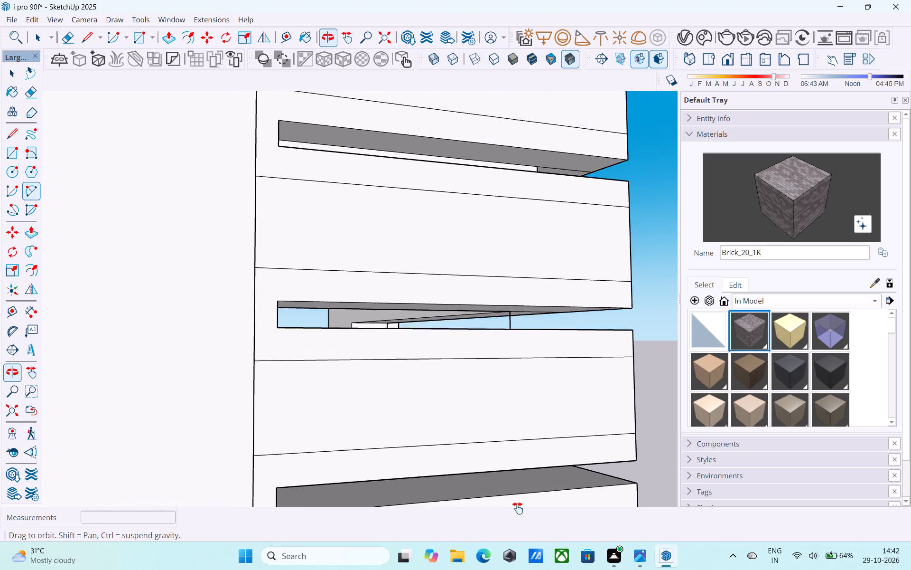
shift+middle_drag(518, 508, 517, 512)
click(510, 336)
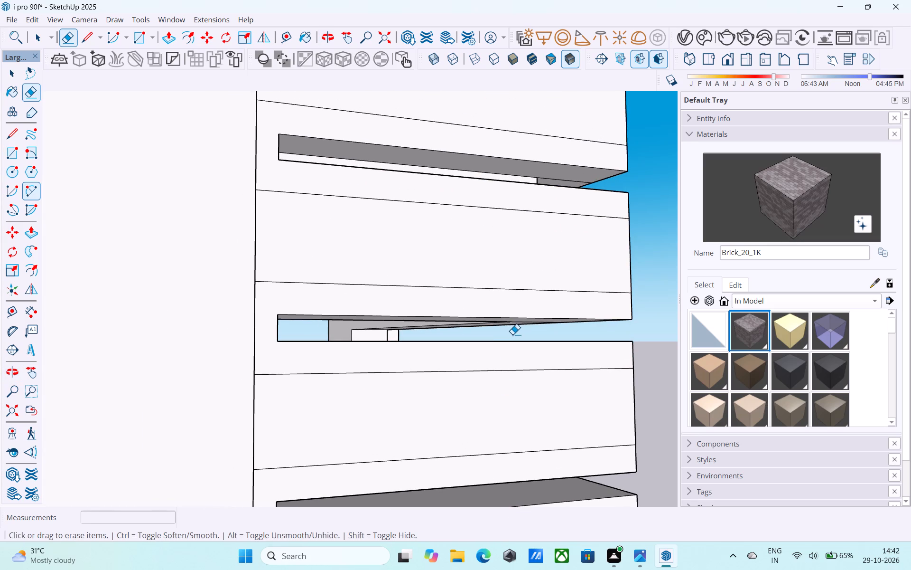
Push the back strip face of the topmost groove inward to line up with the adjoining groove's back face.
scroll(506, 335, down, 2)
shift+middle_drag(506, 335, 504, 353)
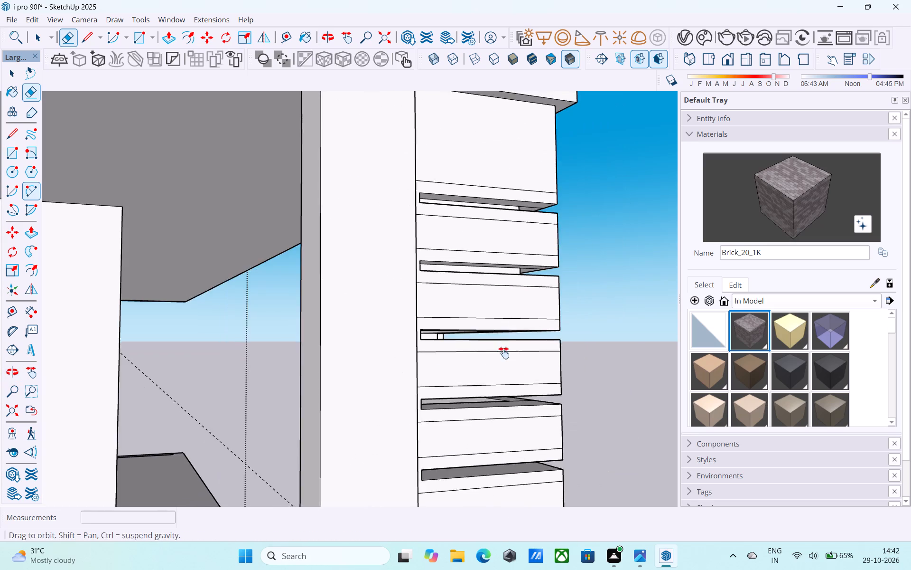
shift+middle_drag(504, 353, 512, 424)
middle_drag(512, 424, 229, 426)
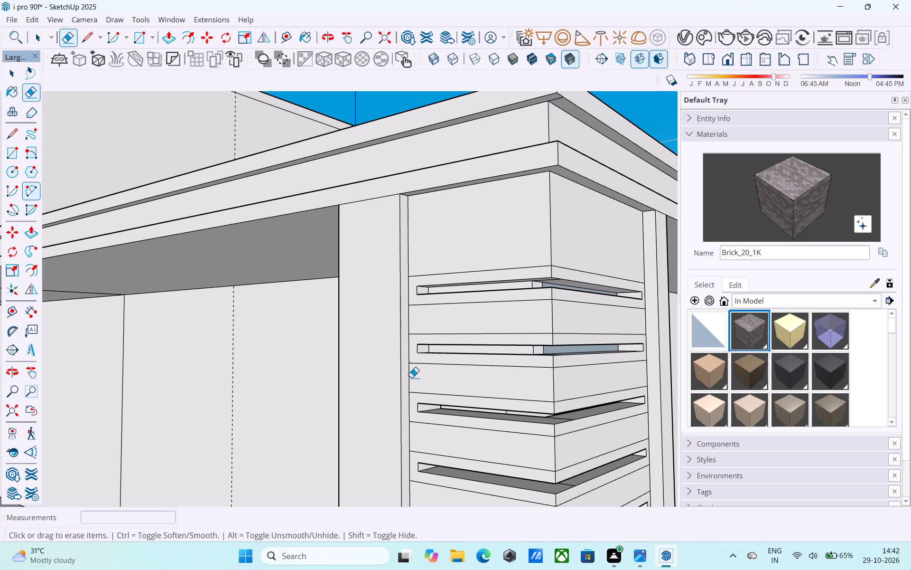
middle_drag(417, 376, 229, 421)
scroll(377, 320, up, 10)
key(space)
scroll(381, 310, up, 1)
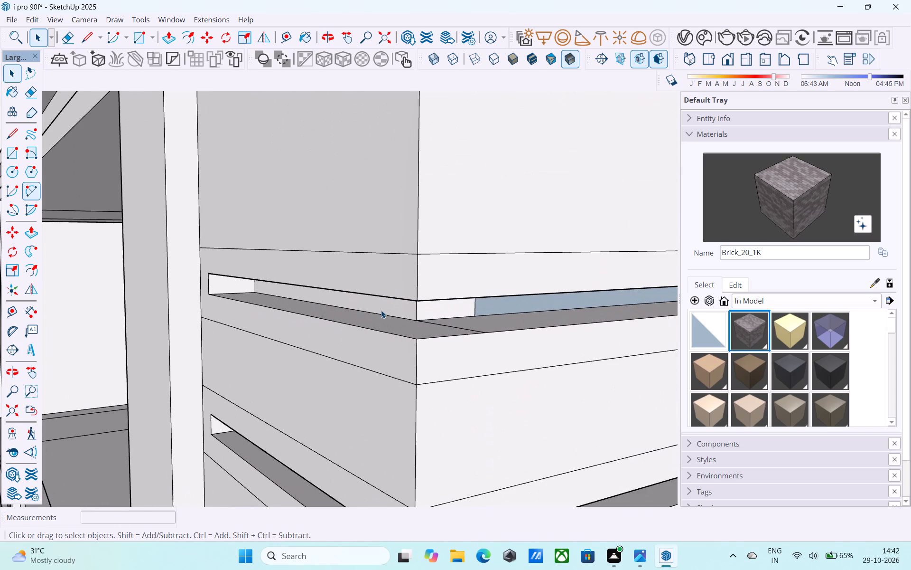
click(381, 310)
scroll(383, 310, up, 4)
middle_drag(379, 307, 578, 295)
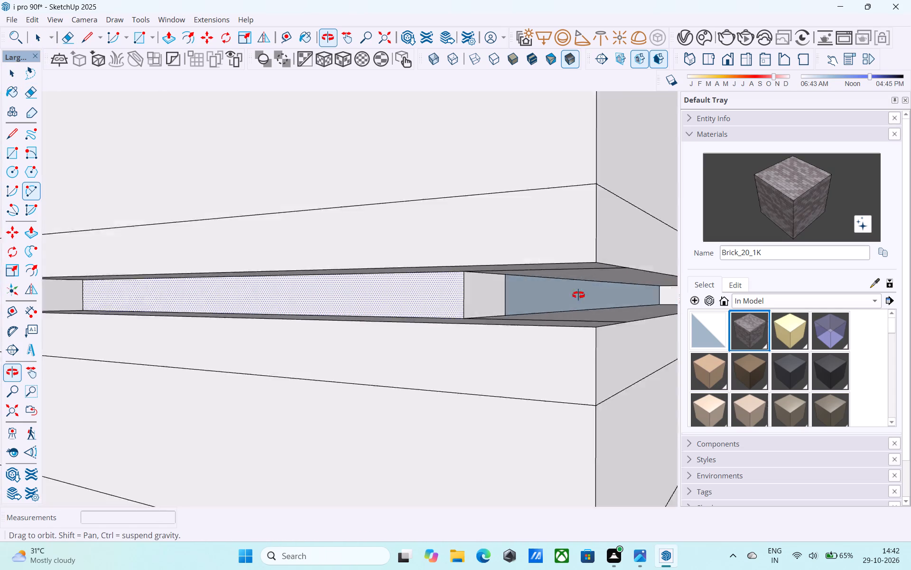
middle_drag(578, 295, 679, 306)
scroll(612, 297, down, 7)
middle_drag(550, 301, 704, 297)
scroll(590, 306, up, 4)
middle_drag(574, 306, 694, 299)
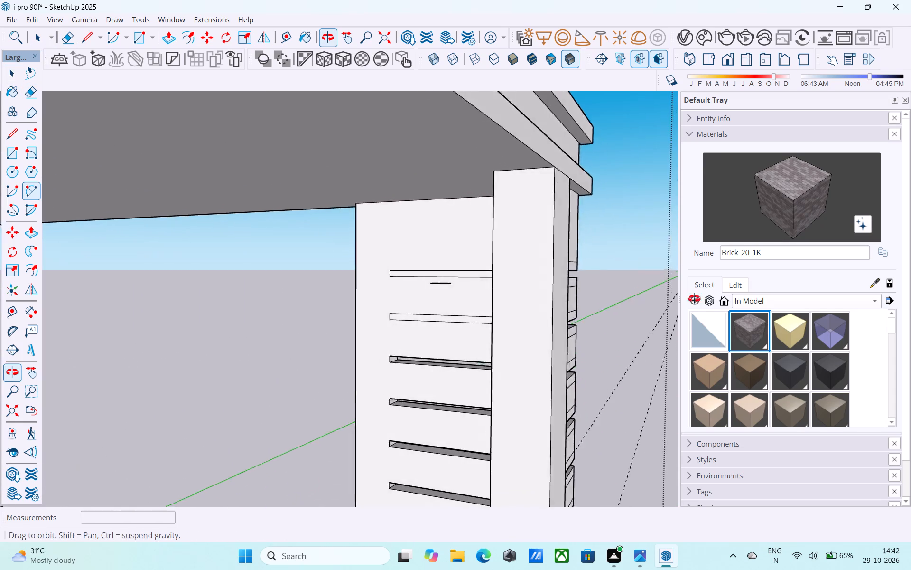
middle_drag(694, 299, 433, 304)
scroll(493, 313, up, 8)
middle_drag(535, 274, 532, 273)
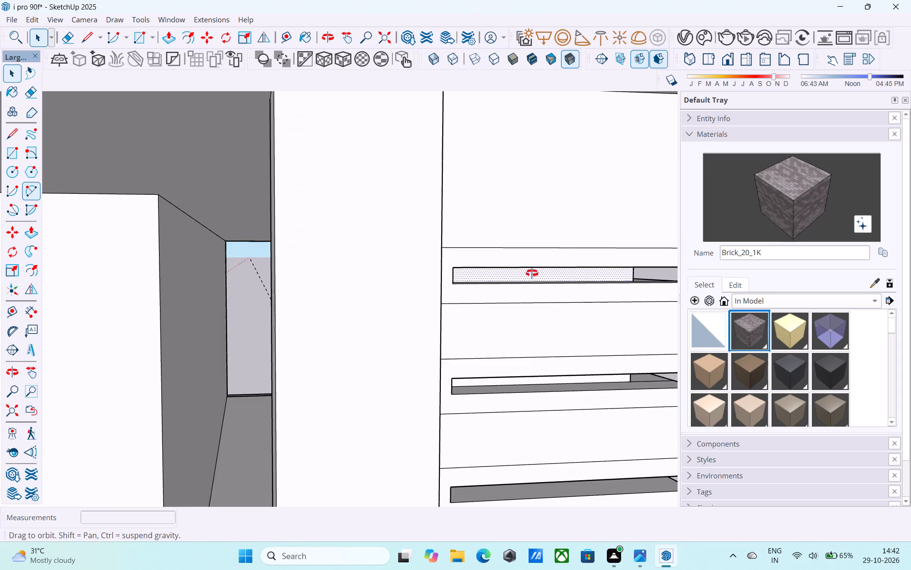
middle_drag(532, 273, 266, 270)
scroll(247, 267, down, 3)
scroll(385, 275, up, 2)
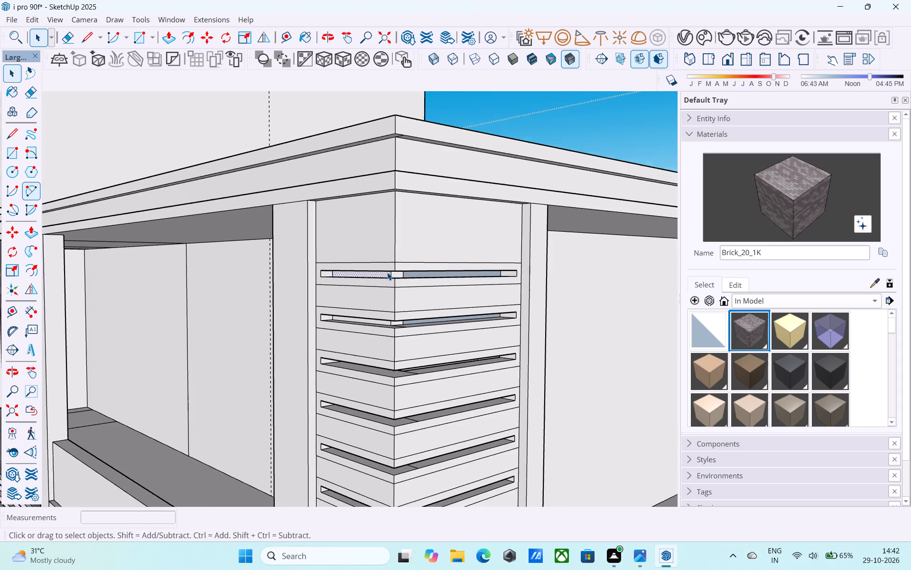
scroll(387, 272, up, 13)
key(p)
click(393, 275)
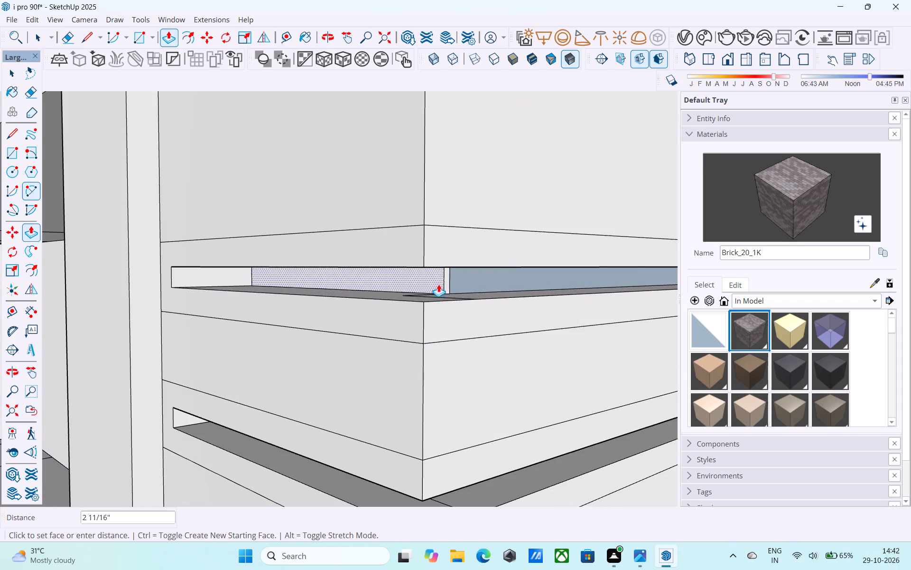
click(446, 284)
Push the back strip face of the second groove from the top inward to meet the adjoining back face.
scroll(431, 305, down, 5)
scroll(426, 407, up, 5)
scroll(424, 410, down, 1)
middle_drag(418, 407, 417, 373)
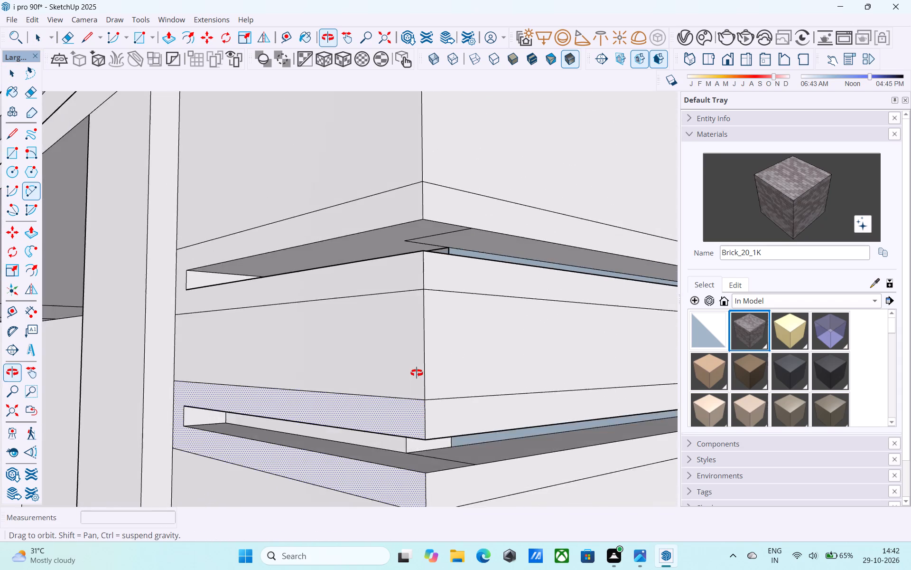
middle_drag(417, 373, 402, 320)
scroll(402, 318, down, 5)
scroll(418, 416, up, 8)
click(398, 394)
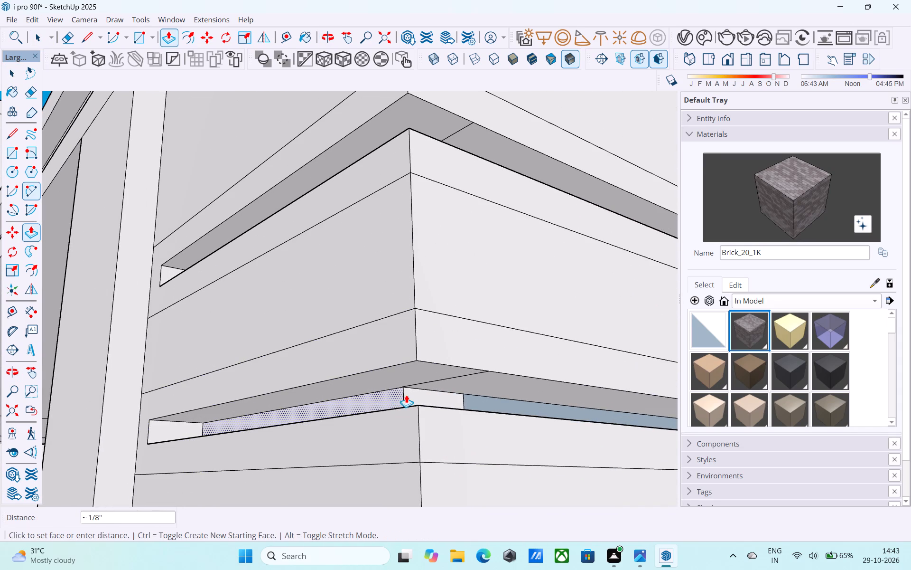
click(467, 392)
Erase the vertical inner-corner edges in the top two grooves to clear their leftover back faces.
key(space)
scroll(467, 392, down, 1)
middle_drag(467, 409, 460, 451)
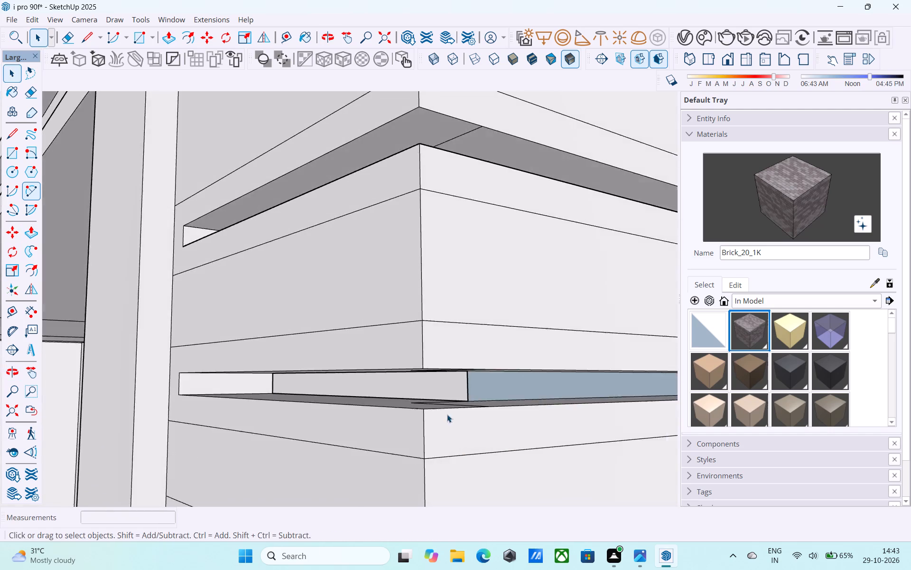
scroll(445, 408, down, 9)
middle_drag(446, 354, 454, 376)
scroll(455, 389, up, 7)
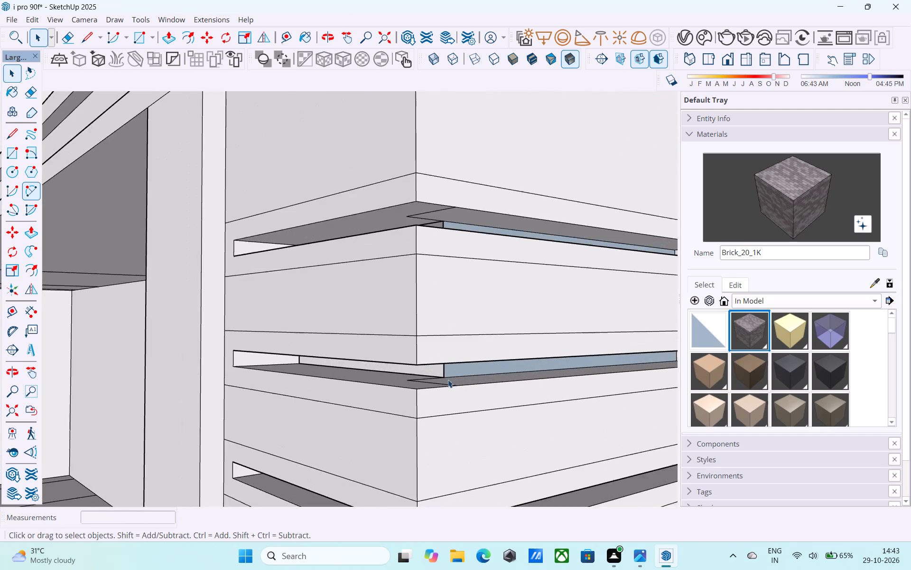
scroll(448, 380, up, 6)
key(e)
scroll(447, 377, up, 4)
click(440, 367)
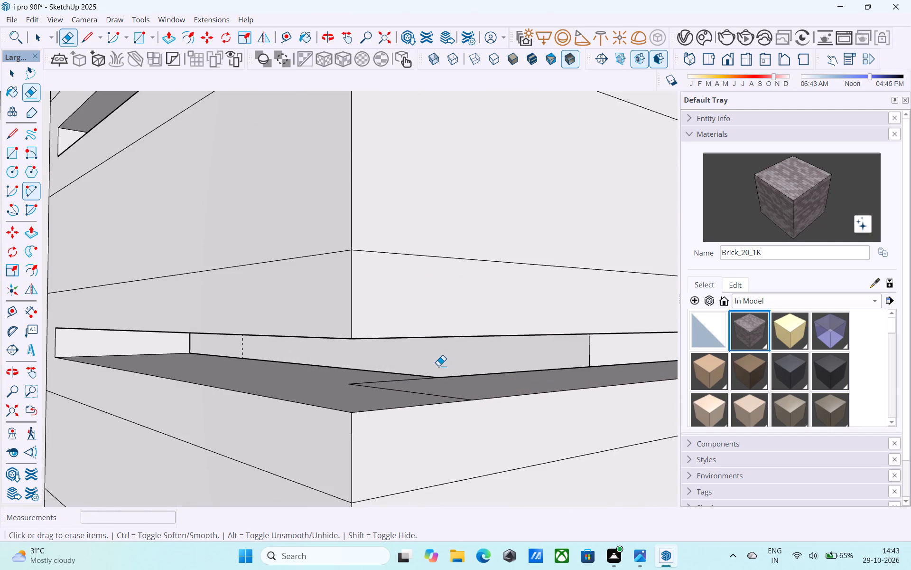
scroll(438, 366, down, 5)
middle_drag(440, 369, 454, 348)
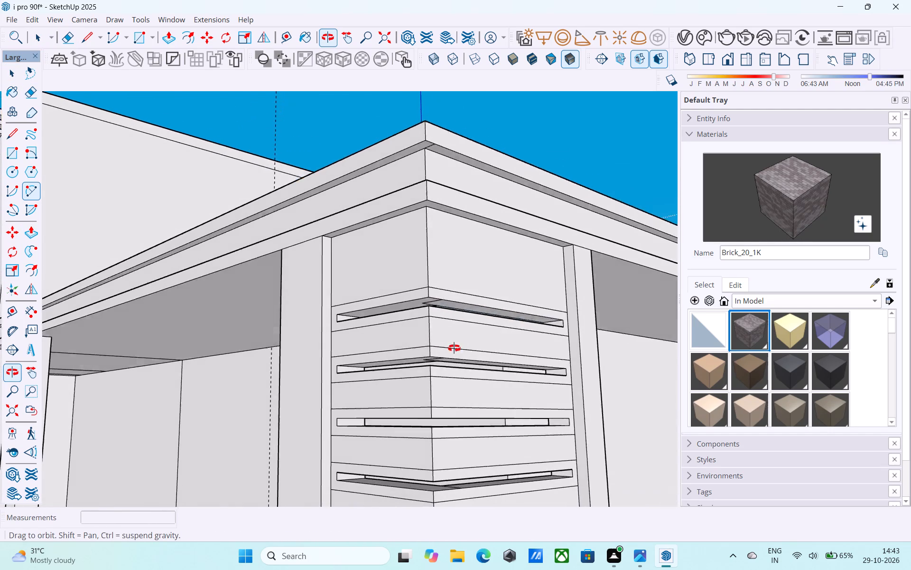
middle_drag(454, 348, 454, 353)
scroll(434, 303, up, 11)
click(439, 323)
Erase the leftover seam lines at the corner inside the topmost groove and across the second groove's floor.
scroll(434, 324, down, 4)
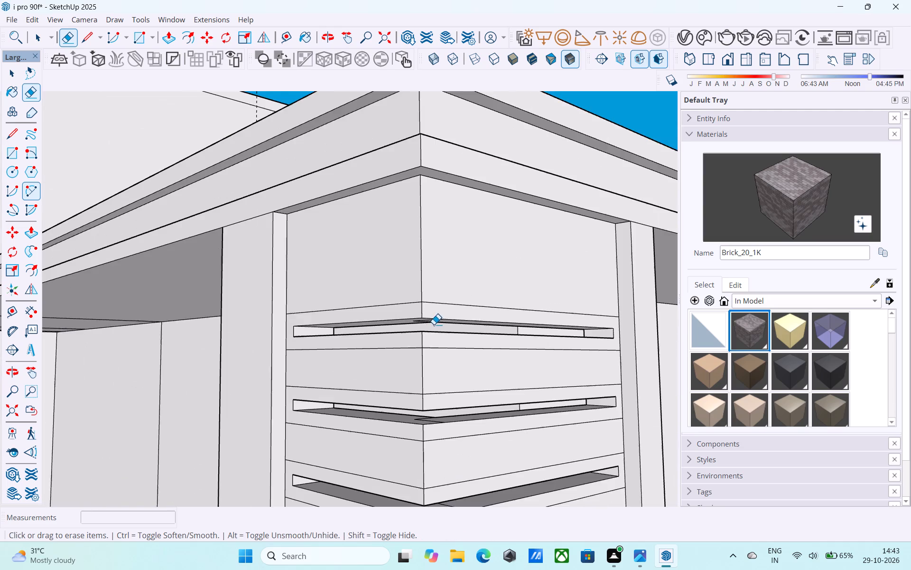
middle_drag(434, 324, 436, 318)
scroll(434, 313, up, 13)
drag(433, 279, 428, 276)
click(424, 272)
scroll(424, 266, down, 4)
middle_drag(438, 349, 422, 468)
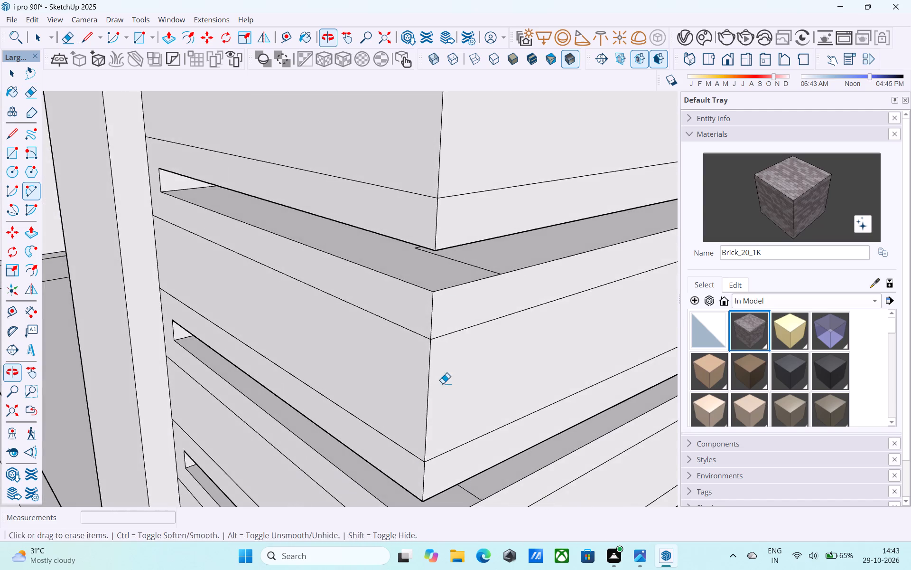
middle_drag(450, 257, 446, 239)
scroll(442, 249, up, 5)
drag(439, 252, 433, 268)
drag(430, 251, 424, 247)
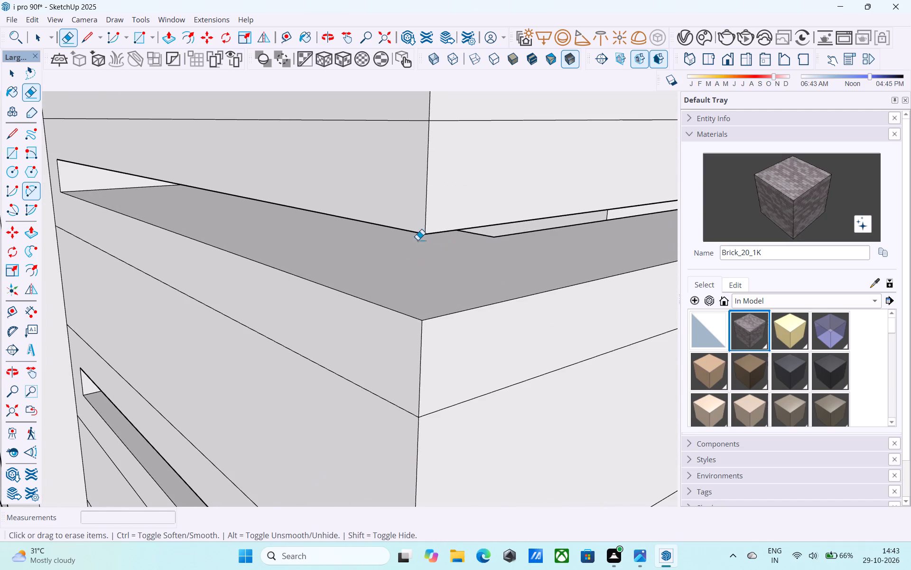
Erase leftover seam lines at the corner inside the next groove down.
scroll(403, 232, down, 11)
scroll(363, 296, down, 3)
scroll(378, 354, up, 5)
scroll(421, 408, up, 5)
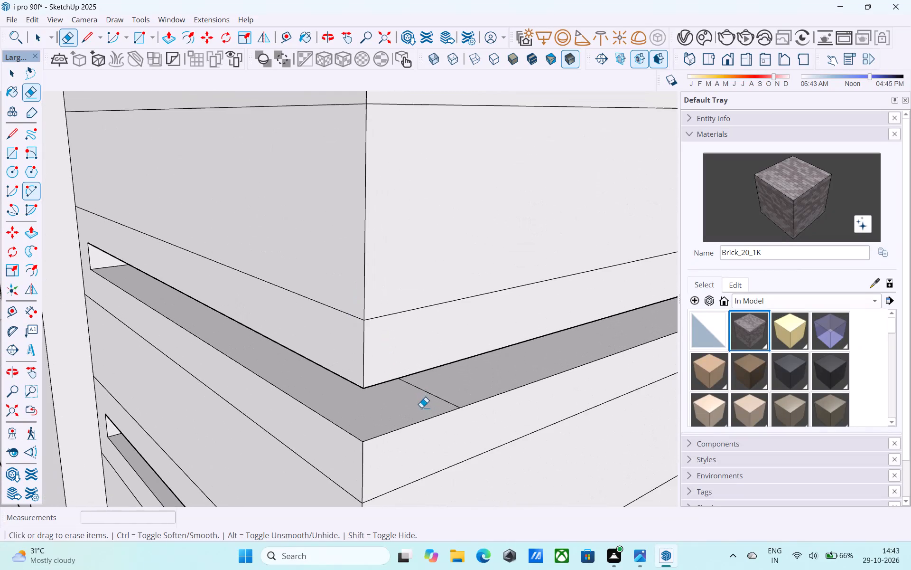
drag(428, 399, 441, 391)
scroll(408, 286, down, 6)
middle_drag(390, 331, 391, 290)
scroll(385, 357, up, 5)
drag(384, 345, 375, 339)
scroll(367, 330, down, 11)
scroll(376, 271, down, 5)
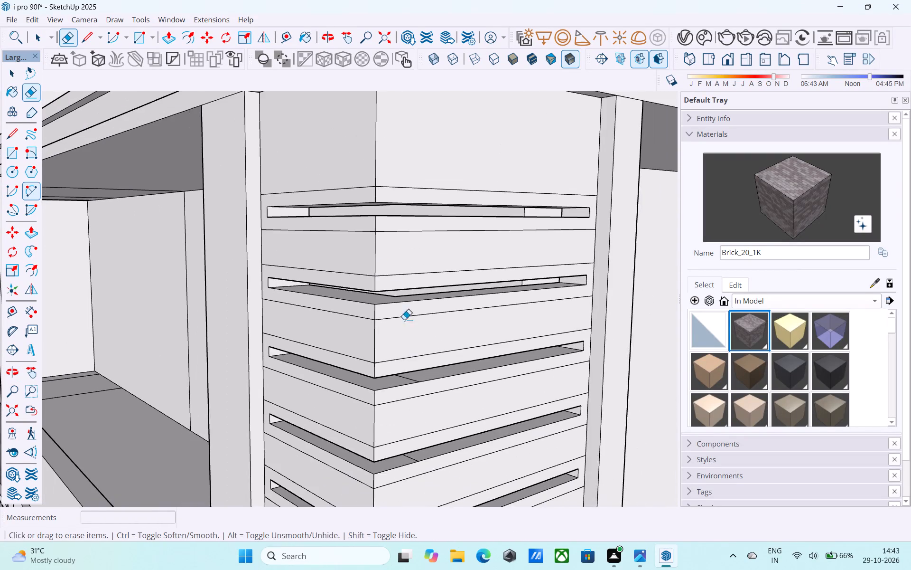
Erase the leftover seam lines across the floors of the next two grooves down, near the block's corner.
scroll(399, 396, up, 9)
click(439, 368)
scroll(437, 368, down, 5)
middle_drag(435, 373, 424, 431)
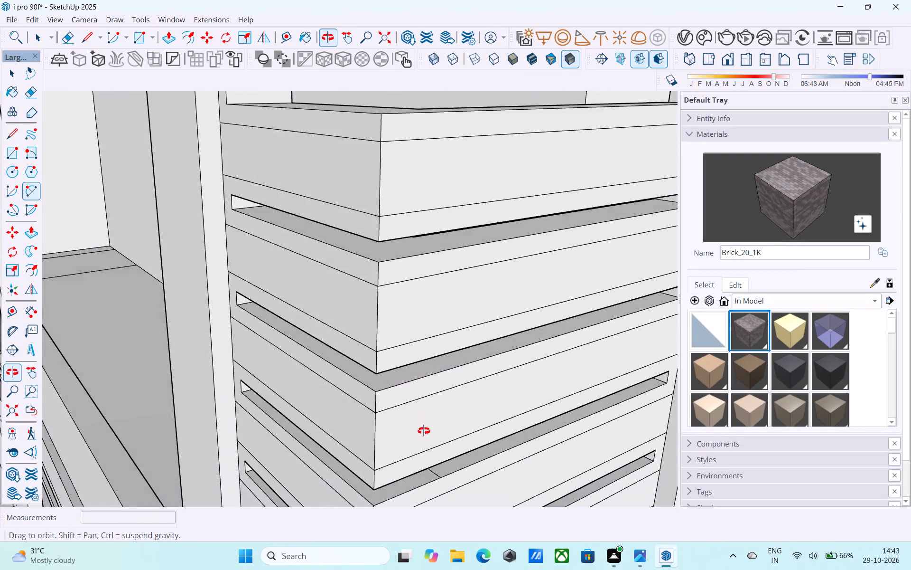
middle_drag(424, 431, 450, 320)
scroll(445, 301, down, 3)
scroll(436, 436, up, 8)
scroll(429, 432, down, 2)
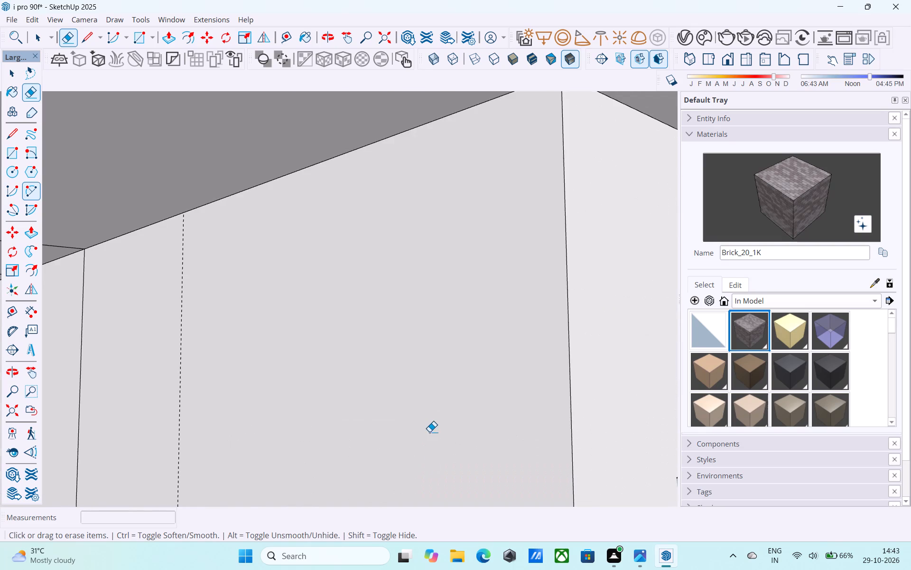
scroll(429, 432, down, 3)
scroll(434, 458, up, 10)
drag(435, 424, 441, 419)
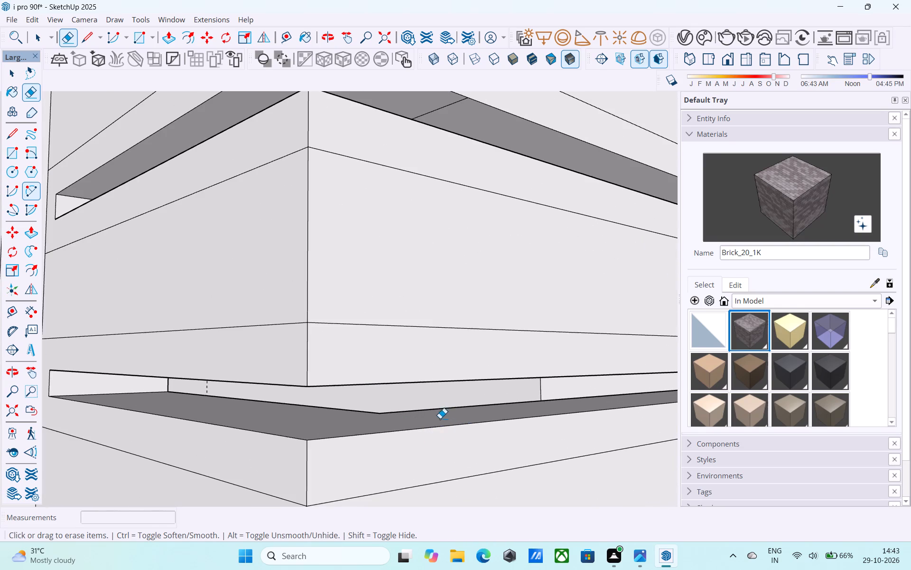
Erase the leftover seam lines across the ceilings of two mid-height grooves near the corner.
scroll(421, 445, down, 1)
middle_drag(422, 408, 425, 373)
scroll(427, 351, down, 5)
middle_click(425, 356)
scroll(444, 280, up, 5)
drag(465, 226, 474, 229)
scroll(465, 232, down, 4)
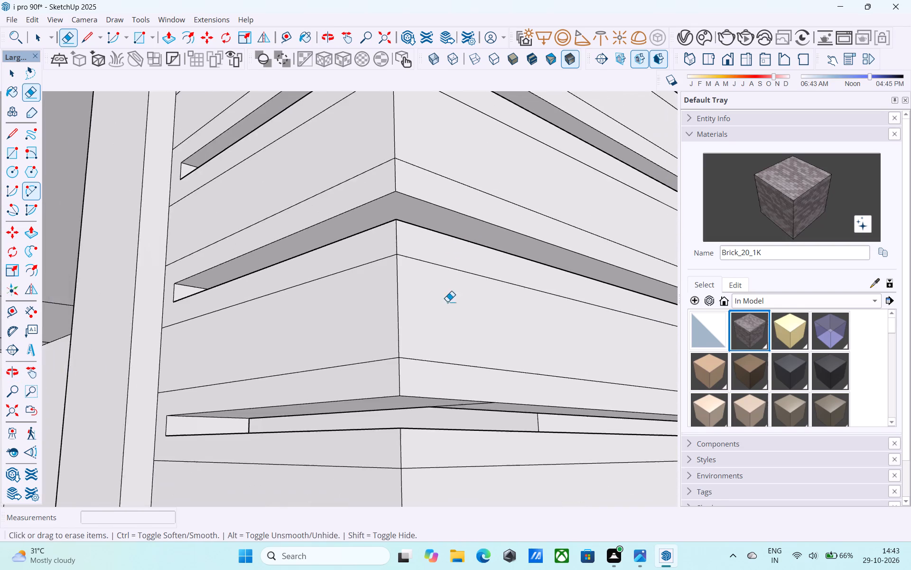
middle_drag(428, 394, 417, 341)
scroll(451, 411, up, 3)
drag(467, 424, 483, 435)
scroll(443, 385, down, 5)
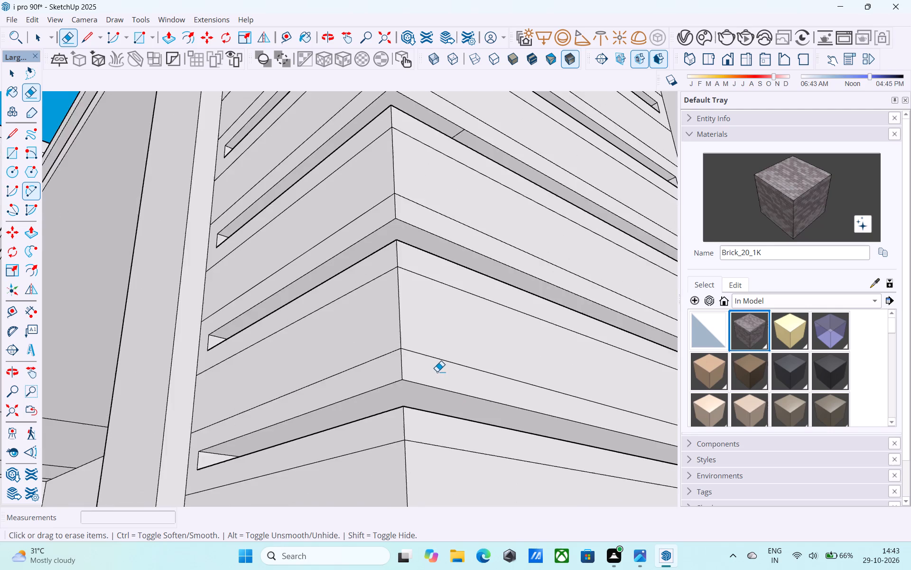
Erase the leftover seam line across the ceiling of the next groove down near the corner.
scroll(437, 371, down, 8)
middle_drag(430, 388, 431, 393)
scroll(464, 477, up, 11)
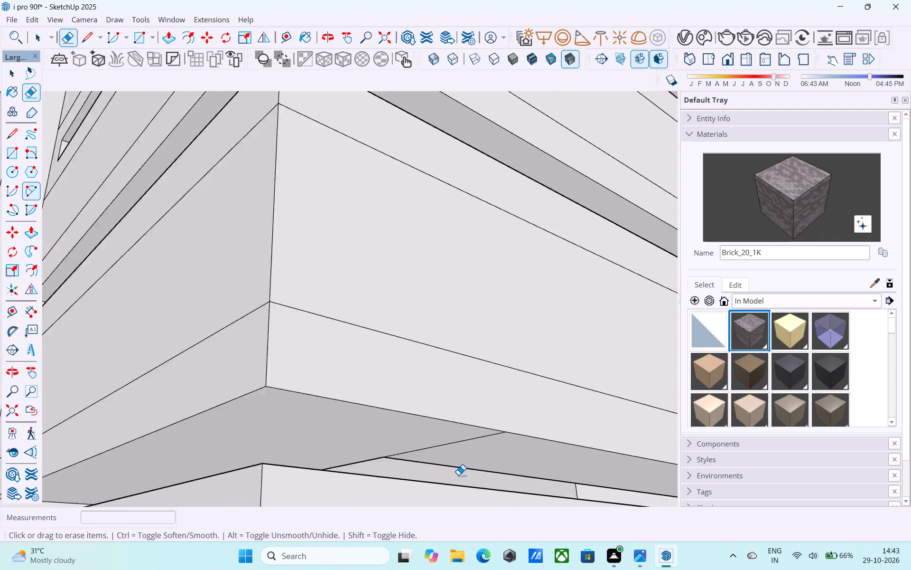
scroll(458, 475, up, 2)
scroll(453, 455, down, 19)
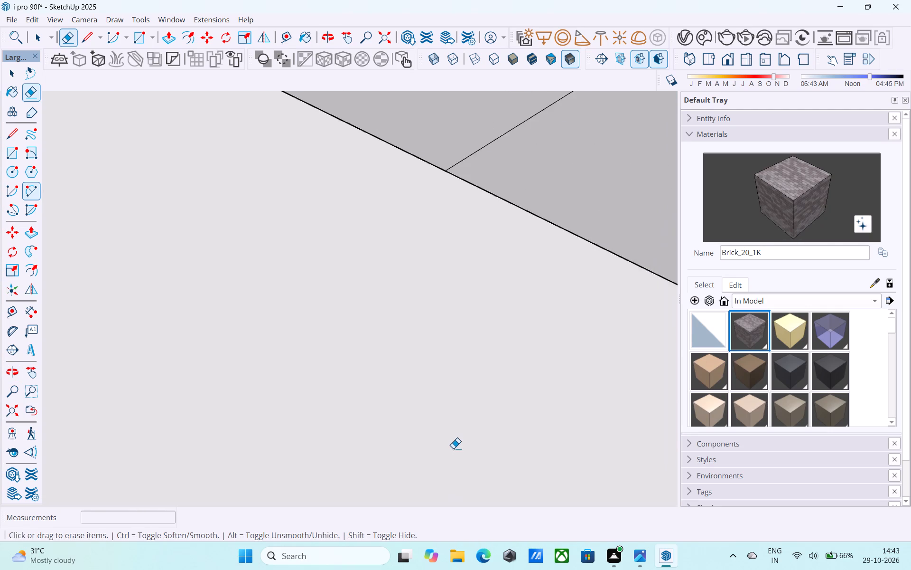
scroll(453, 448, down, 2)
drag(481, 180, 489, 186)
scroll(438, 255, down, 2)
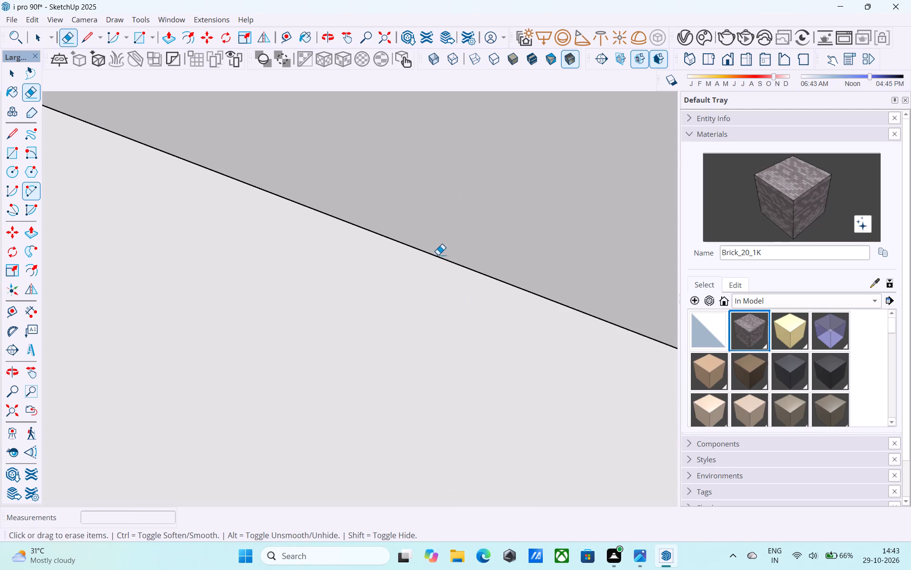
Erase the leftover seam lines across the floors of the lower grooves, down to the lowest one.
scroll(438, 255, down, 2)
scroll(445, 266, down, 20)
scroll(445, 266, down, 7)
middle_drag(454, 313, 448, 430)
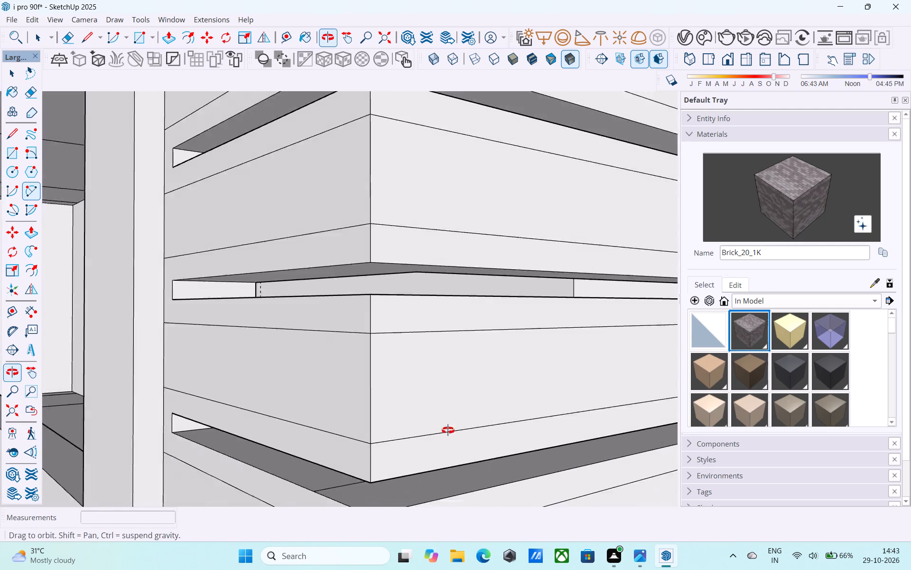
middle_drag(448, 430, 454, 475)
click(460, 287)
scroll(464, 282, down, 5)
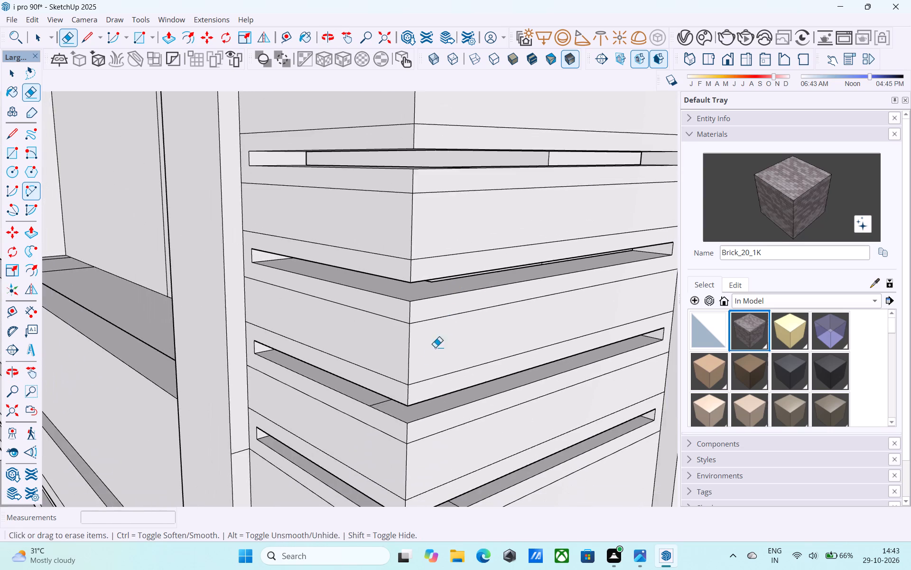
scroll(389, 405, up, 5)
click(374, 400)
scroll(358, 380, down, 3)
scroll(358, 379, up, 1)
scroll(358, 379, down, 4)
scroll(455, 299, down, 5)
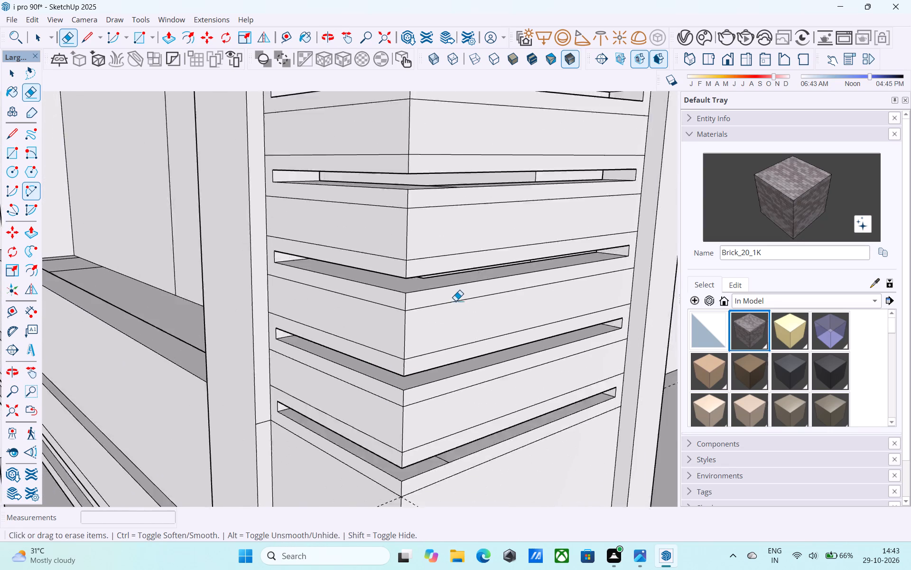
scroll(444, 420, up, 9)
drag(438, 433, 455, 427)
scroll(450, 427, down, 2)
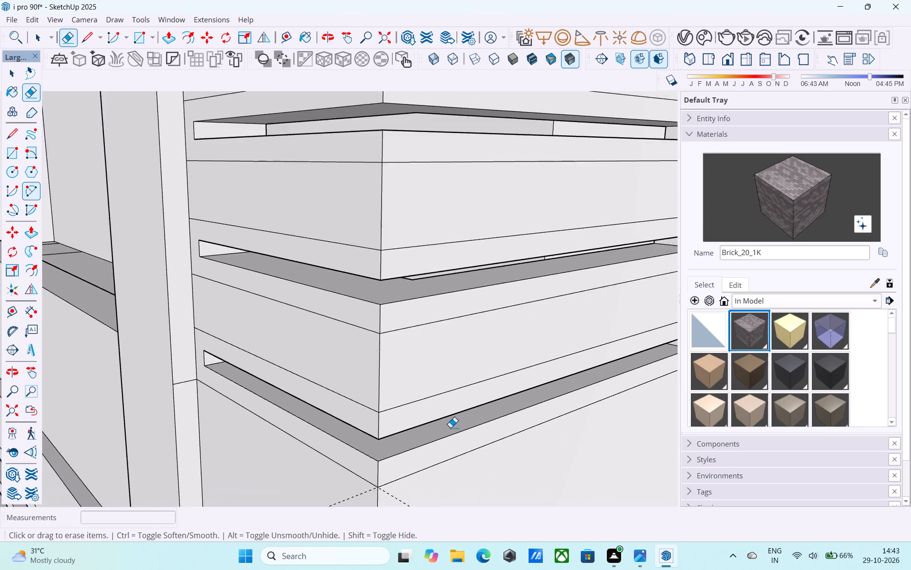
Erase the leftover ceiling seam lines near the corner in the two lowest grooves.
middle_drag(450, 427, 446, 240)
drag(449, 410, 449, 410)
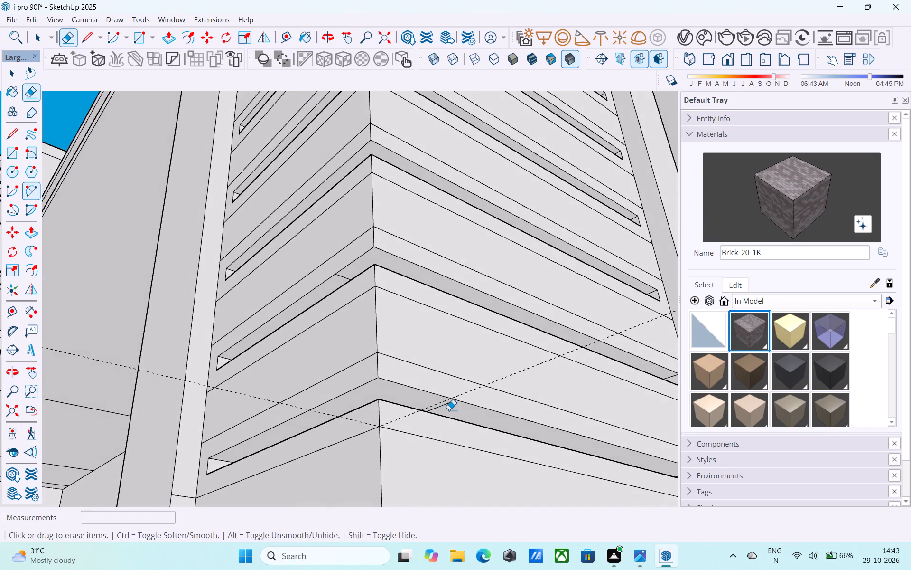
drag(449, 410, 445, 407)
click(444, 408)
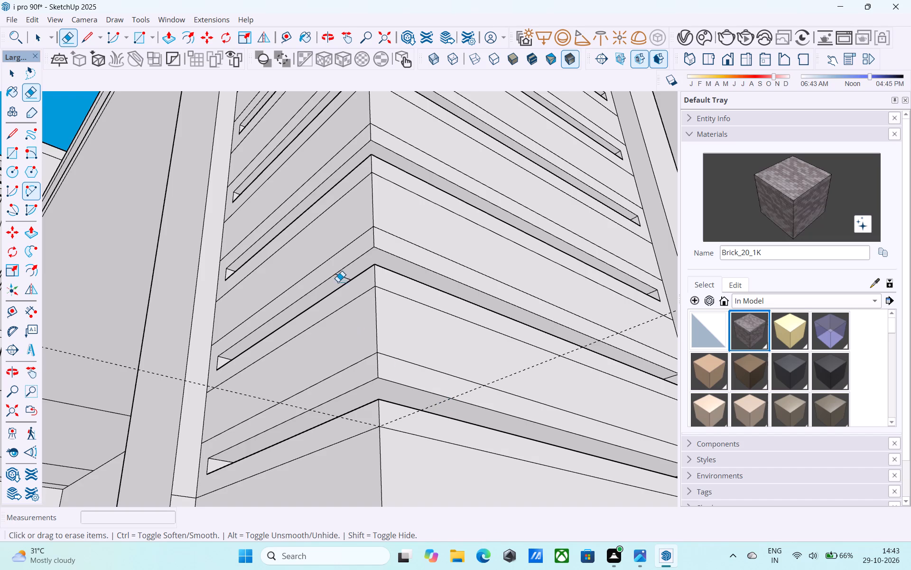
drag(342, 275, 342, 282)
Erase the remaining seam lines across the floors of the upper grooves near the corner.
middle_drag(339, 288, 353, 396)
scroll(355, 399, down, 3)
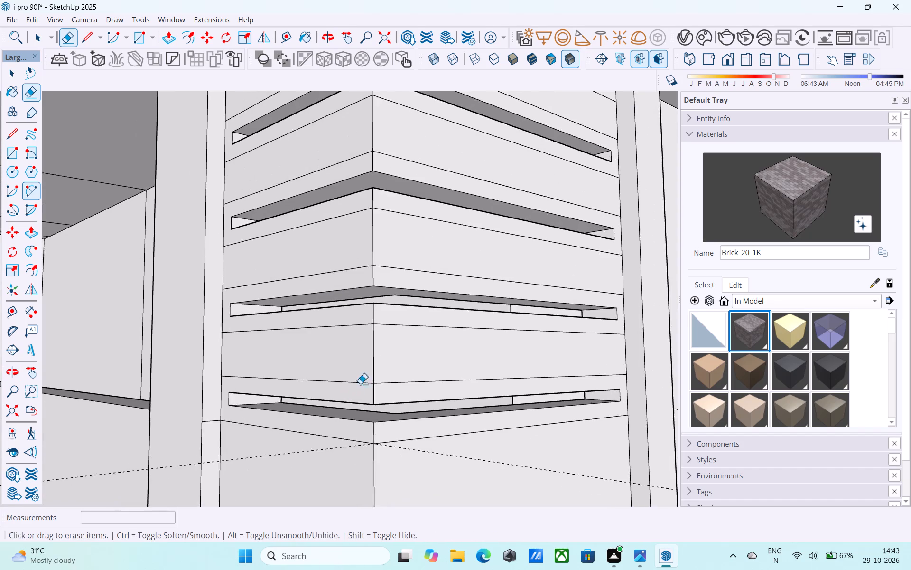
scroll(371, 299, down, 1)
shift+middle_drag(371, 299, 372, 452)
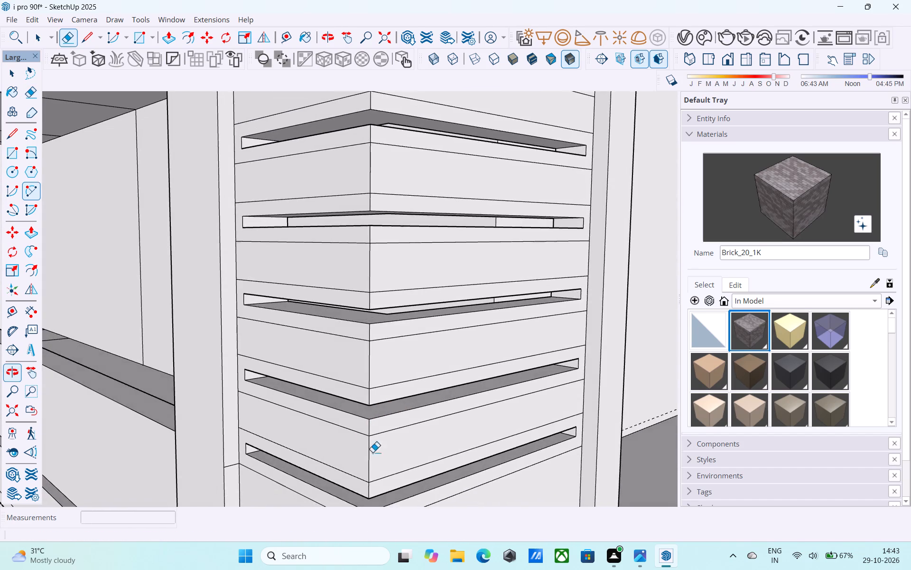
shift+middle_drag(367, 334, 373, 423)
shift+middle_drag(393, 303, 384, 363)
scroll(406, 308, up, 6)
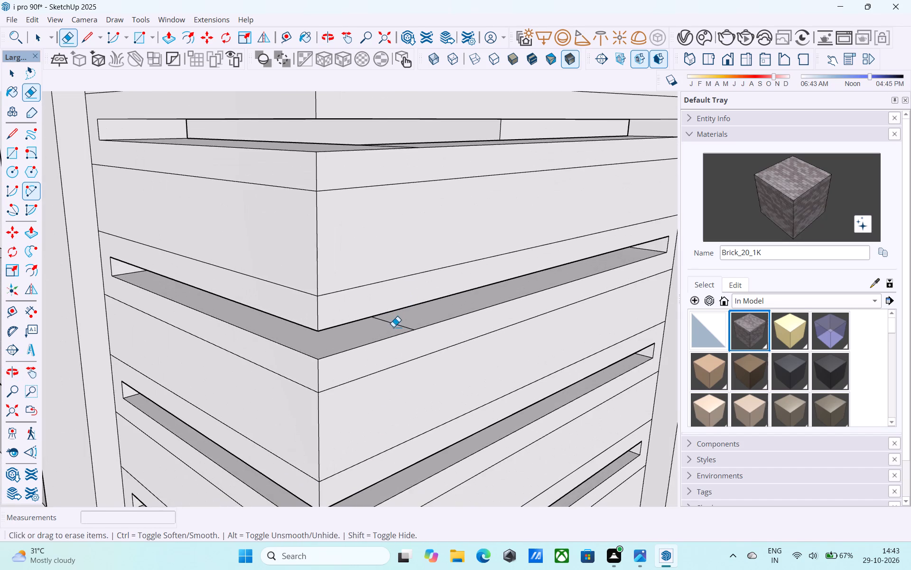
drag(393, 327, 404, 323)
scroll(406, 323, down, 2)
shift+middle_drag(400, 342, 403, 454)
scroll(408, 368, up, 5)
drag(398, 262, 408, 255)
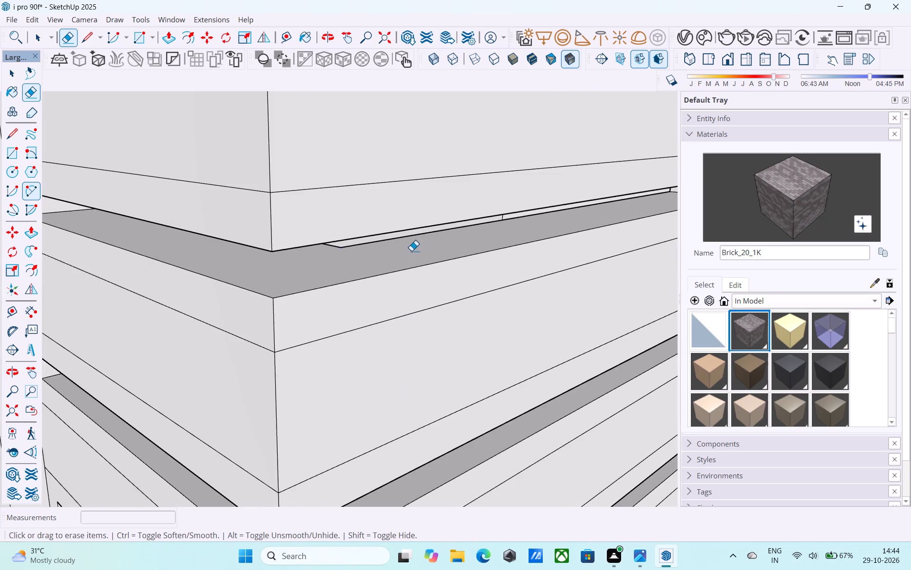
Erase the remaining seam lines across the ceilings of the upper grooves near the corner.
scroll(400, 266, down, 4)
middle_drag(398, 285, 416, 447)
middle_drag(398, 266, 390, 374)
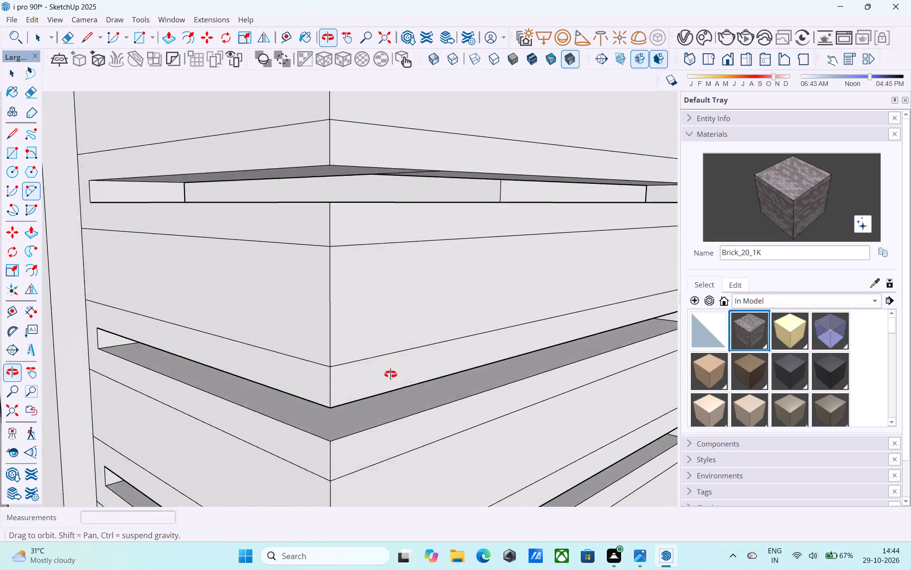
middle_drag(390, 374, 386, 220)
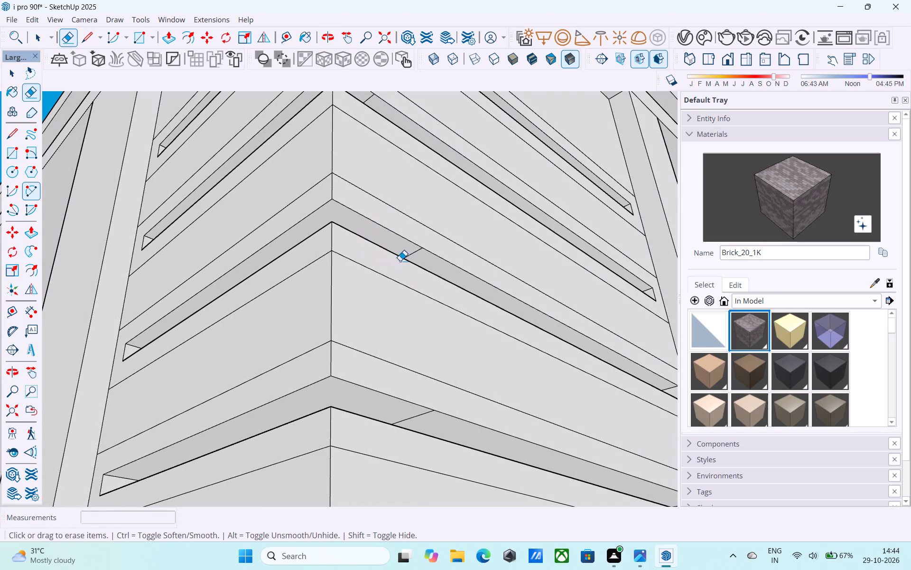
click(416, 255)
click(416, 419)
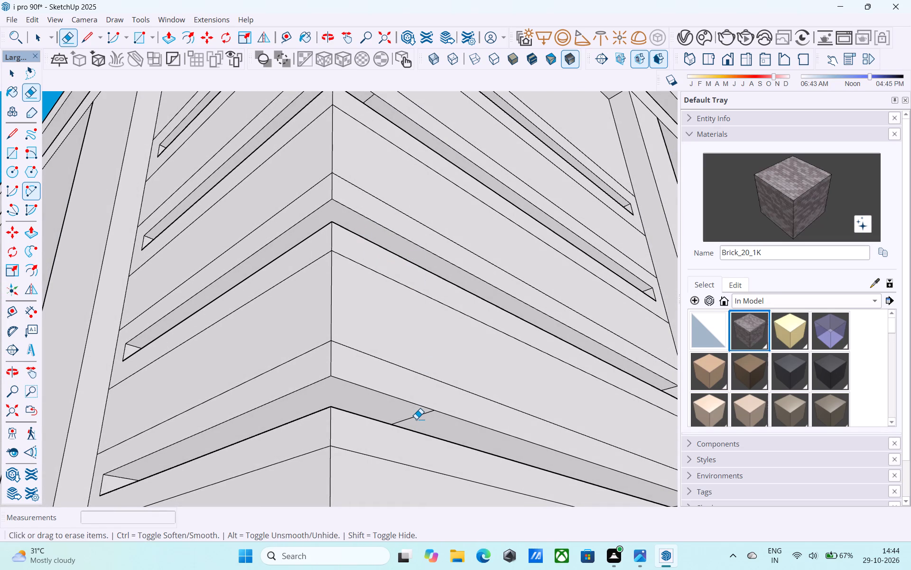
click(416, 419)
drag(412, 417, 424, 427)
scroll(420, 453, down, 4)
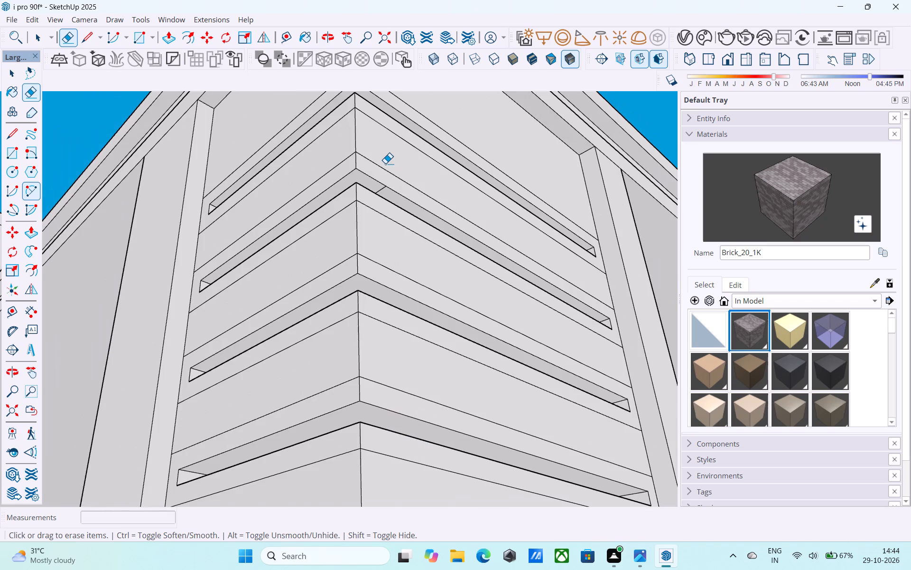
scroll(385, 163, up, 7)
drag(376, 210, 390, 228)
scroll(396, 249, down, 5)
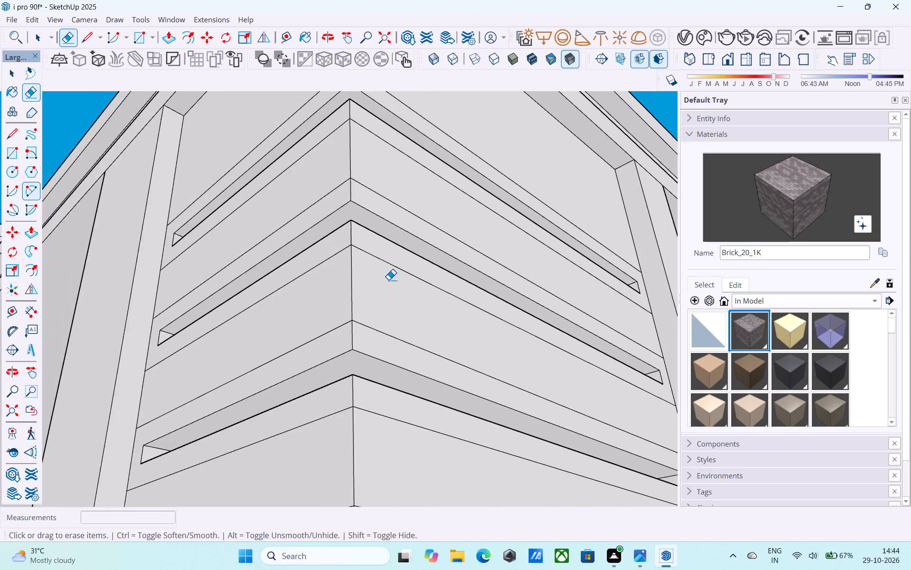
Erase the leftover seam line near the corner in the topmost groove.
scroll(389, 294, down, 4)
scroll(378, 158, up, 10)
middle_drag(380, 161, 388, 366)
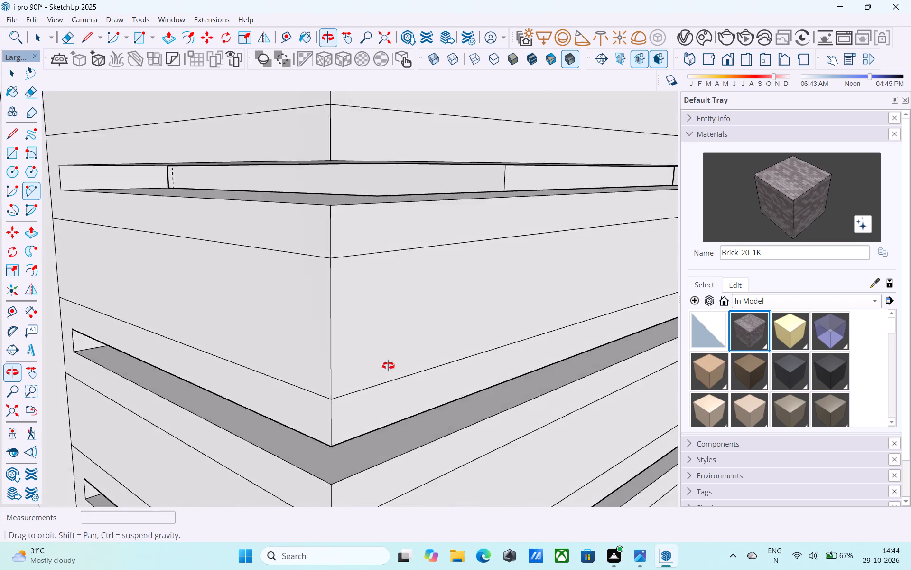
middle_drag(388, 366, 396, 426)
scroll(396, 426, down, 14)
middle_drag(393, 418, 392, 397)
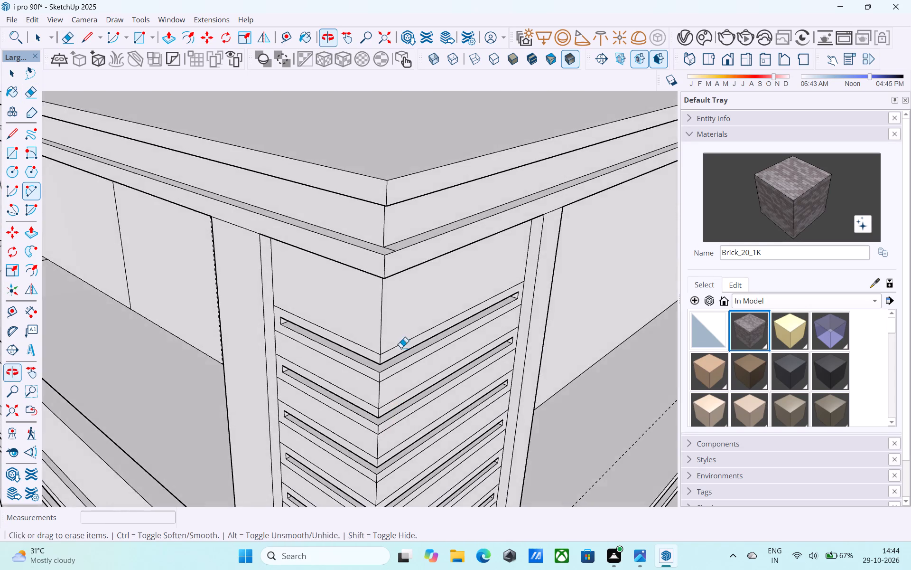
scroll(408, 213, up, 11)
drag(380, 296, 375, 298)
scroll(372, 285, down, 14)
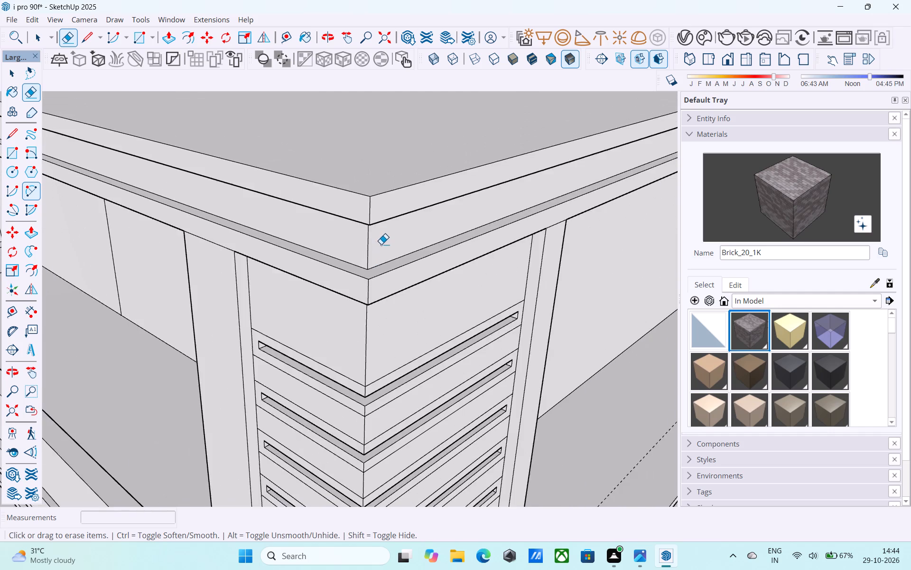
Save the model.
scroll(381, 244, down, 2)
key(ctrl+s)
Erase the horizontal lines just above and below the topmost groove on both faces of the corner block.
scroll(381, 243, down, 8)
key(space)
scroll(378, 296, up, 7)
scroll(374, 296, down, 5)
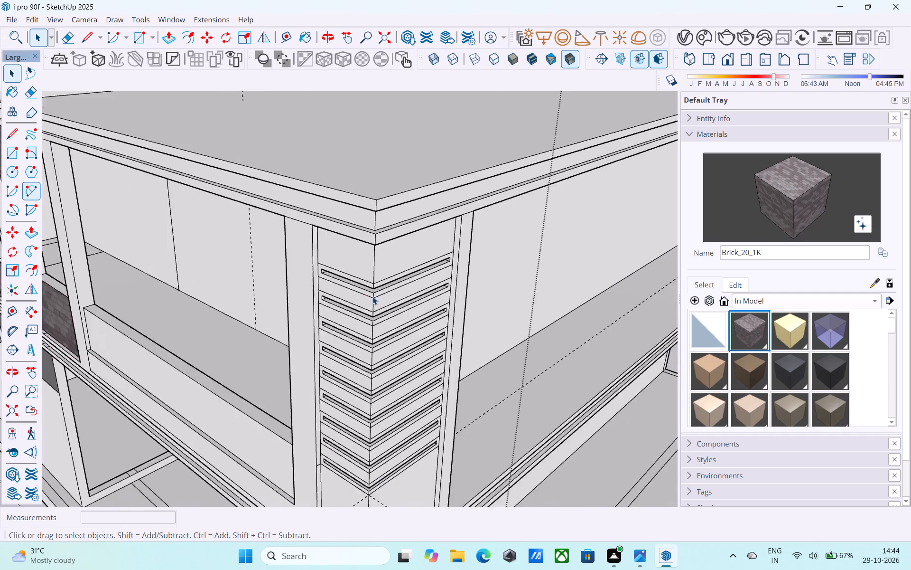
middle_drag(372, 296, 429, 219)
scroll(359, 315, up, 5)
scroll(359, 315, down, 5)
scroll(358, 311, up, 6)
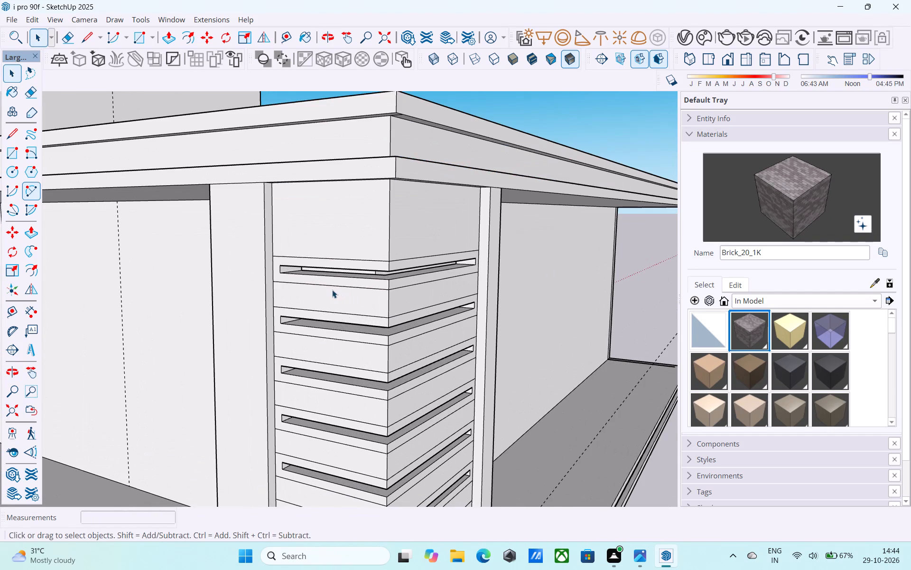
key(e)
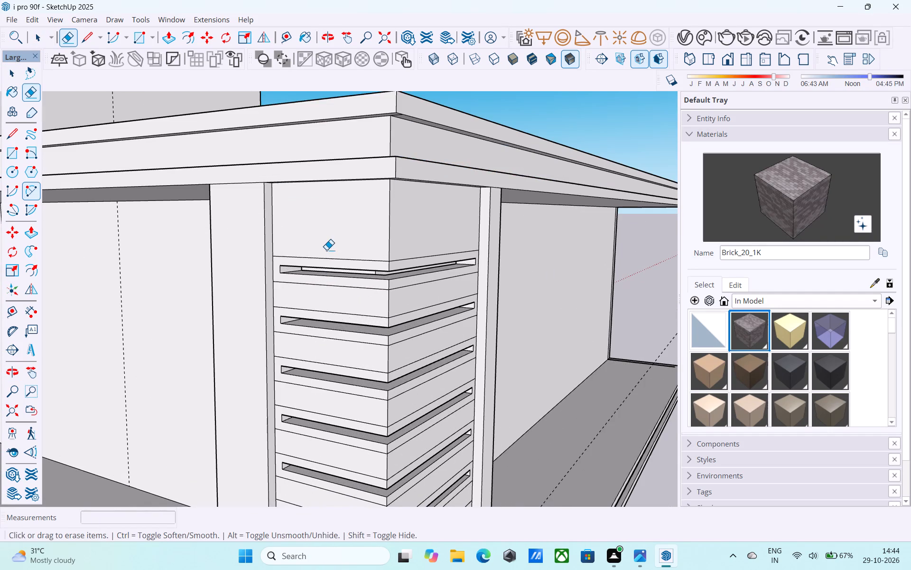
scroll(333, 260, up, 4)
click(333, 261)
drag(338, 295, 340, 303)
drag(455, 293, 457, 302)
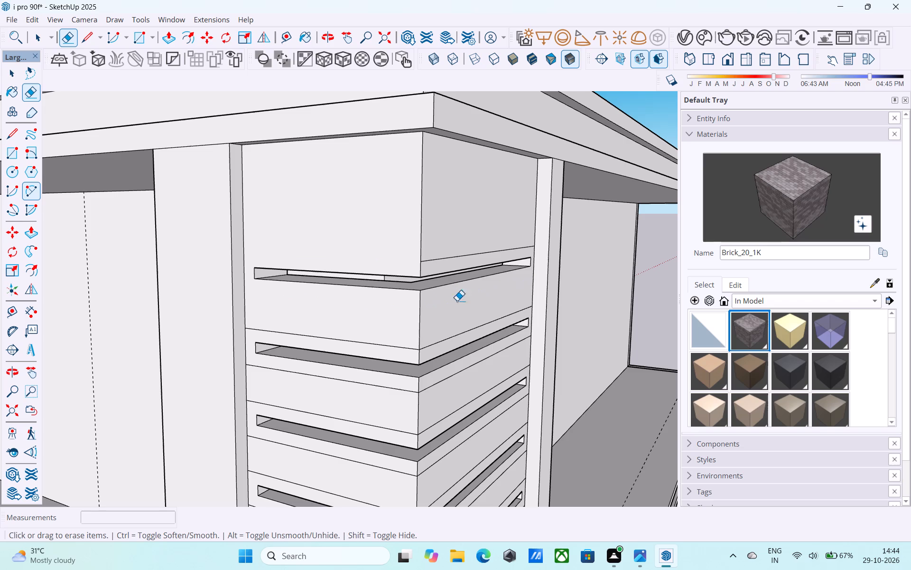
click(447, 258)
Erase the horizontal lines above and below the second groove and above the third groove on both block faces.
scroll(413, 224, down, 6)
scroll(411, 314, up, 6)
drag(409, 289, 408, 274)
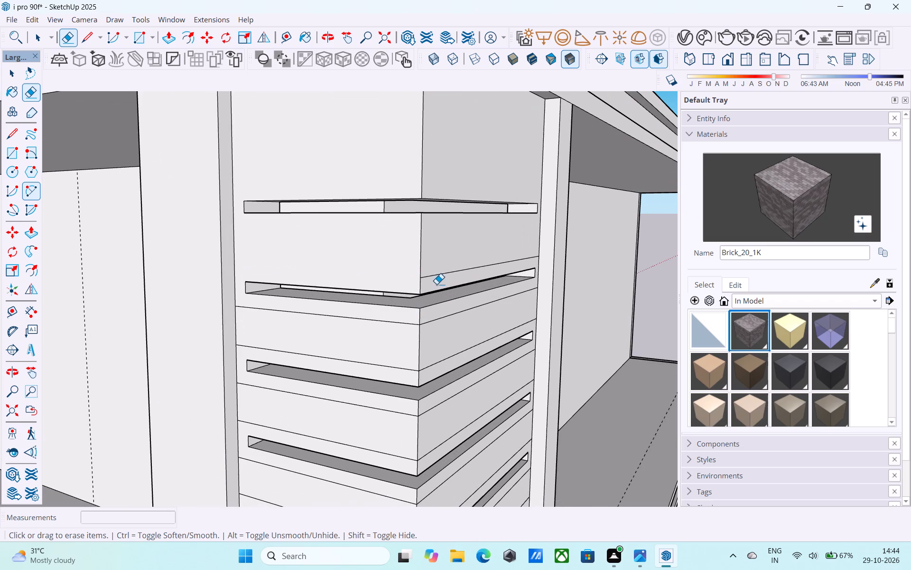
drag(437, 284, 437, 276)
scroll(433, 245, down, 6)
scroll(436, 306, up, 6)
drag(431, 276, 430, 271)
click(409, 277)
drag(398, 319, 397, 326)
click(430, 323)
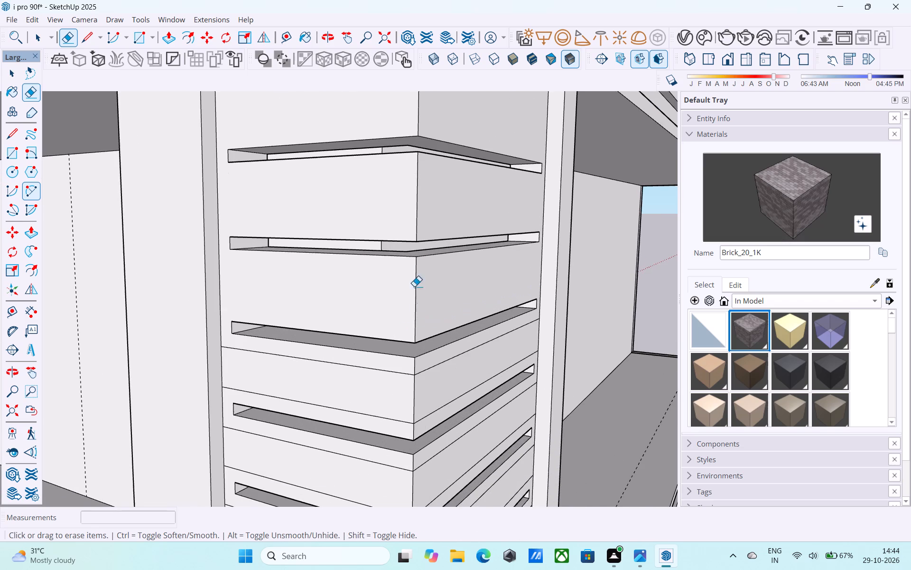
Erase the horizontal lines below the third groove and above the fourth groove on both faces of the corner block.
scroll(407, 233, down, 7)
scroll(397, 331, up, 6)
drag(406, 273, 405, 290)
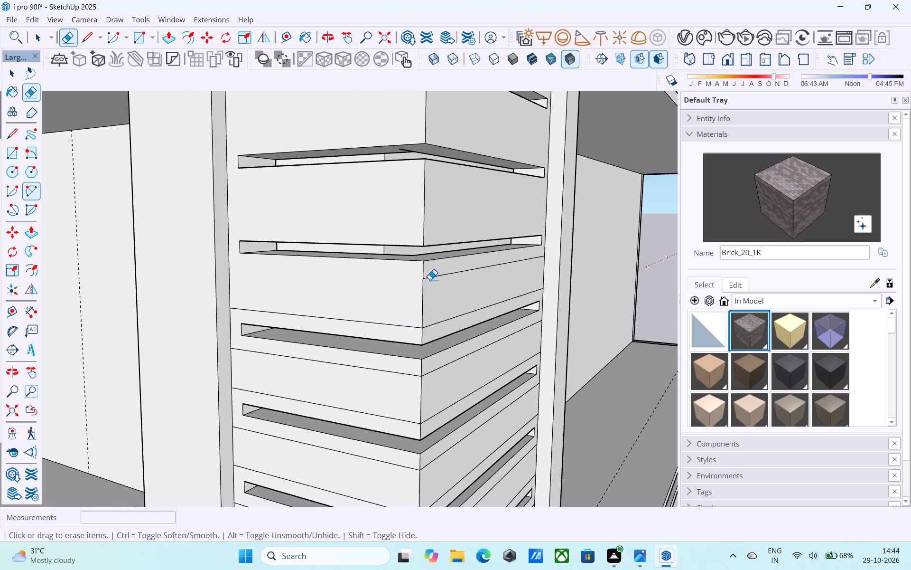
click(430, 278)
click(407, 325)
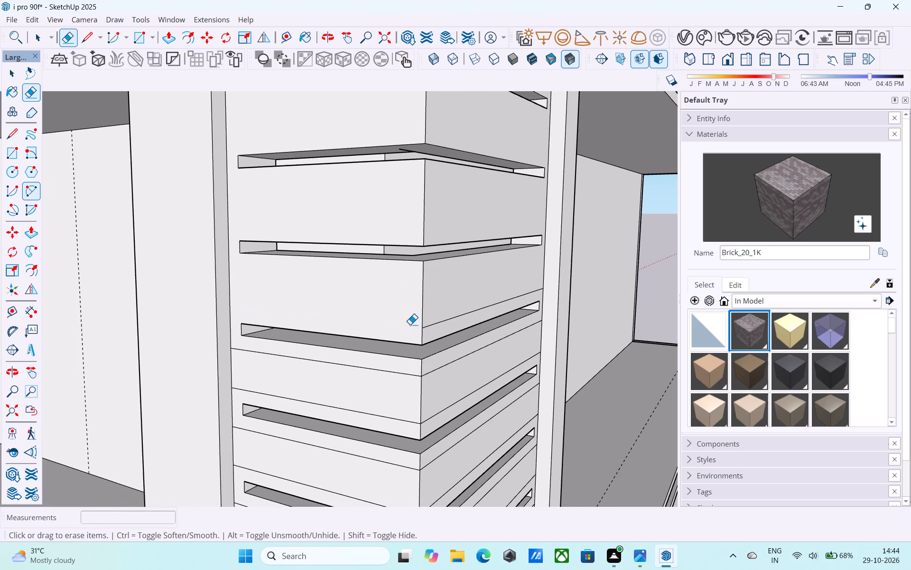
click(432, 325)
Erase the horizontal lines below the fourth groove and above the fifth groove on both block faces.
scroll(412, 246, down, 6)
scroll(406, 357, up, 6)
drag(402, 267, 399, 279)
drag(398, 323, 399, 328)
drag(441, 318, 444, 323)
click(438, 267)
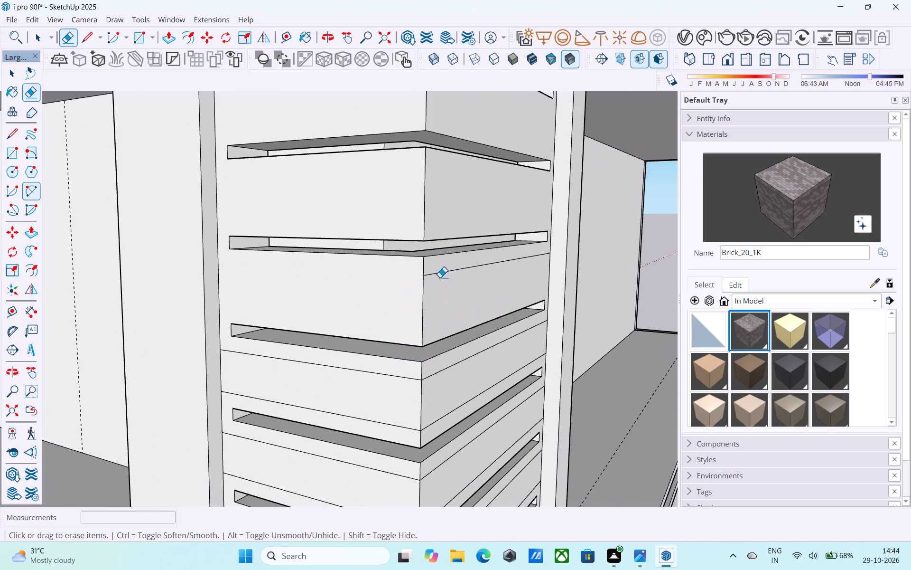
scroll(371, 233, down, 2)
scroll(426, 266, up, 3)
drag(427, 266, 428, 273)
Erase the horizontal lines below the fifth groove and above the sixth groove on both block faces.
scroll(385, 228, down, 6)
scroll(392, 335, up, 6)
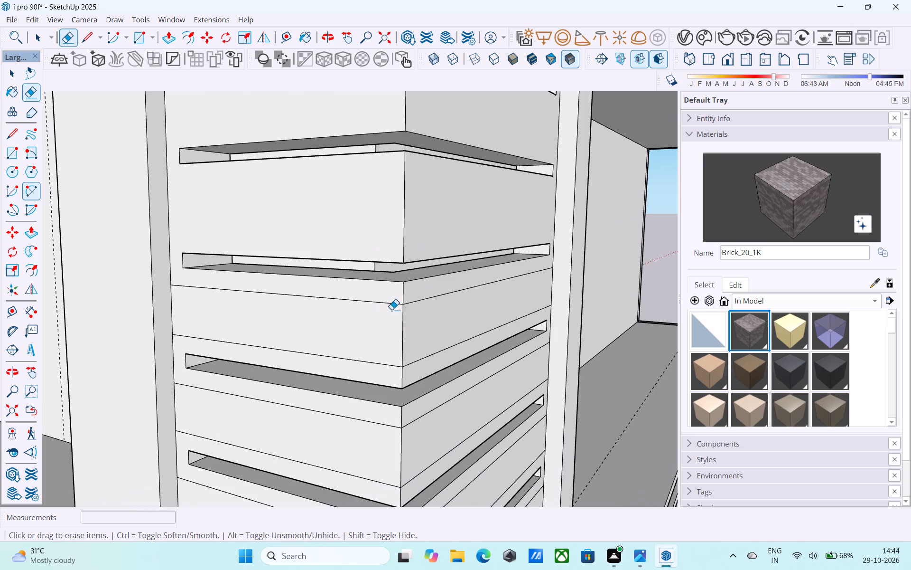
drag(392, 308, 392, 302)
click(406, 307)
drag(417, 364, 416, 360)
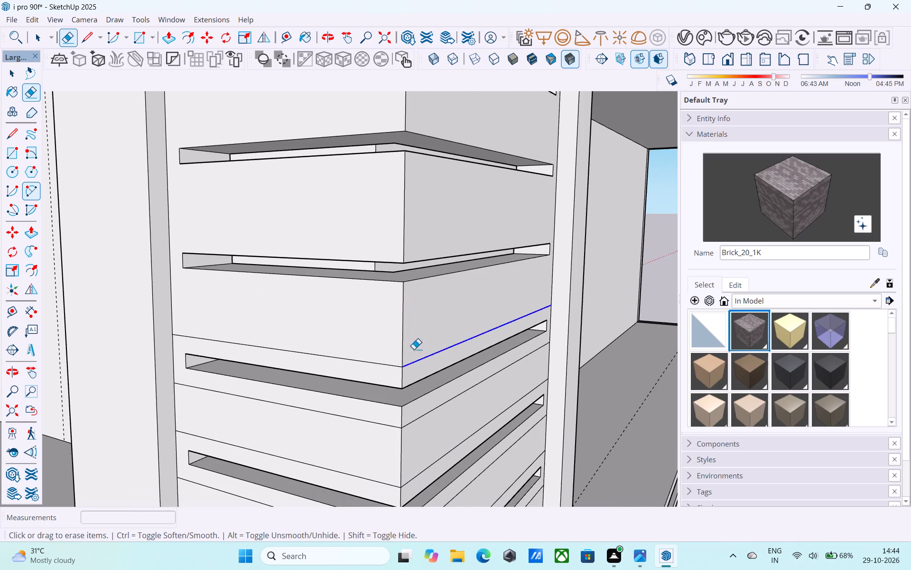
drag(387, 370, 386, 358)
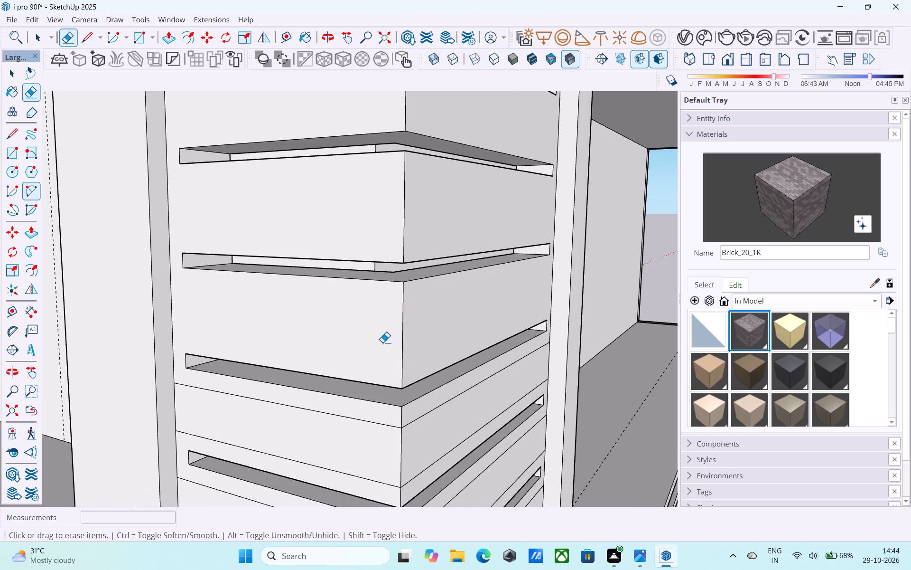
Erase the horizontal lines below the sixth groove and above the seventh groove on both block faces.
drag(387, 422, 387, 431)
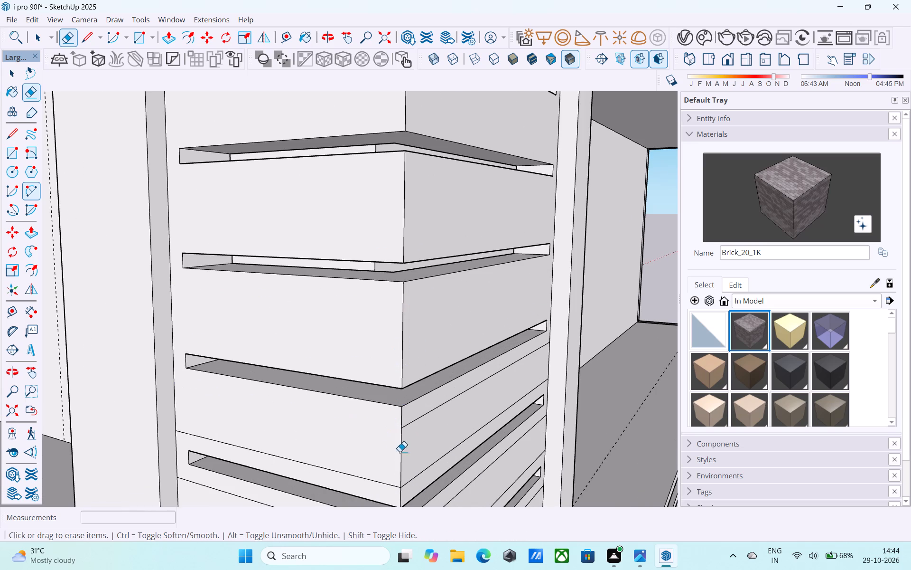
click(418, 418)
scroll(391, 322, down, 7)
scroll(390, 435, up, 6)
click(382, 394)
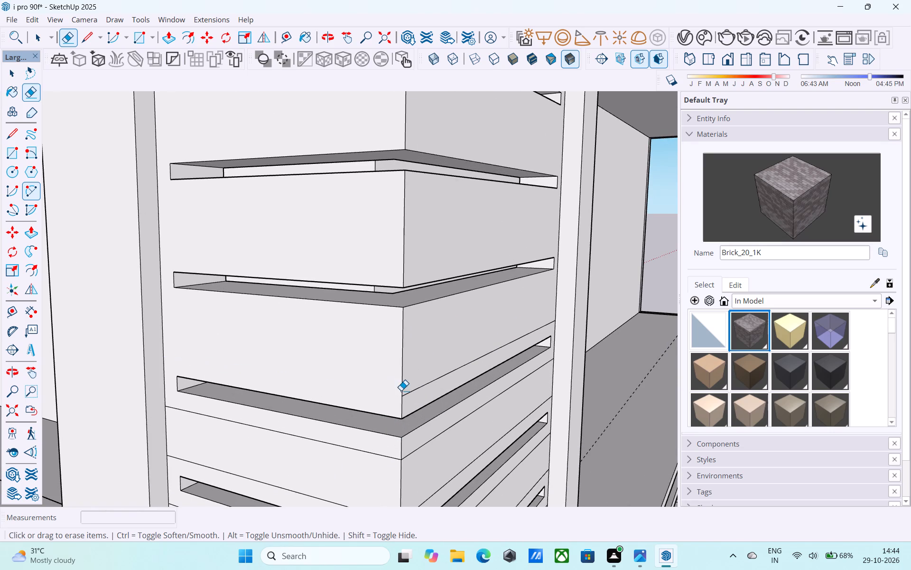
click(407, 392)
Erase the horizontal lines below the seventh groove and above the eighth groove on both block faces.
scroll(408, 358, down, 4)
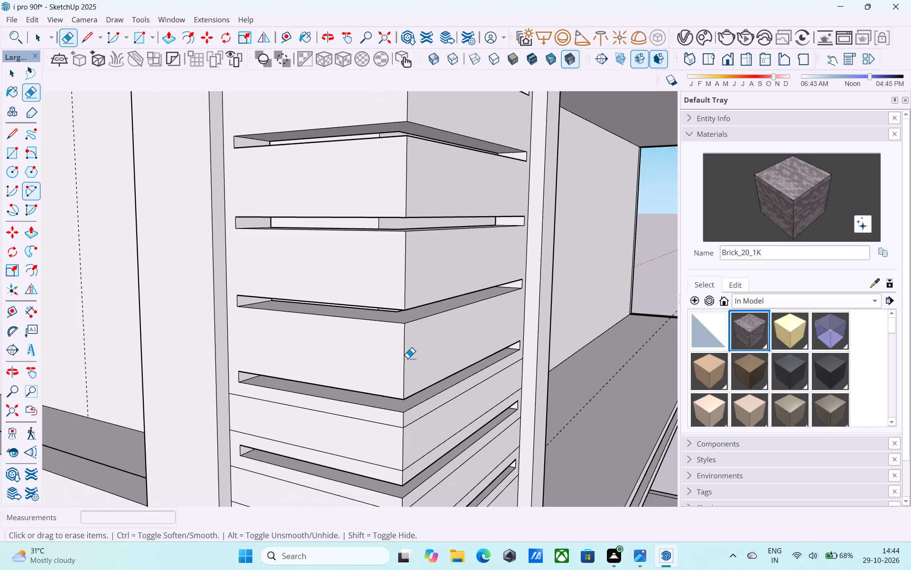
scroll(408, 356, down, 6)
scroll(408, 389, up, 10)
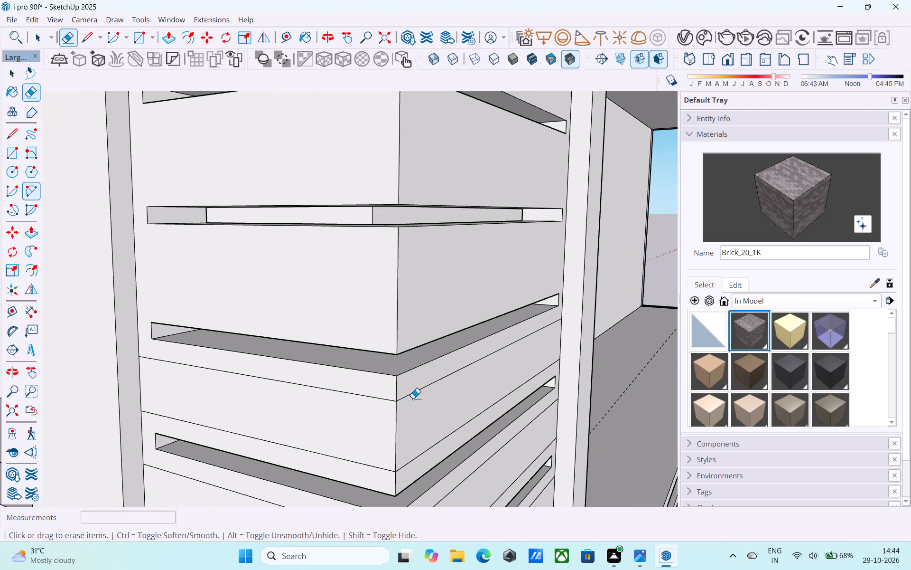
drag(413, 397, 407, 392)
click(389, 401)
scroll(396, 349, down, 6)
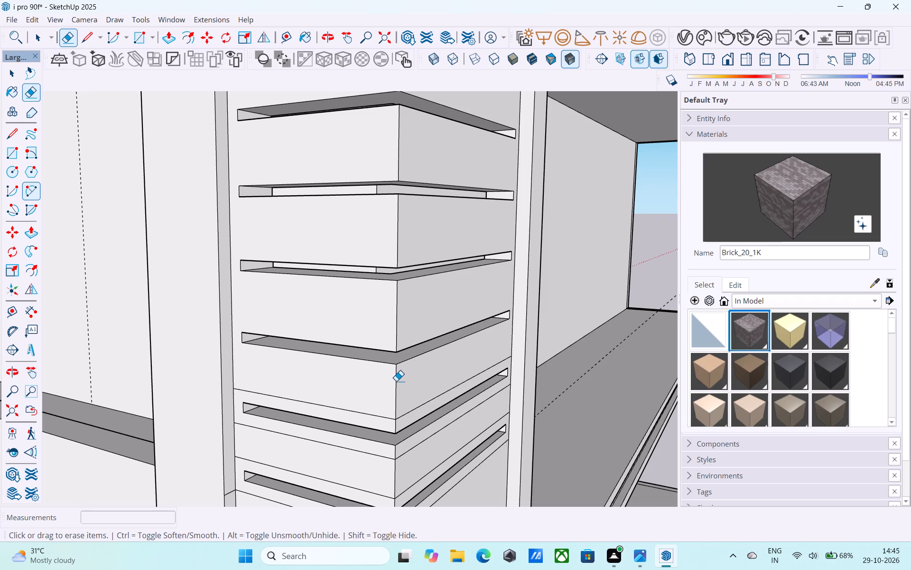
scroll(381, 379, up, 4)
drag(394, 436, 389, 438)
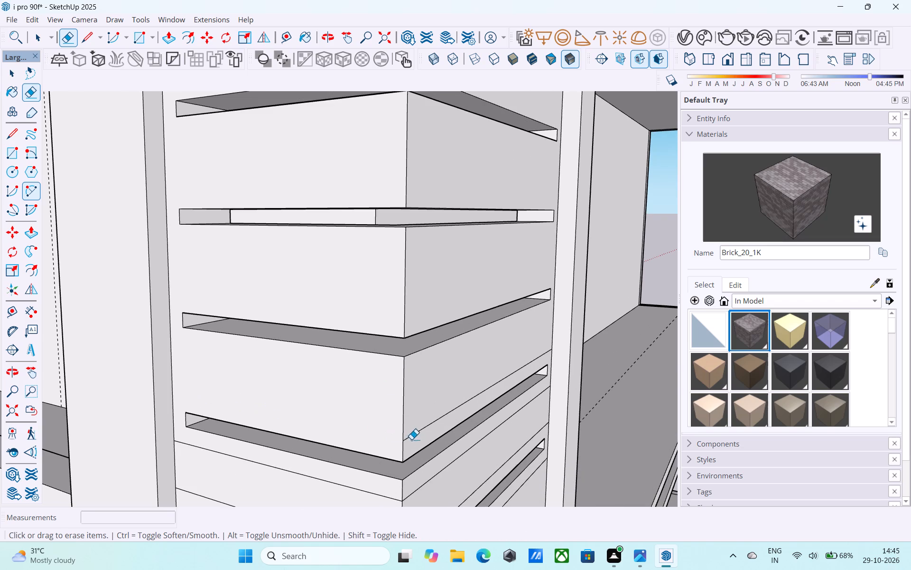
drag(411, 439, 413, 432)
Erase the horizontal lines below the eighth groove and on either side of the lowest groove on both block faces.
scroll(408, 362, down, 10)
scroll(390, 398, up, 9)
drag(386, 392, 386, 397)
click(404, 390)
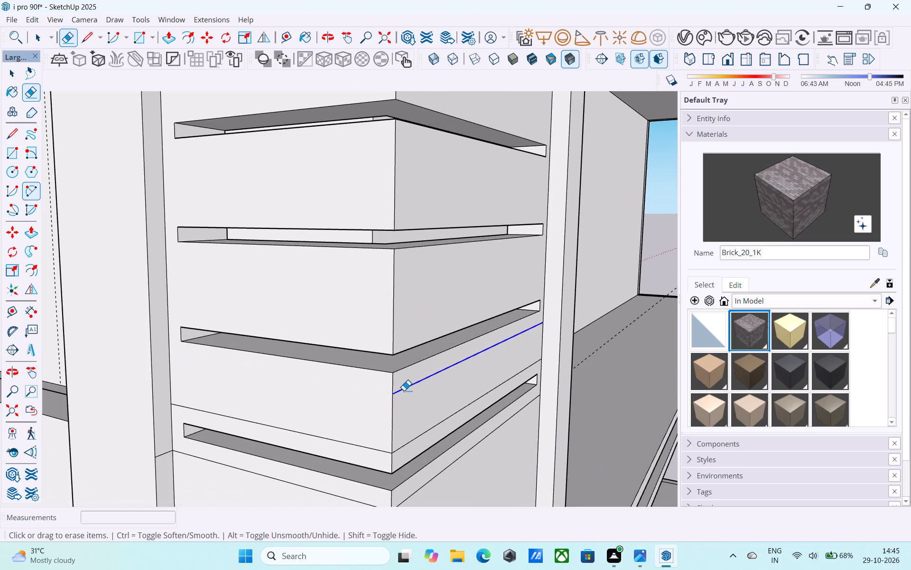
scroll(369, 318, down, 6)
scroll(380, 432, up, 6)
click(362, 353)
click(402, 350)
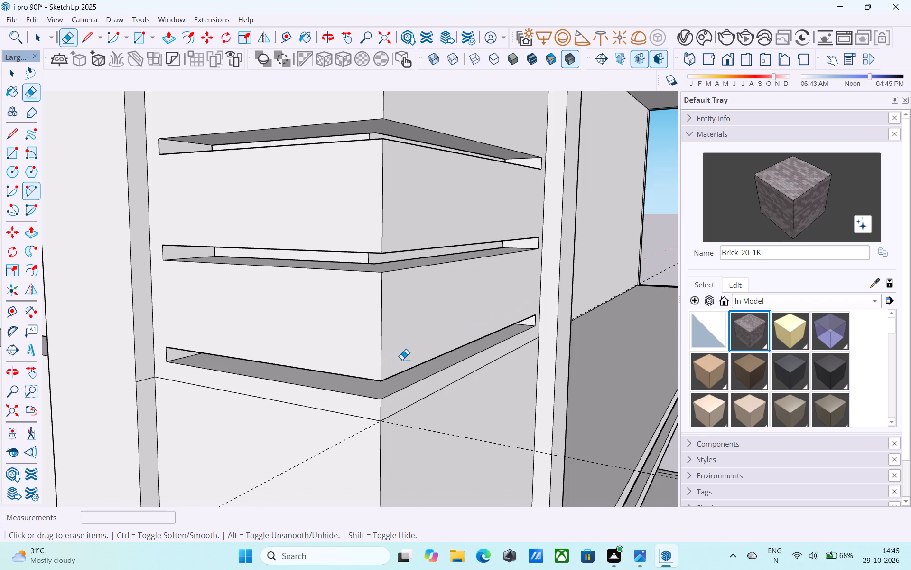
scroll(401, 360, down, 5)
scroll(344, 422, up, 5)
drag(380, 372, 383, 388)
drag(437, 371, 444, 395)
Examine the corner block's grooves and the whole facade from several angles, including the ground-floor entrance.
scroll(448, 443, down, 7)
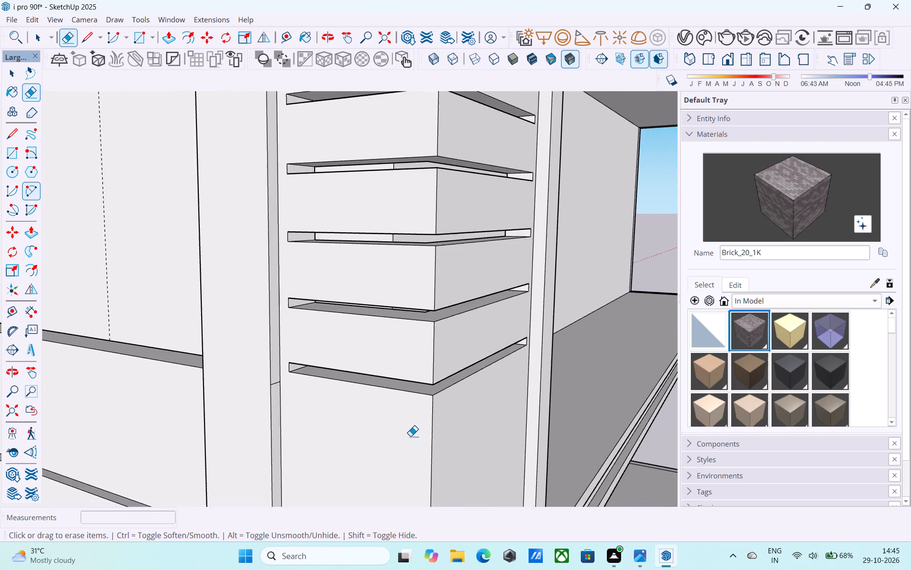
scroll(410, 436, down, 18)
middle_drag(343, 458, 408, 408)
scroll(404, 410, down, 6)
middle_drag(398, 422, 388, 444)
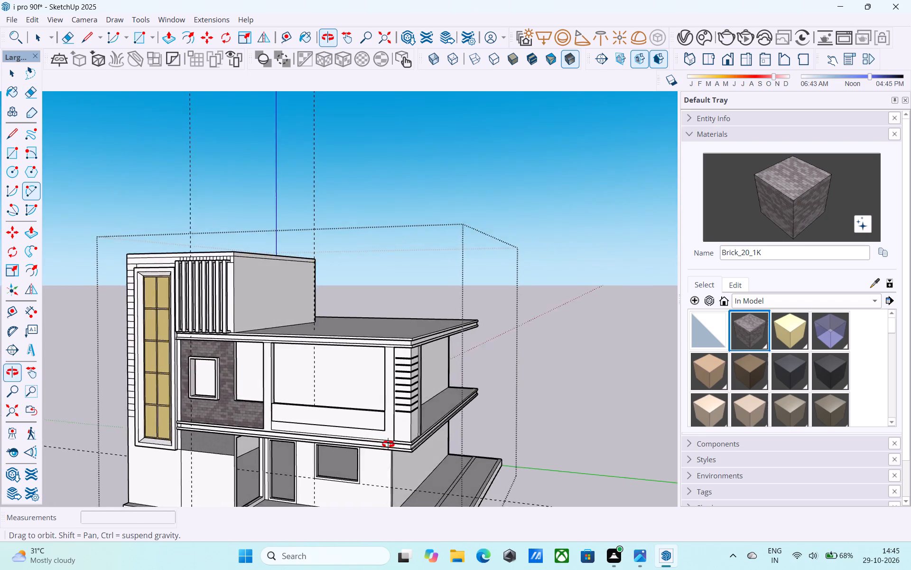
middle_drag(388, 444, 440, 446)
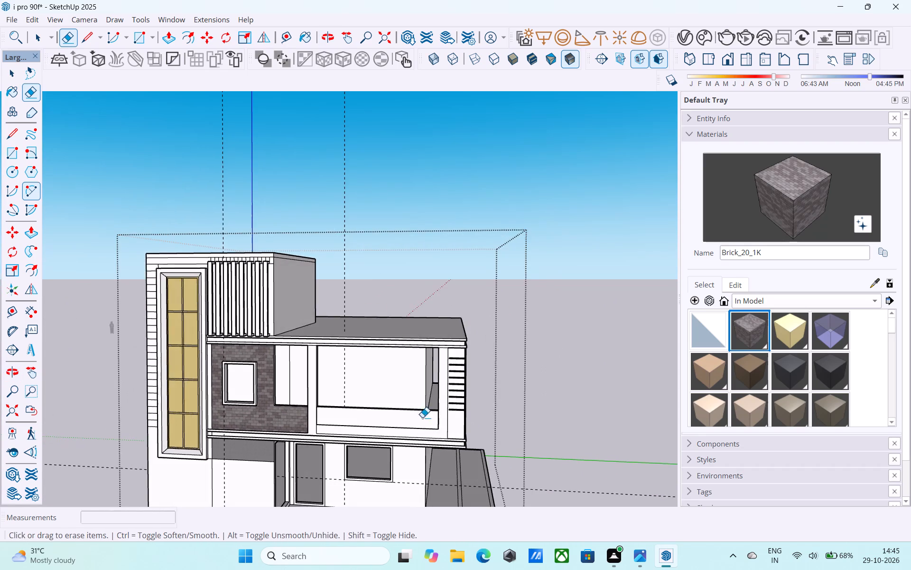
scroll(442, 372, up, 10)
middle_drag(461, 377, 345, 345)
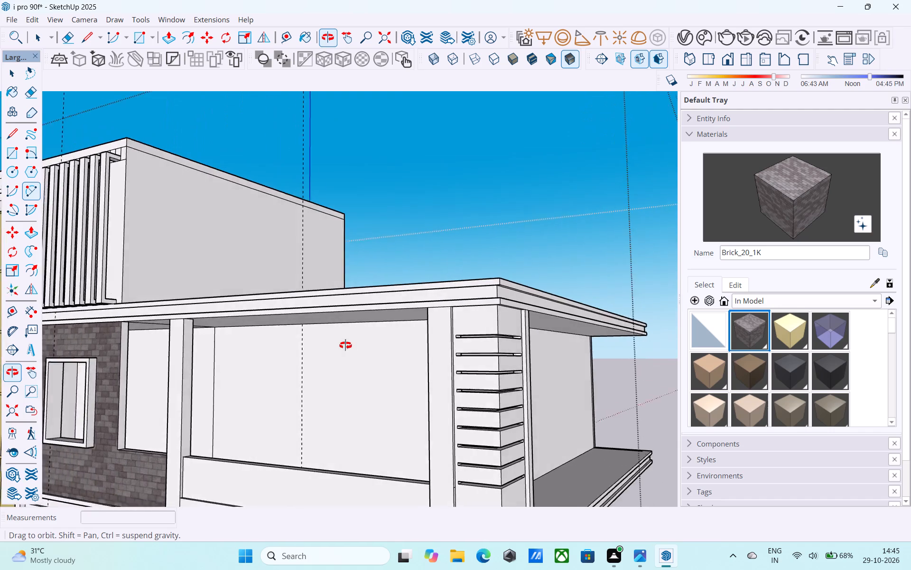
middle_drag(345, 345, 442, 346)
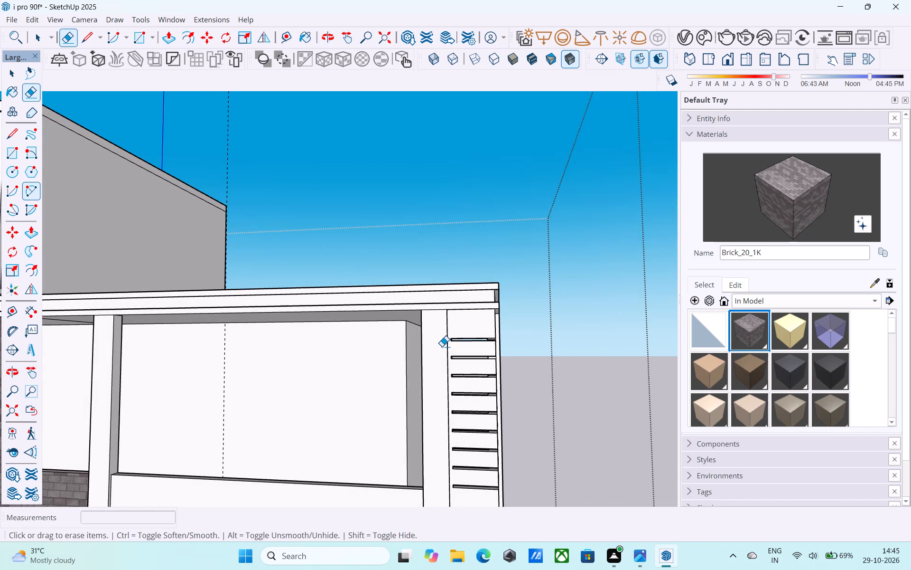
scroll(442, 346, down, 5)
middle_drag(438, 348, 352, 363)
scroll(352, 364, up, 5)
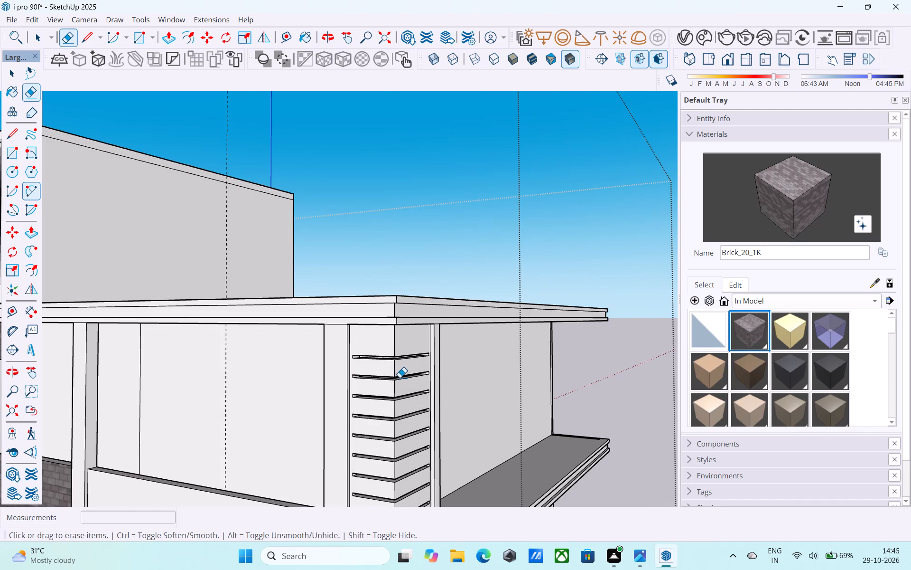
scroll(400, 378, down, 3)
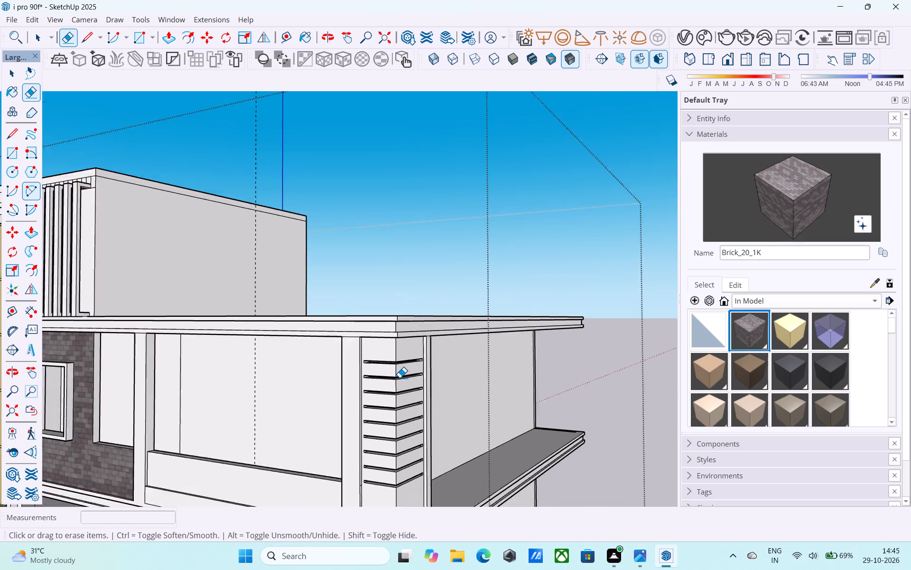
scroll(400, 378, down, 5)
drag(400, 378, 398, 384)
middle_drag(397, 385, 441, 363)
scroll(441, 363, down, 5)
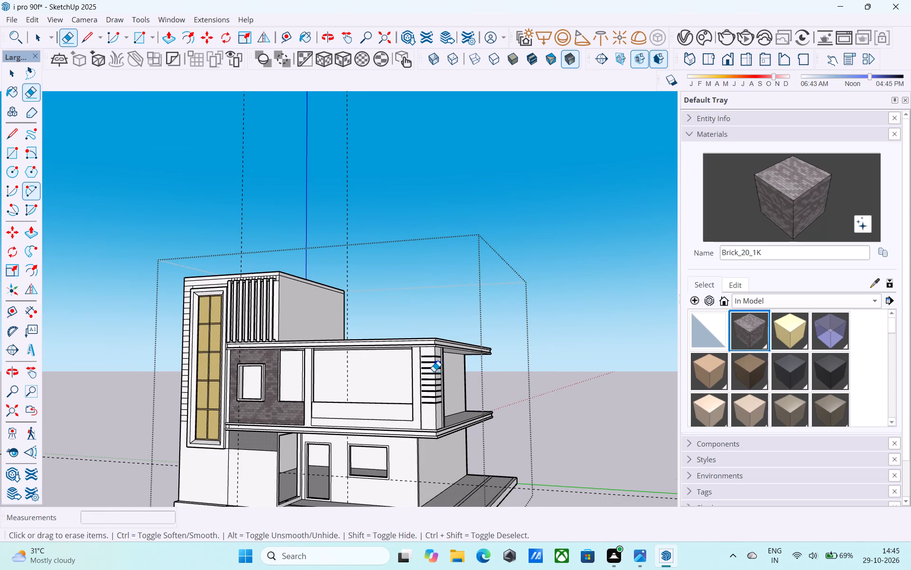
scroll(434, 371, down, 4)
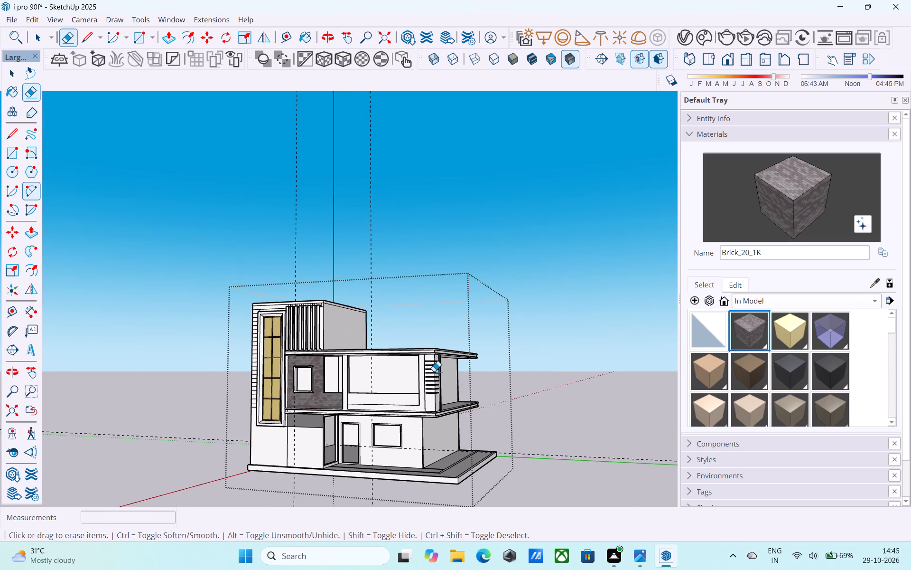
scroll(434, 371, up, 4)
scroll(434, 371, down, 4)
middle_drag(432, 383, 464, 396)
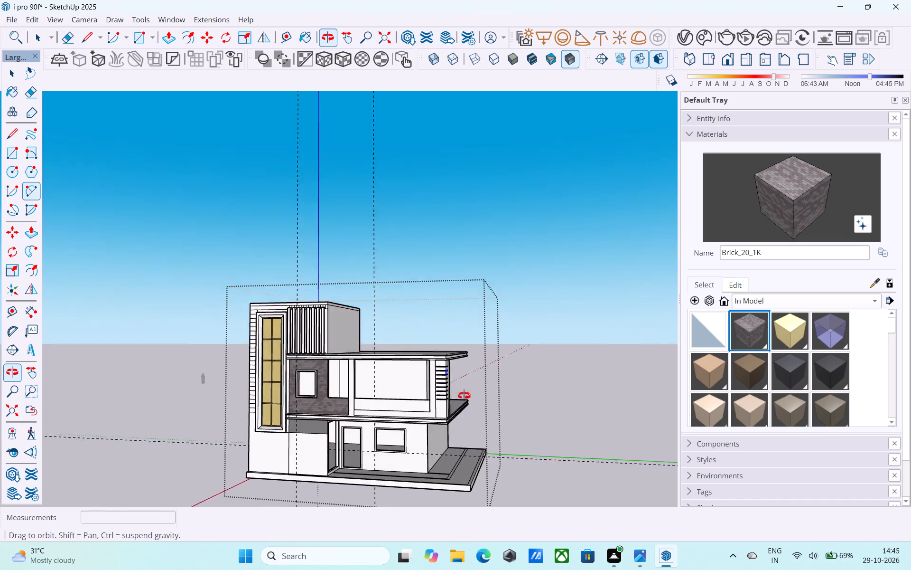
middle_drag(464, 396, 516, 404)
scroll(402, 403, up, 7)
middle_drag(378, 410, 343, 326)
scroll(305, 446, down, 1)
middle_drag(305, 479, 306, 562)
scroll(240, 468, up, 6)
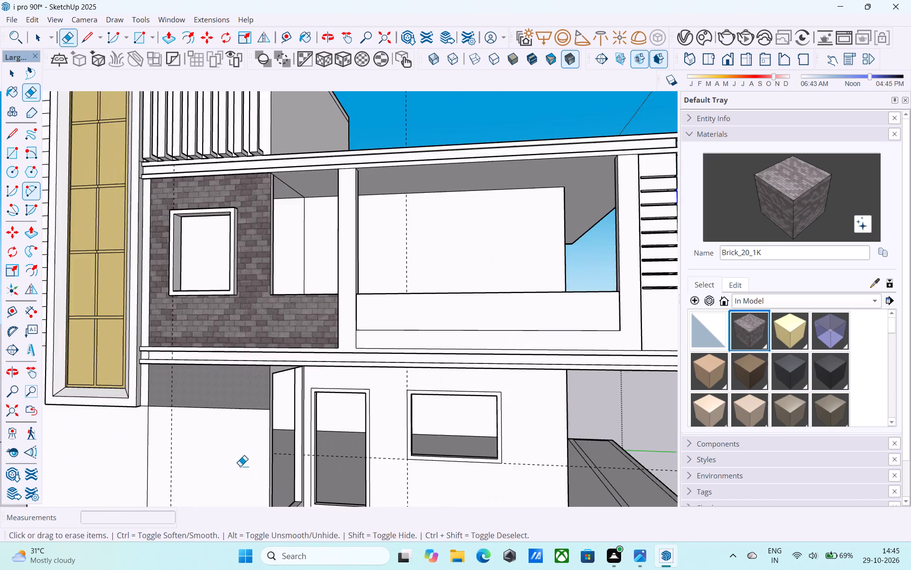
middle_drag(246, 459, 215, 486)
scroll(266, 387, down, 5)
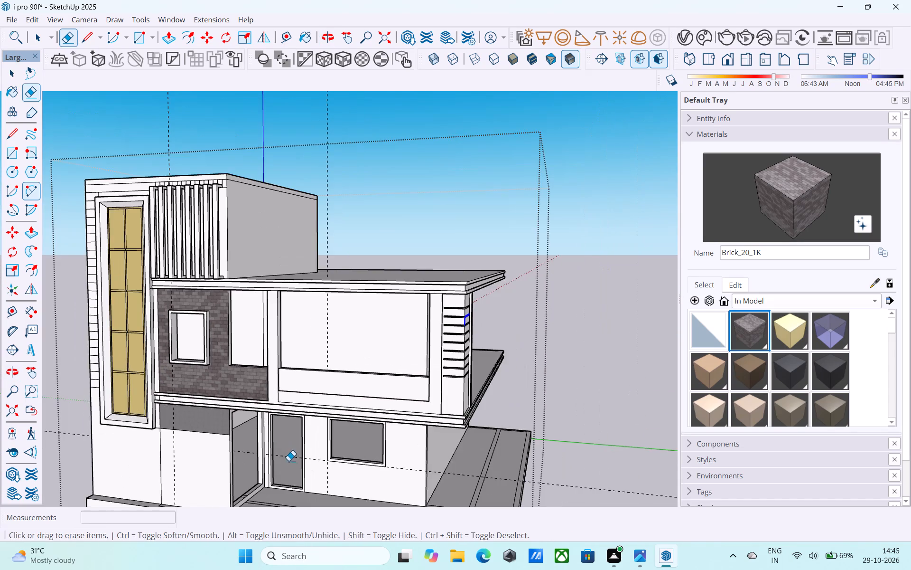
middle_drag(289, 465, 301, 381)
scroll(282, 398, up, 14)
Save the model.
key(space)
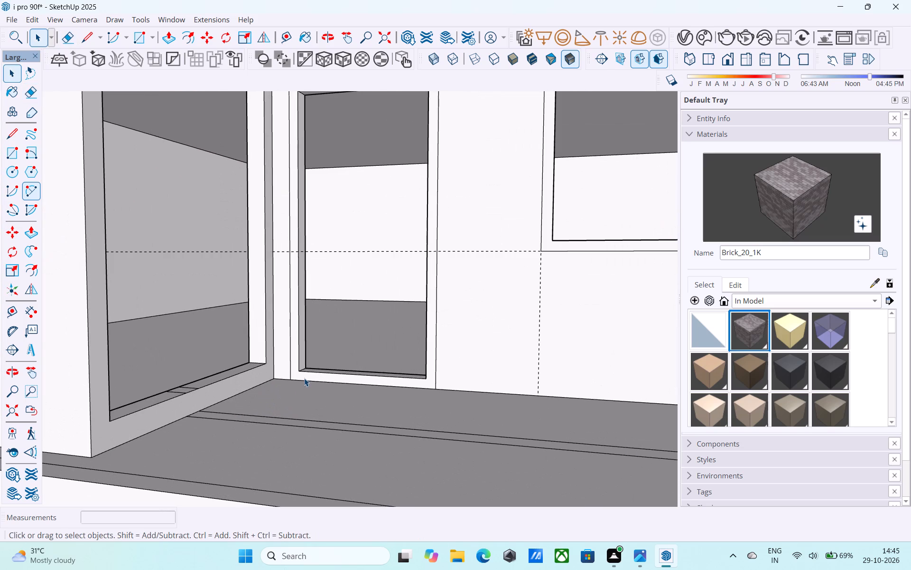
key(ctrl+s)
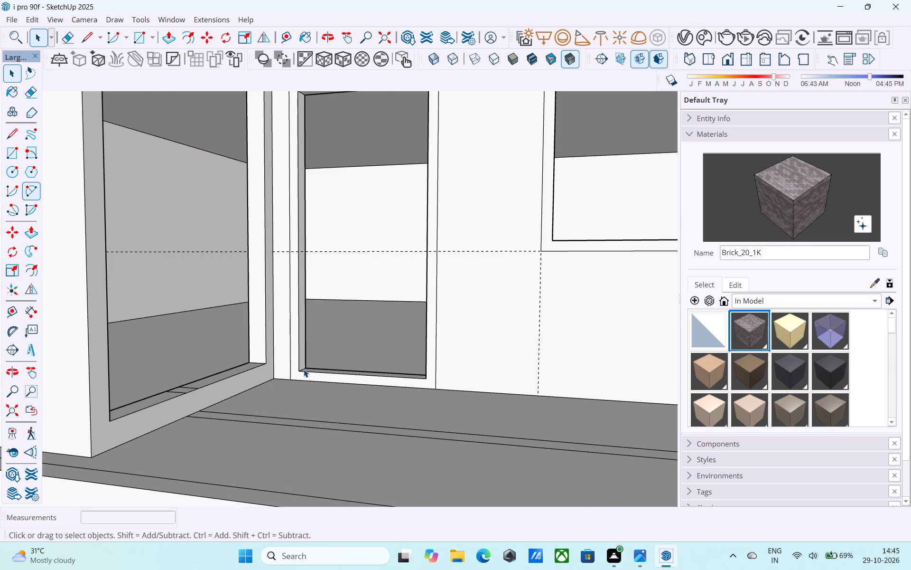
Copy the ground-floor door frame face 11' straight up onto the upper-floor wall, using the wall's bottom corner as reference.
click(302, 376)
key(m)
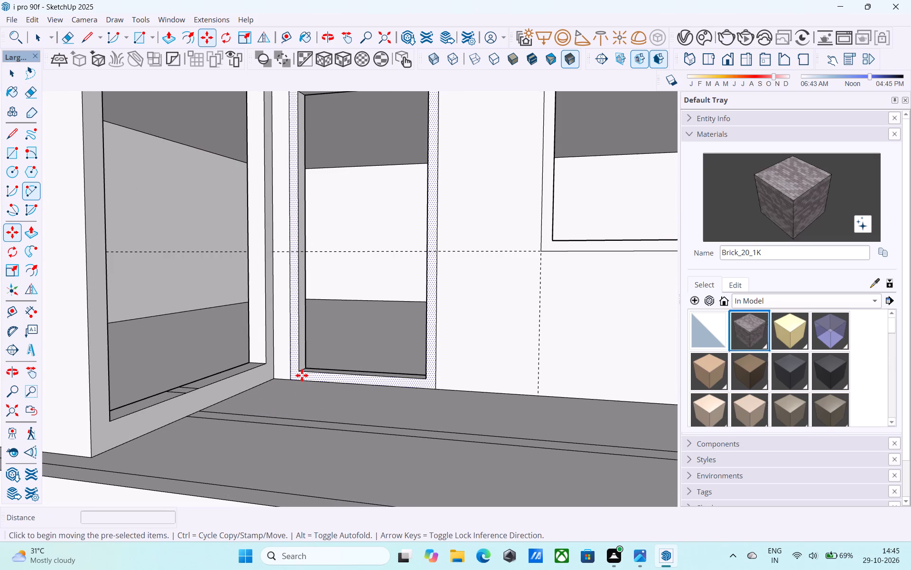
click(276, 378)
scroll(288, 309, down, 4)
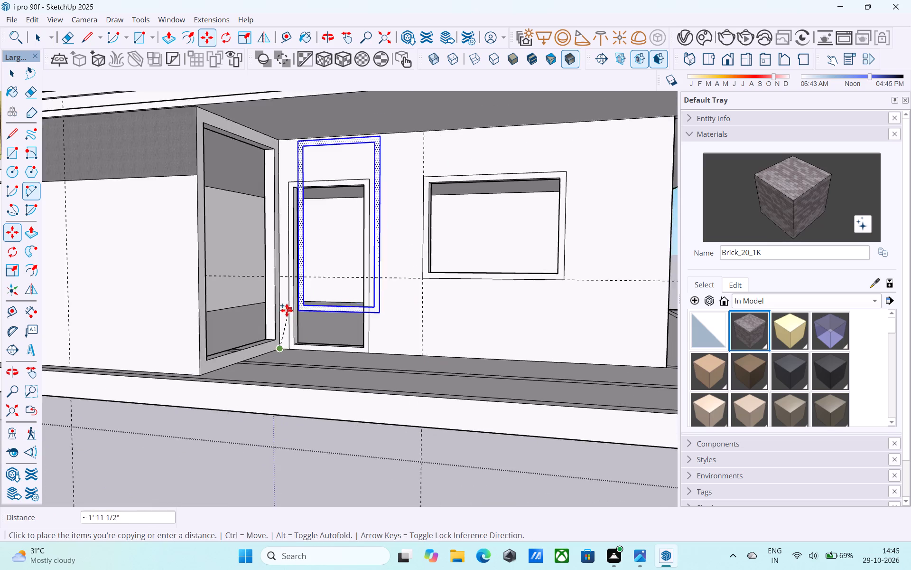
scroll(287, 310, down, 7)
shift+middle_drag(285, 312, 326, 569)
scroll(331, 486, up, 11)
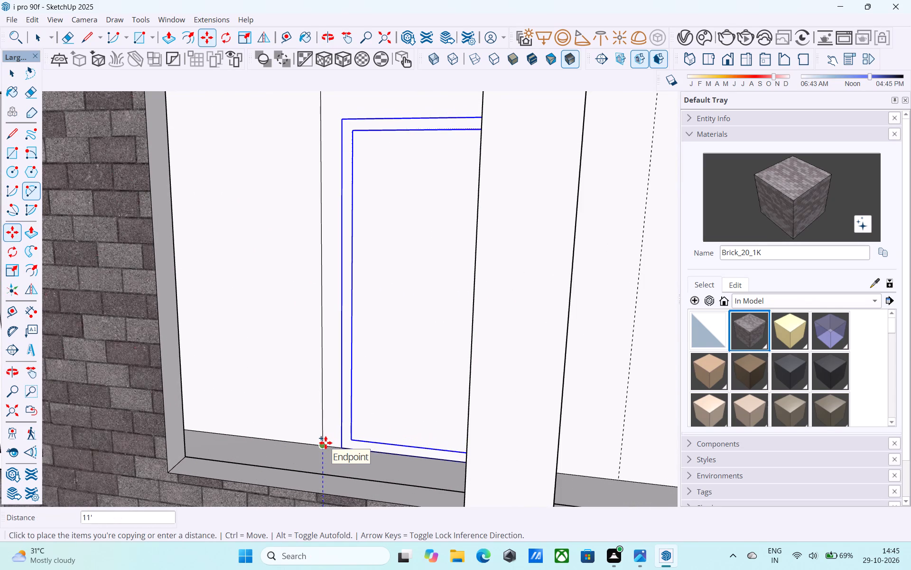
click(325, 443)
scroll(325, 441, down, 6)
key(space)
Draw a 3' 6" by 7' 6" rectangle across the inner opening of the copied upper-floor door frame.
scroll(357, 425, down, 3)
middle_drag(357, 425, 273, 438)
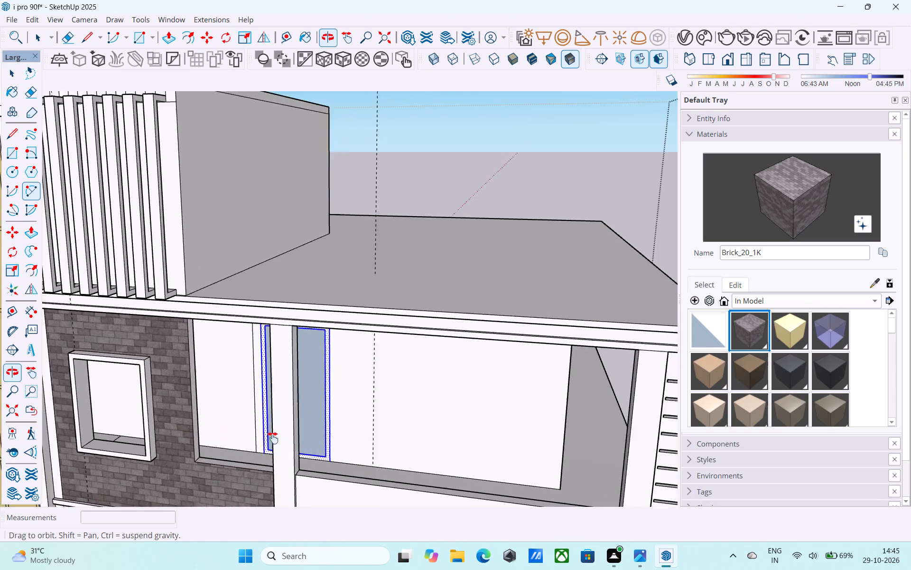
middle_drag(273, 438, 323, 425)
key(r)
scroll(338, 316, up, 3)
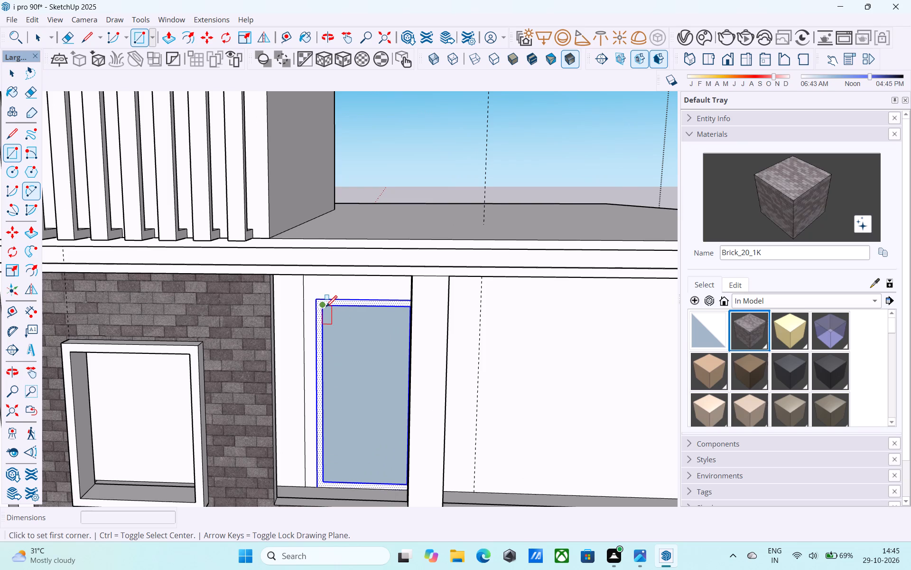
click(326, 308)
scroll(326, 308, down, 4)
middle_drag(355, 361, 363, 359)
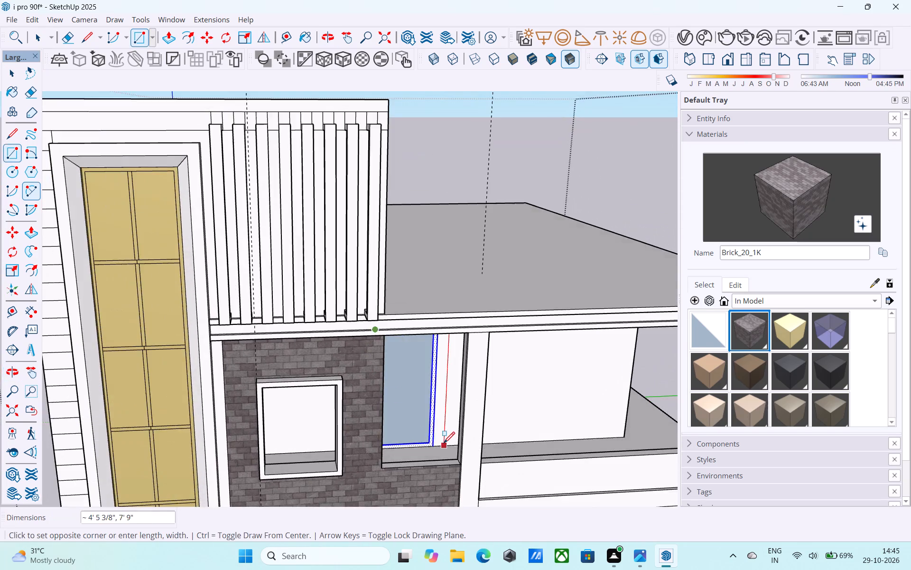
scroll(444, 444, up, 7)
click(419, 442)
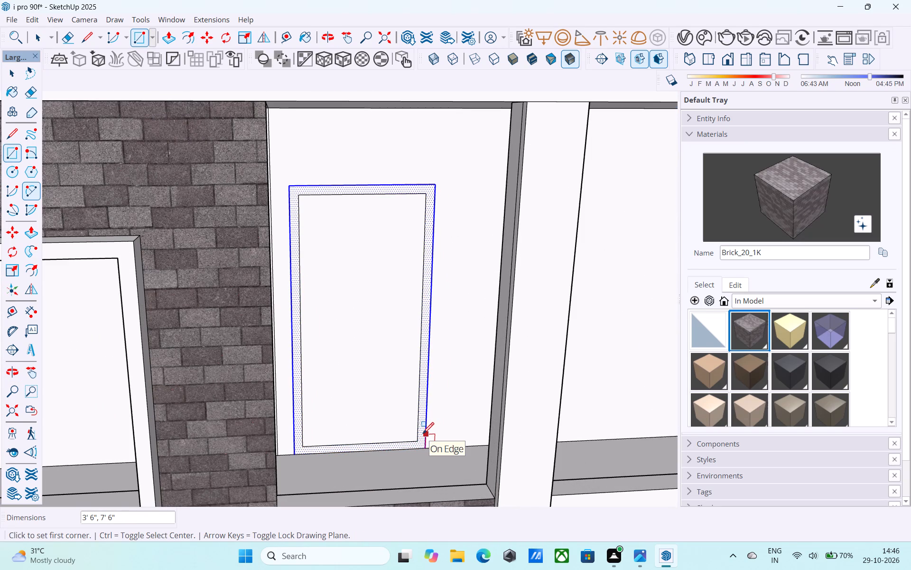
Push the face inside the upper-floor door frame 6" back through the wall to open the doorway.
scroll(422, 435, down, 5)
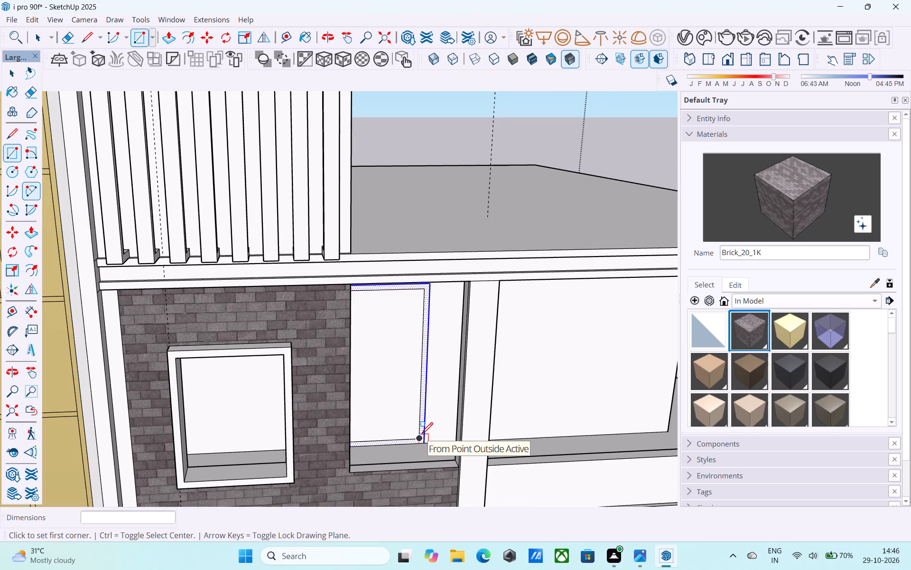
middle_drag(419, 435, 415, 434)
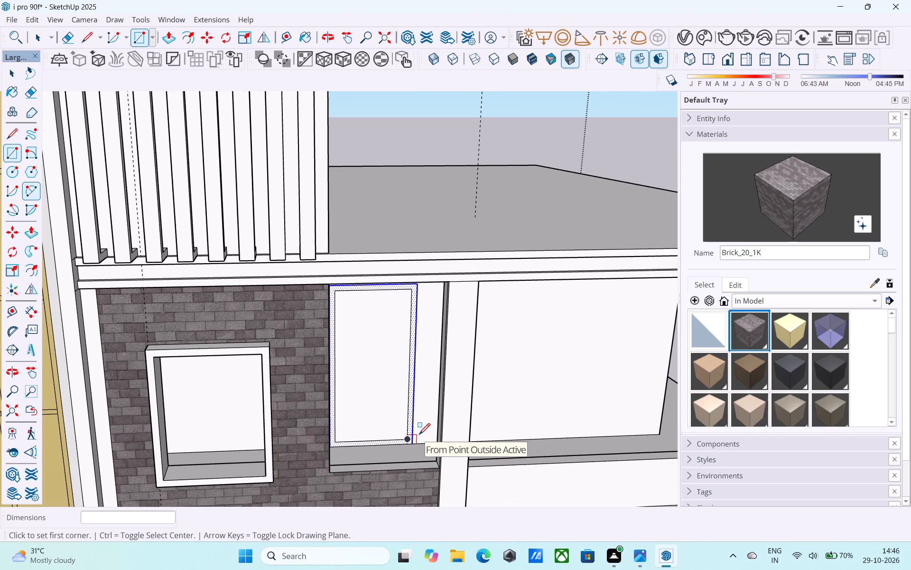
scroll(419, 436, down, 6)
middle_drag(409, 451, 356, 437)
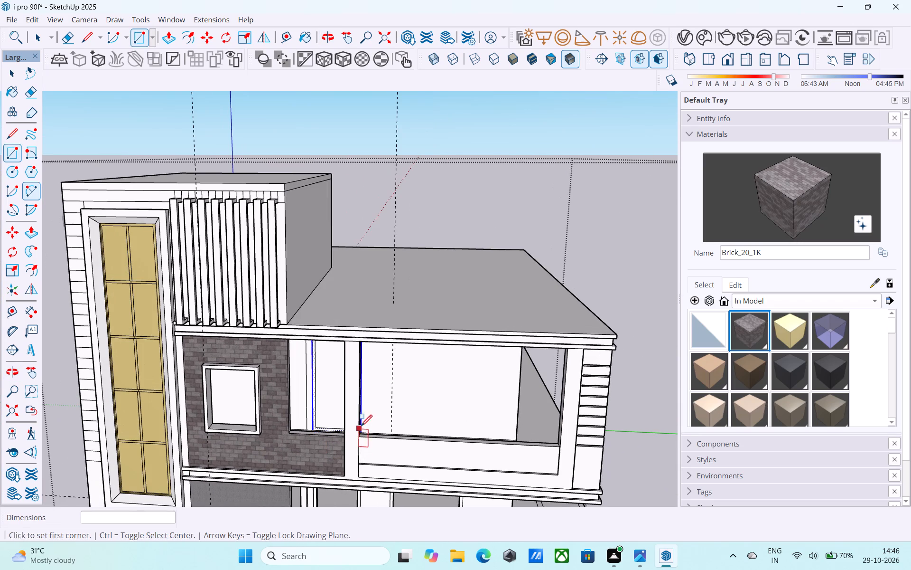
middle_drag(362, 427, 390, 391)
key(space)
scroll(367, 386, up, 3)
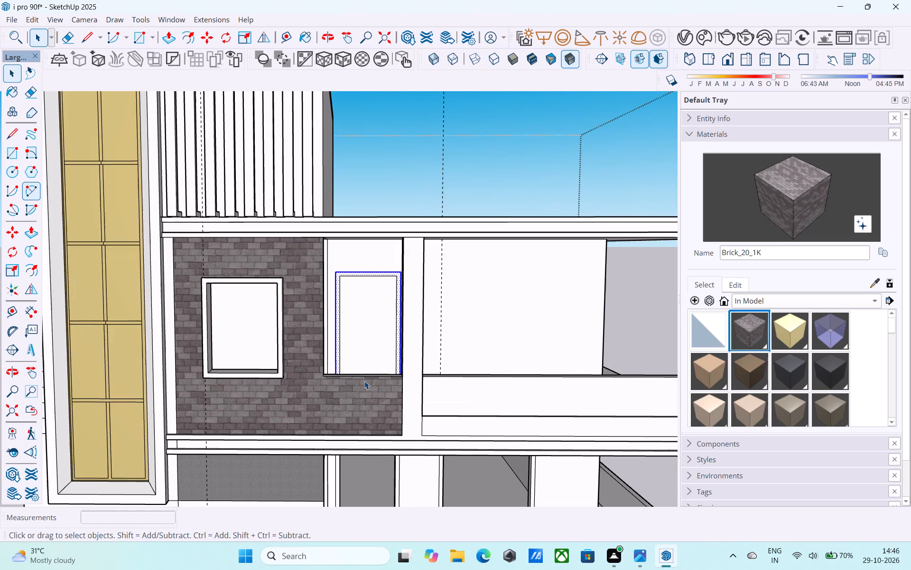
click(367, 360)
scroll(367, 359, up, 5)
key(p)
click(367, 359)
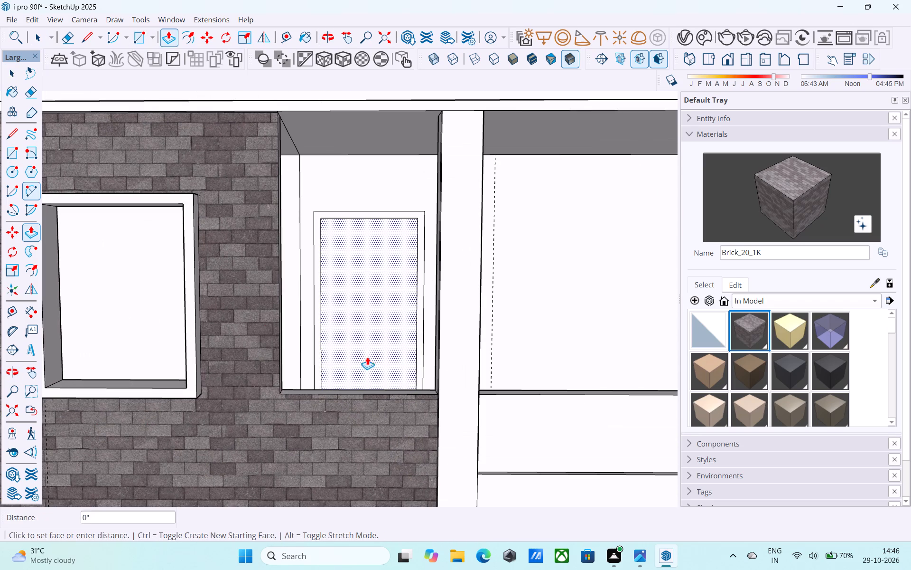
click(372, 327)
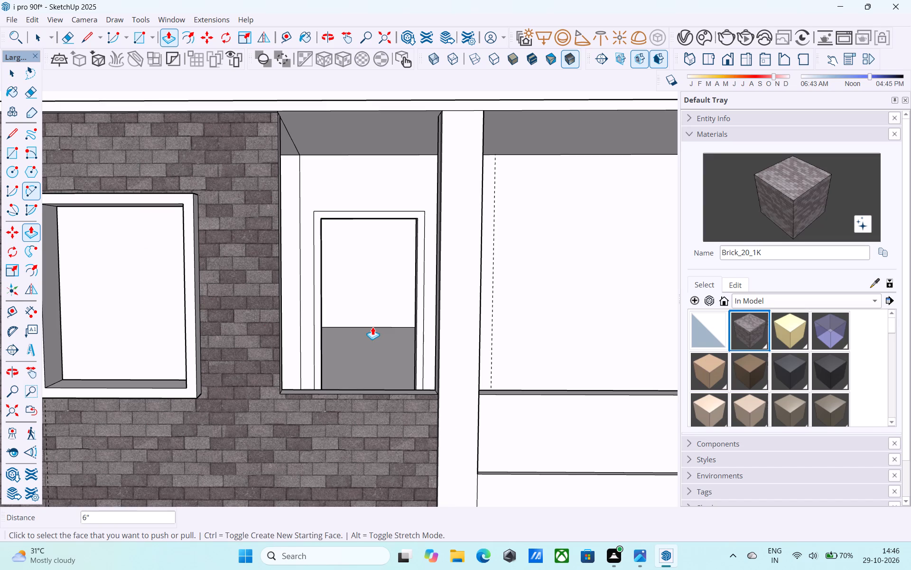
key(space)
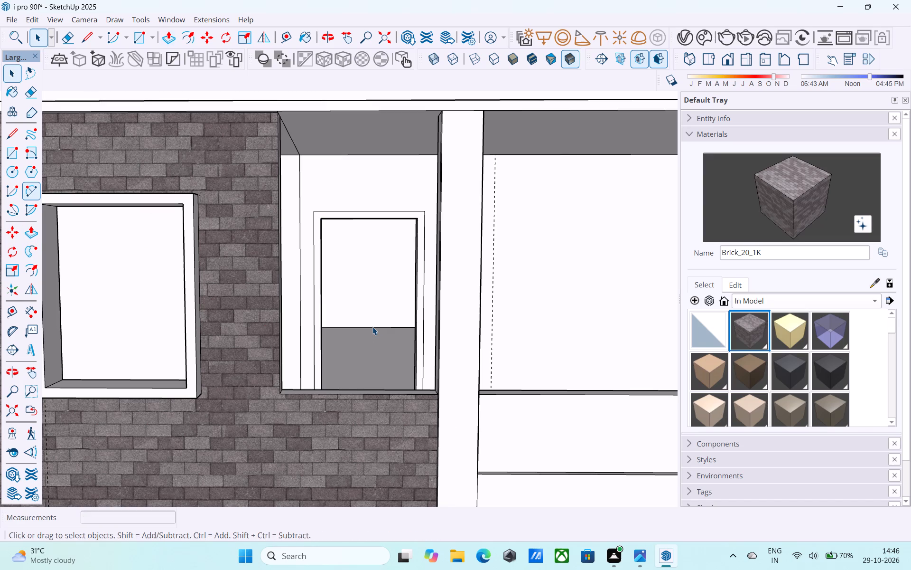
Place a horizontal guide 3' above the bottom edge of the upper-floor wall behind the balcony.
scroll(355, 336, down, 8)
middle_drag(338, 374, 338, 381)
middle_drag(381, 414, 368, 413)
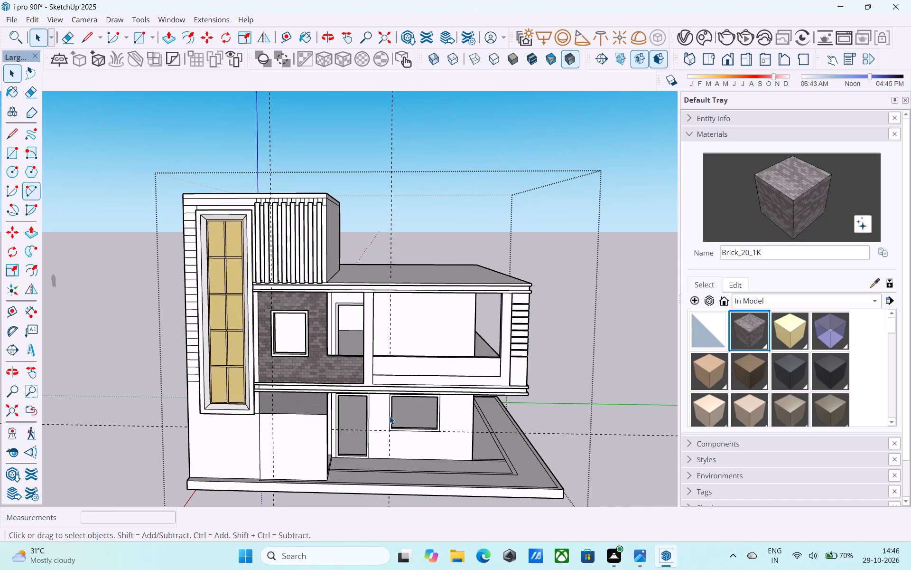
scroll(390, 415, up, 4)
middle_drag(390, 414, 390, 471)
scroll(395, 457, up, 1)
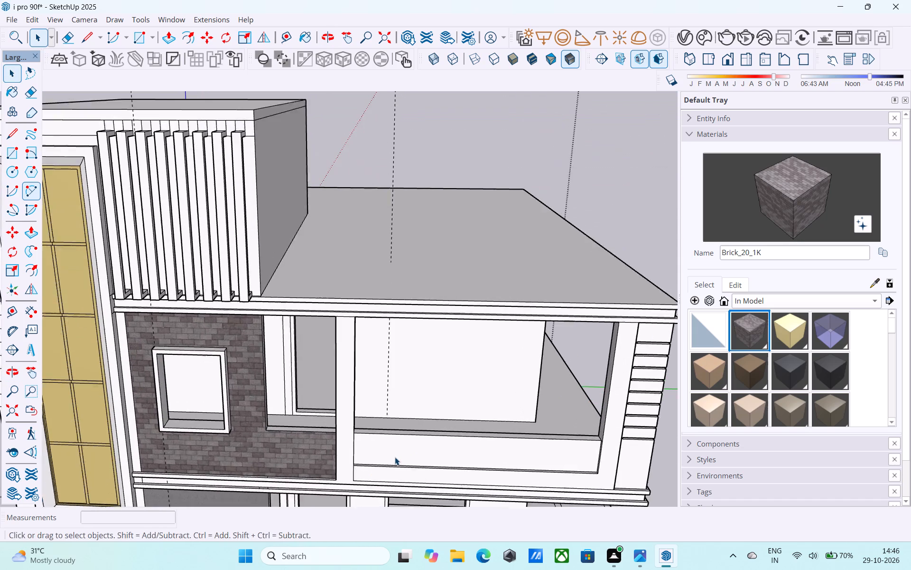
scroll(395, 457, up, 2)
key(t)
click(418, 413)
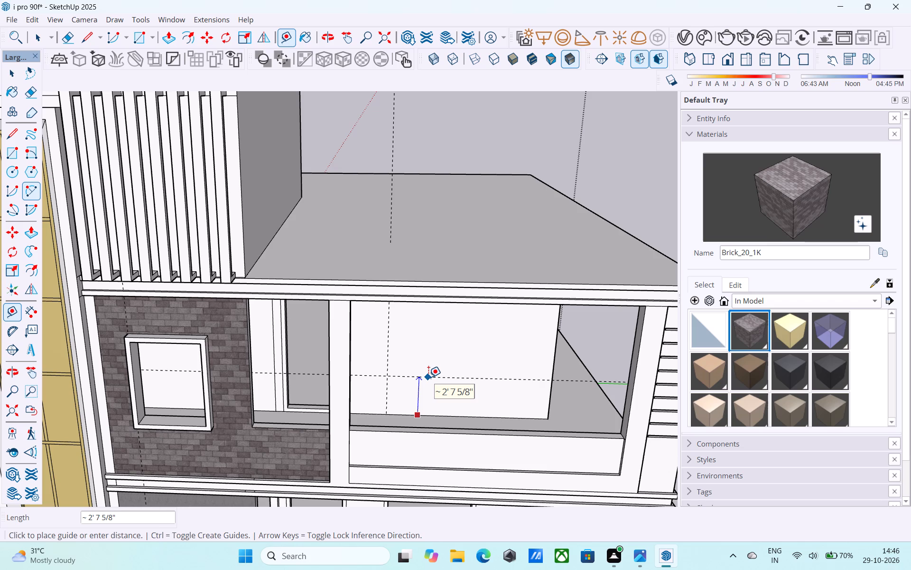
text(3')
key(Return)
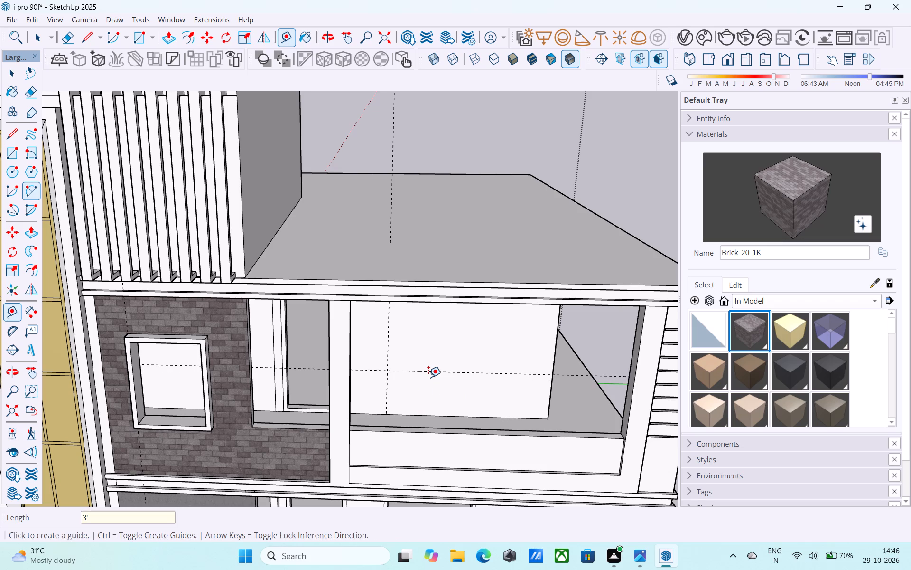
Copy the ground-floor window frame face up onto the upper-floor wall, placing its lower corner where the vertical and 3' guides cross.
scroll(426, 380, down, 3)
shift+middle_drag(424, 388, 422, 309)
scroll(423, 313, up, 5)
scroll(393, 411, up, 2)
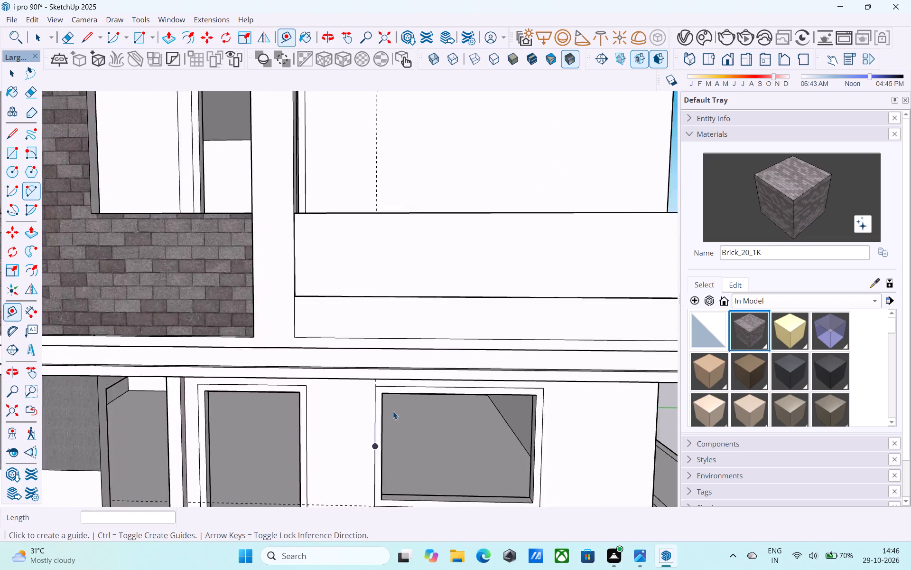
key(space)
scroll(393, 411, up, 4)
click(349, 380)
scroll(349, 380, down, 5)
key(m)
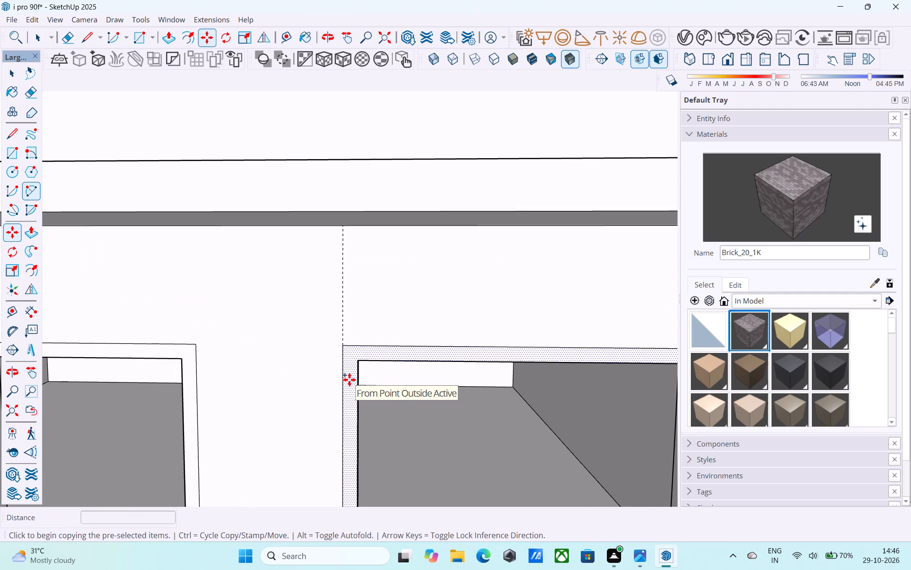
scroll(349, 380, down, 1)
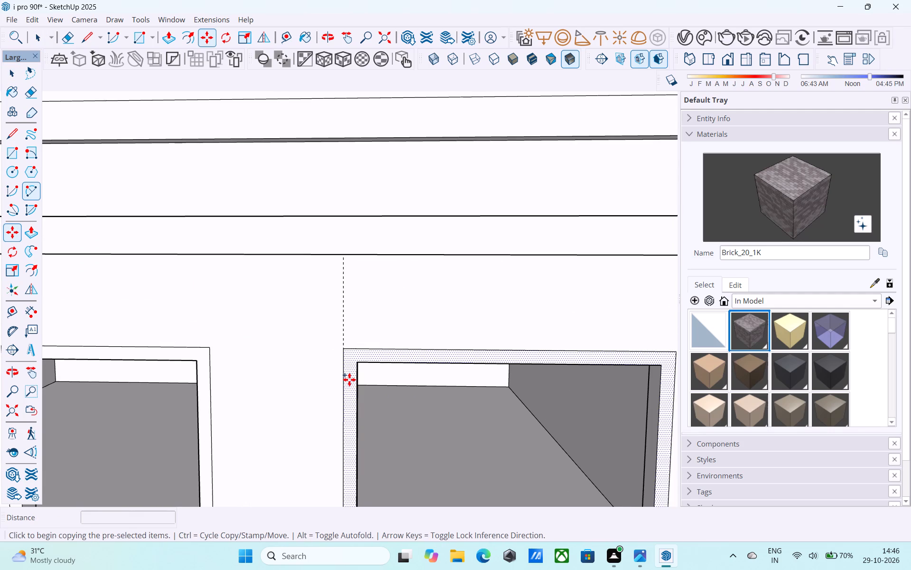
scroll(349, 380, down, 9)
scroll(360, 489, up, 4)
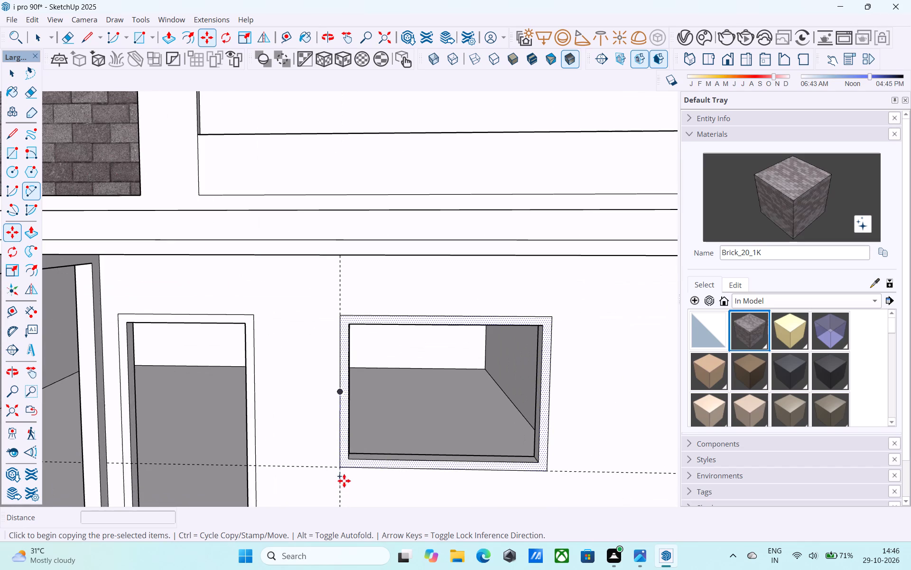
click(343, 469)
scroll(346, 389, down, 3)
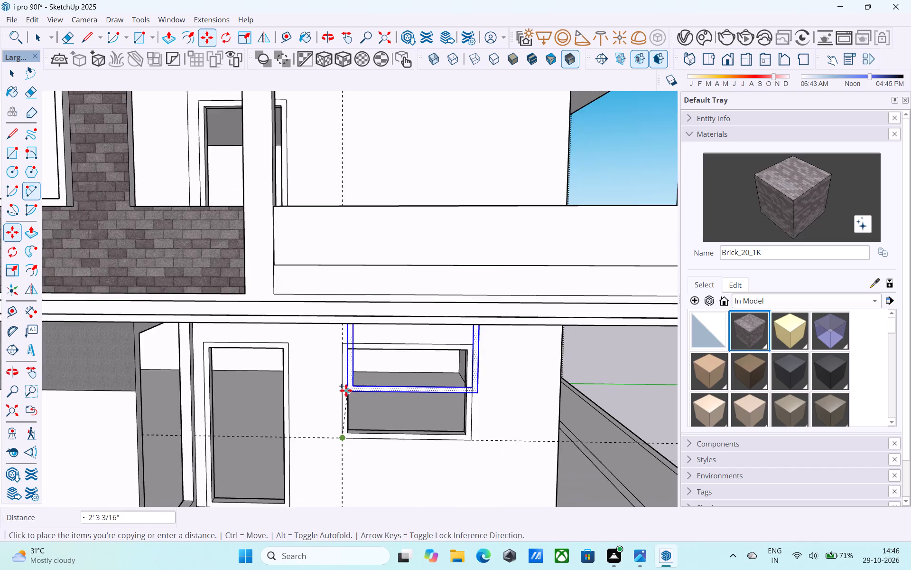
scroll(346, 390, down, 4)
shift+middle_drag(344, 399, 331, 537)
scroll(313, 431, up, 4)
scroll(346, 373, up, 3)
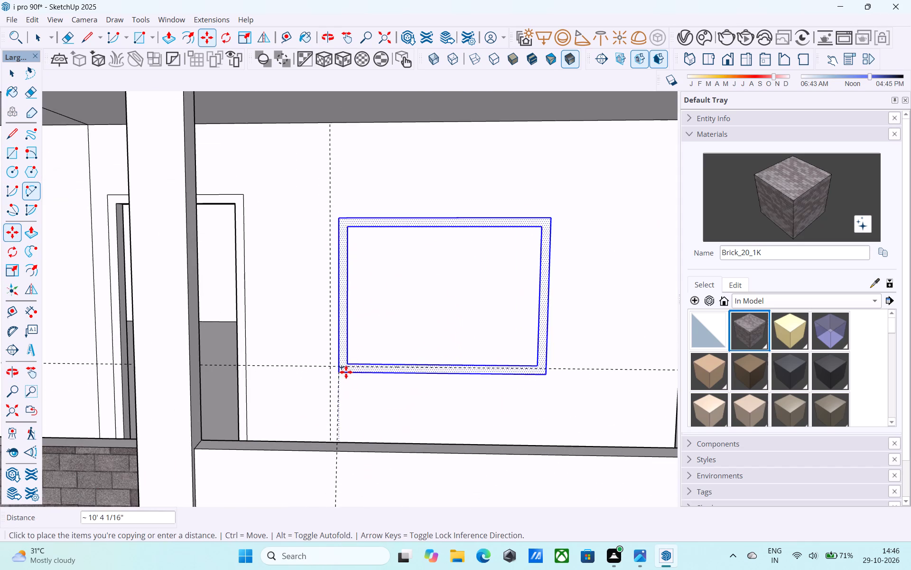
click(333, 366)
Draw a rectangle across the inner opening of the copied upper-floor window frame, from corner to opposite corner.
scroll(333, 366, down, 3)
key(r)
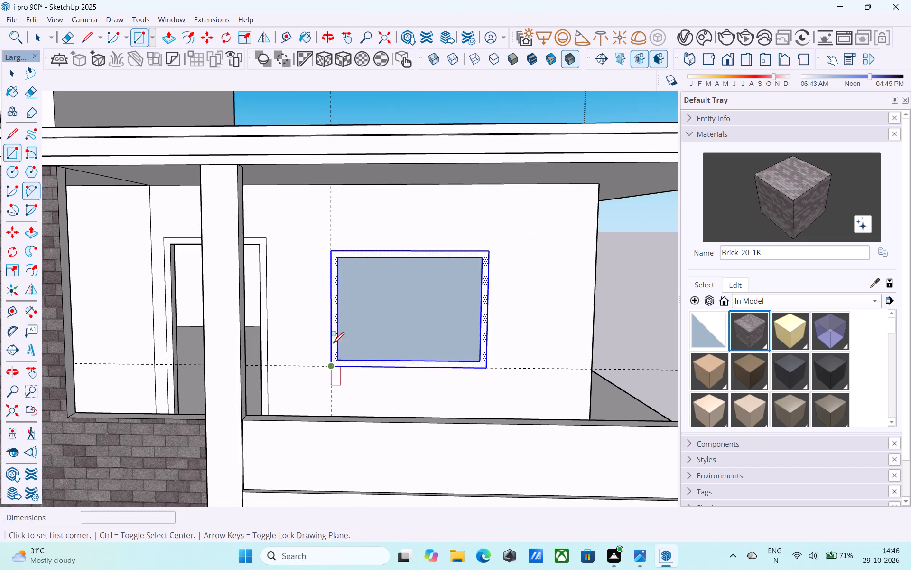
click(339, 260)
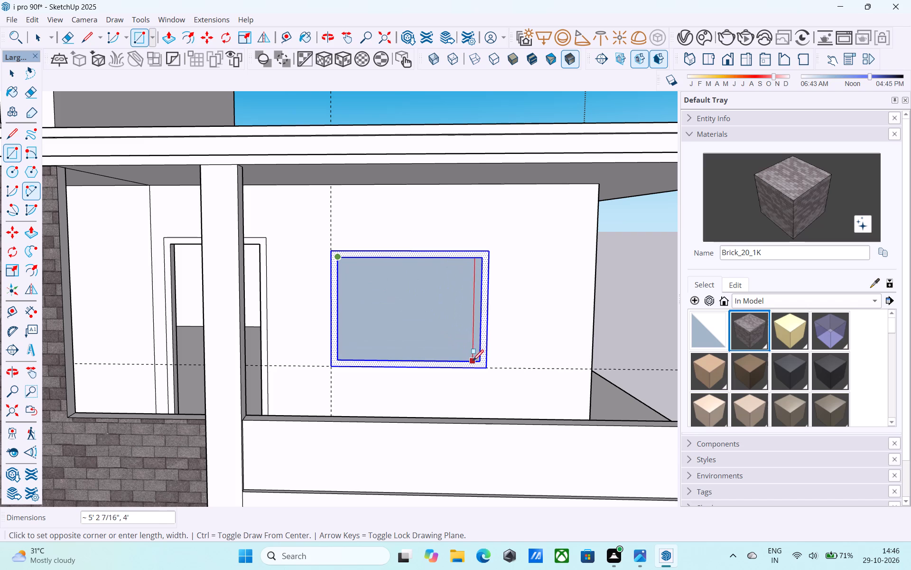
click(478, 364)
key(space)
Push the face inside the upper-floor window frame back through the wall to open the window.
click(444, 336)
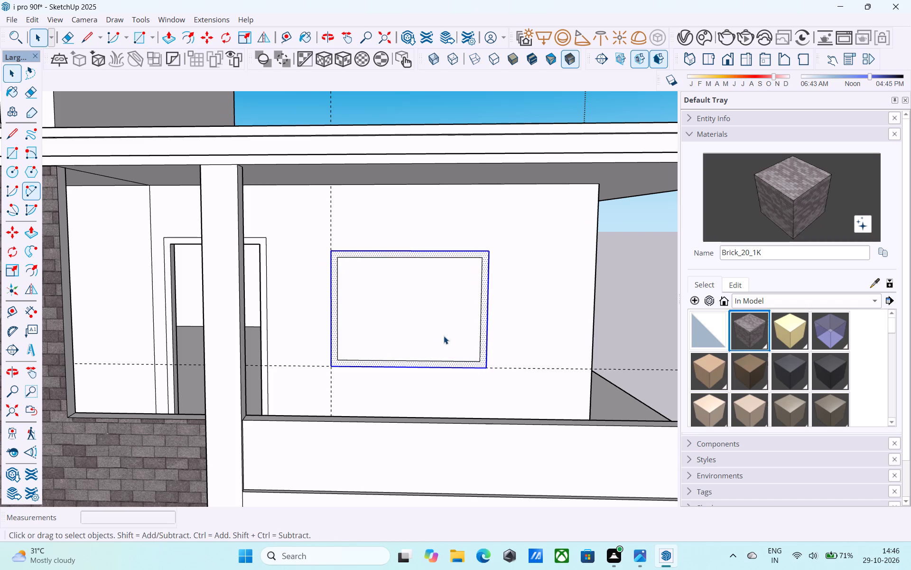
key(p)
click(444, 336)
scroll(444, 336, up, 3)
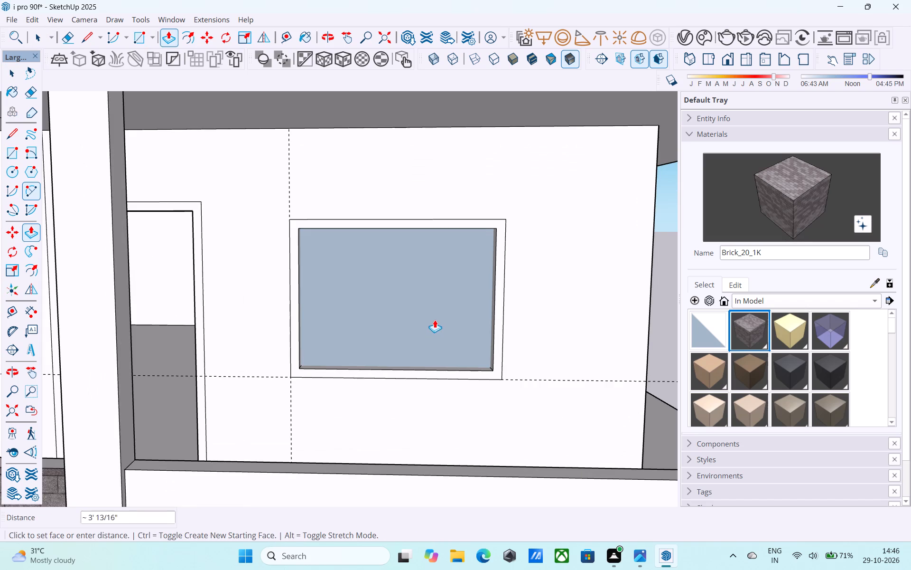
click(424, 292)
key(space)
scroll(426, 292, down, 6)
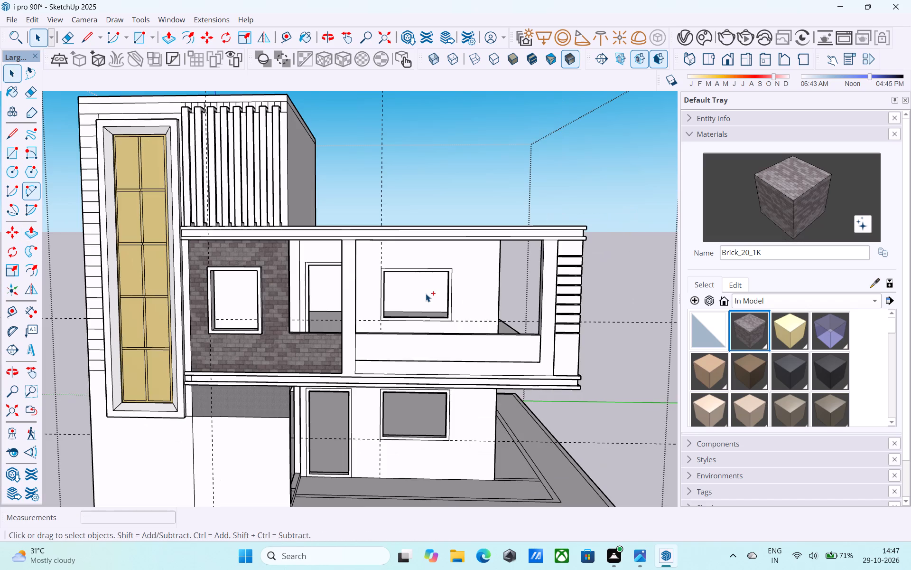
Save the model.
key(ctrl+s)
Examine the whole house from the front and side, including the new upper-floor door and window openings.
scroll(426, 294, down, 6)
middle_drag(425, 296, 410, 285)
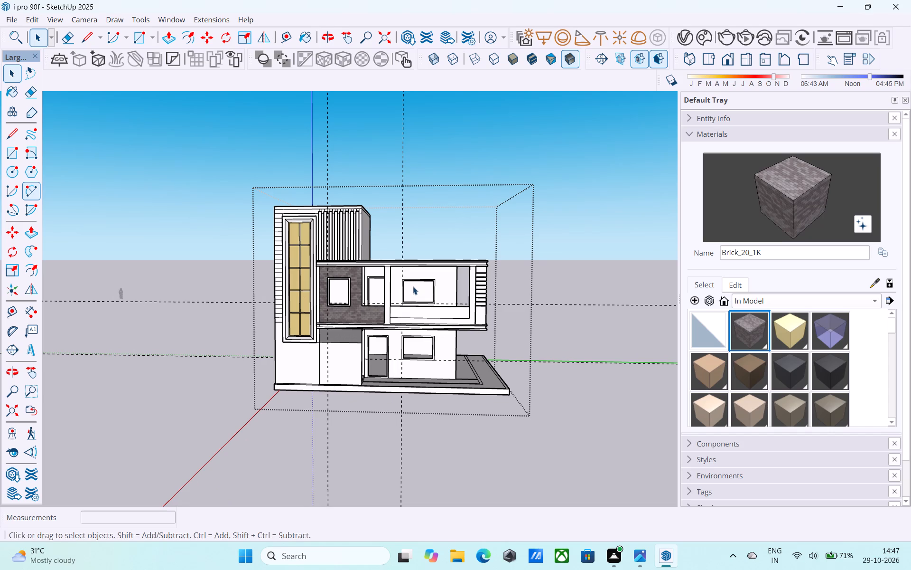
middle_drag(413, 286, 359, 307)
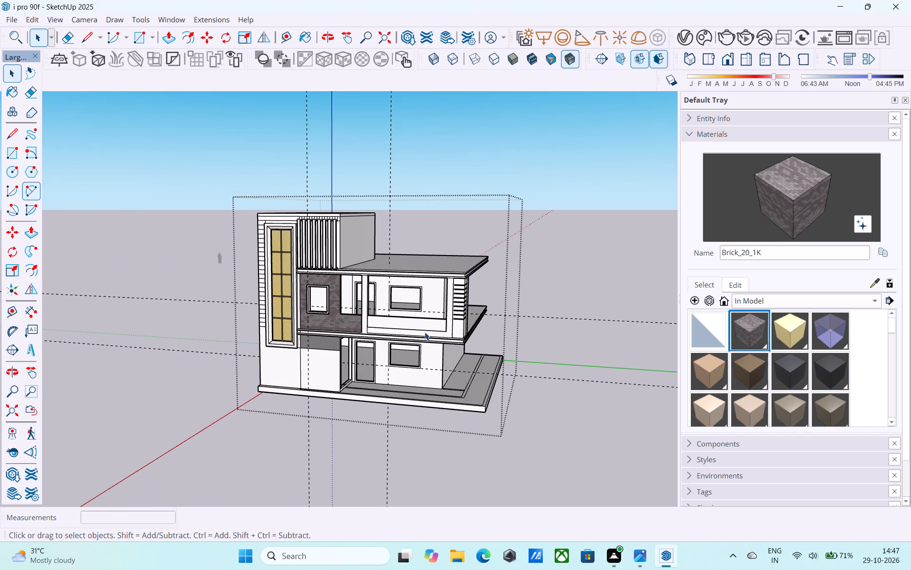
scroll(441, 335, down, 4)
middle_drag(441, 335, 418, 327)
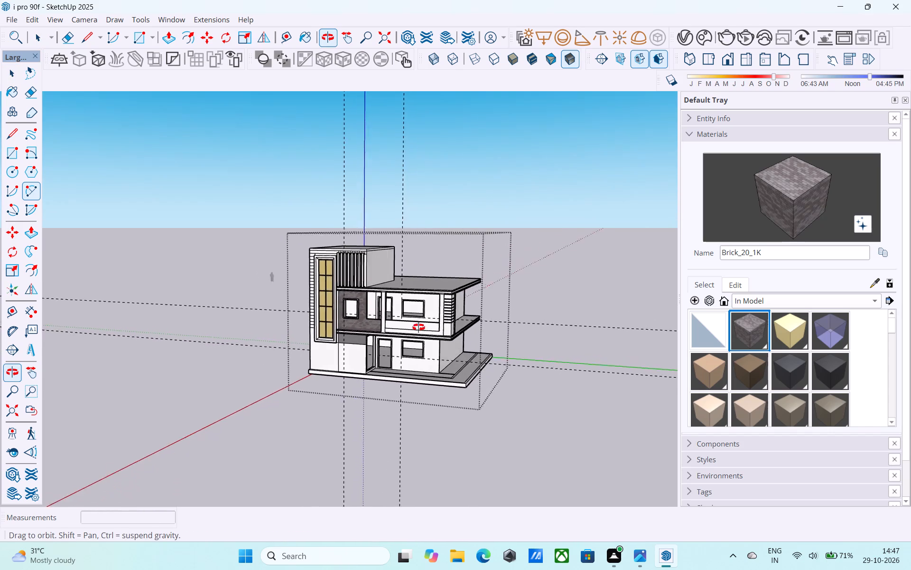
middle_drag(418, 327, 386, 339)
middle_drag(408, 368, 363, 347)
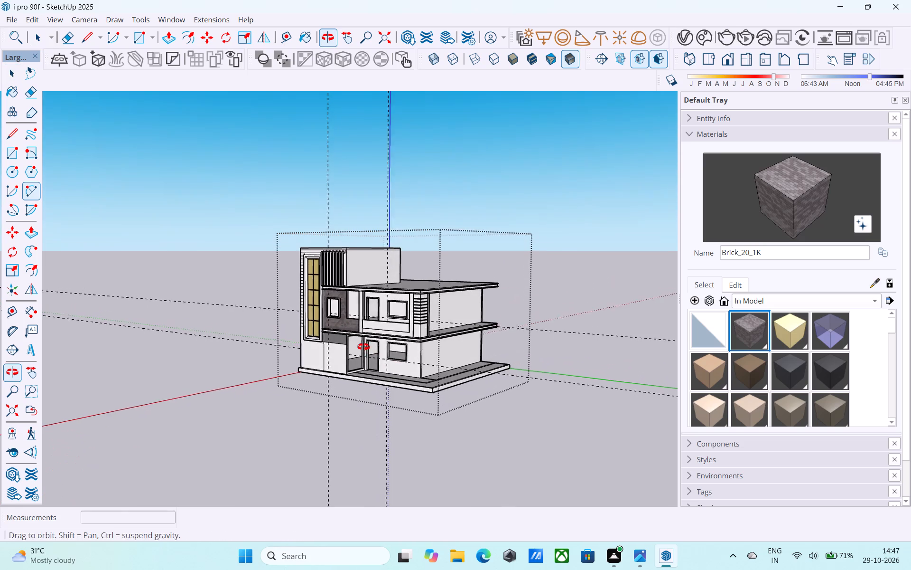
middle_drag(363, 347, 363, 346)
scroll(341, 274, up, 8)
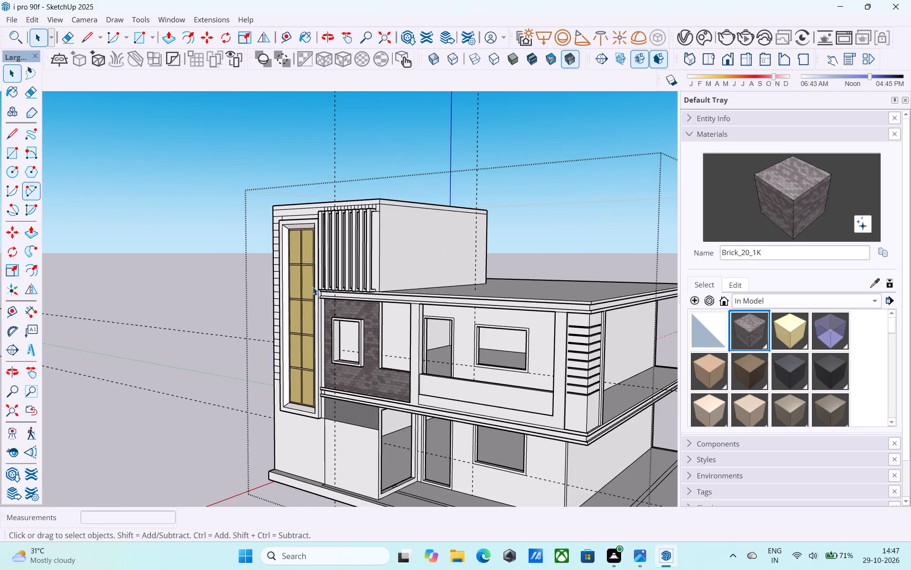
middle_drag(323, 299, 398, 296)
Draw a 3' vertical line from the balcony opening's lower corner down the brick wall to its bottom edge.
scroll(404, 356, up, 4)
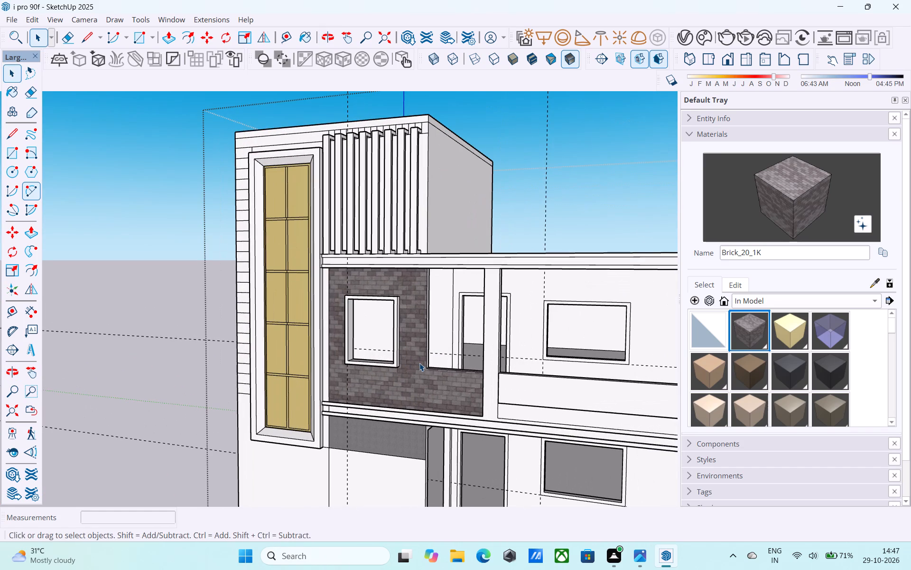
scroll(419, 363, up, 3)
key(l)
scroll(426, 361, up, 7)
click(433, 378)
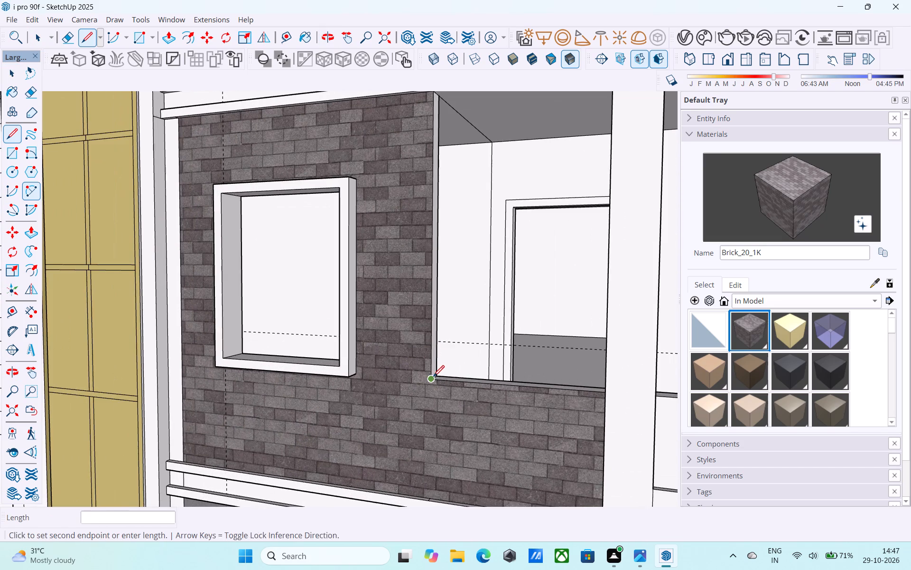
scroll(434, 294, down, 7)
scroll(452, 384, up, 9)
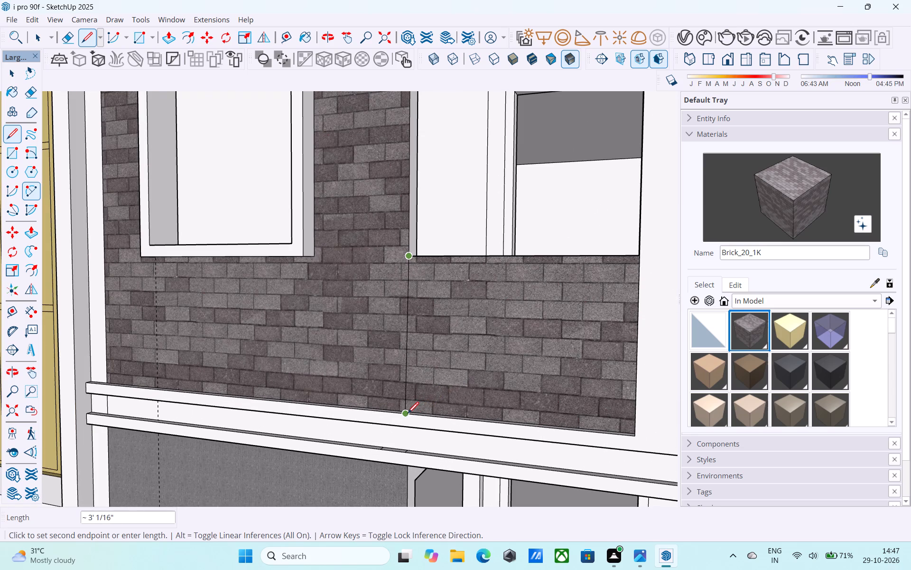
scroll(408, 414, up, 5)
middle_drag(408, 414, 411, 501)
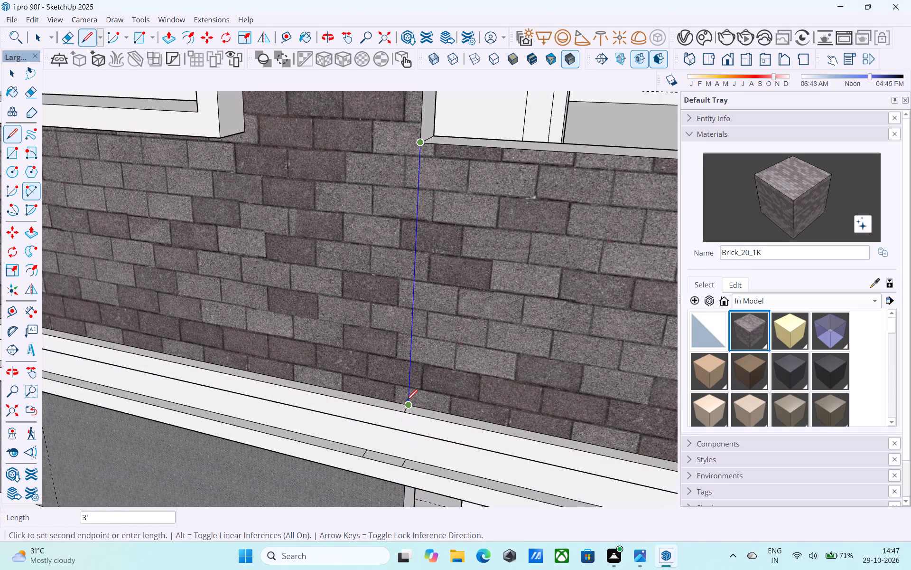
click(406, 402)
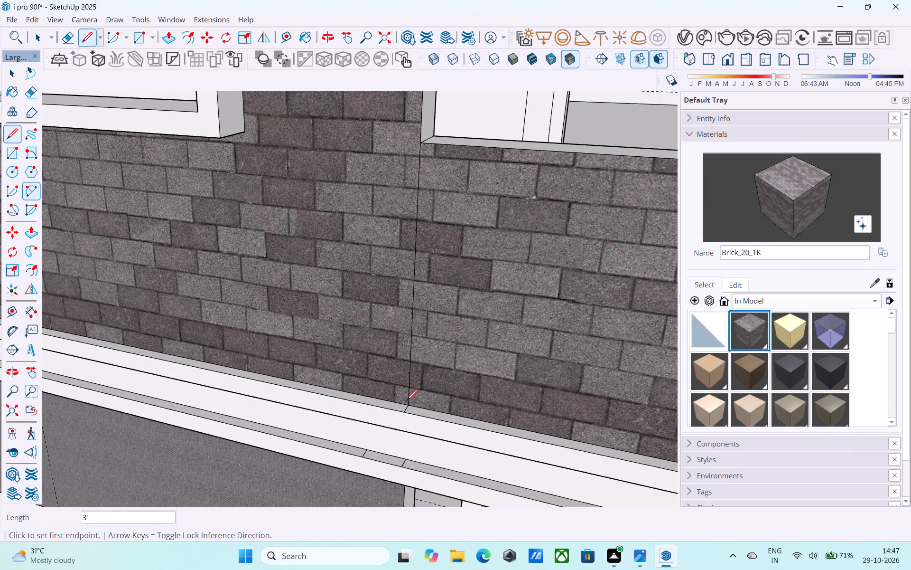
Erase the stray short edges across the top and lower ledges of the slab band beneath the brick wall.
key(e)
scroll(406, 402, up, 2)
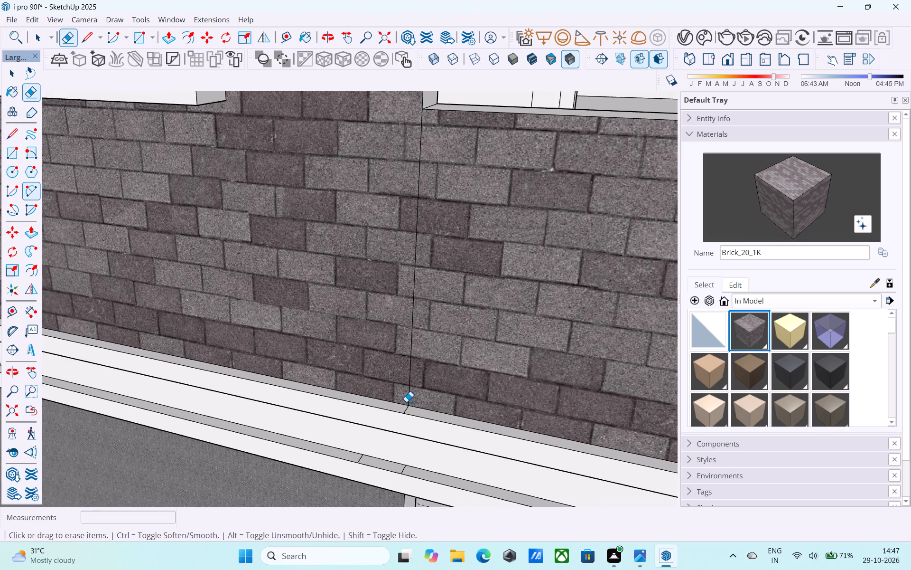
scroll(406, 402, up, 5)
click(406, 409)
scroll(394, 393, down, 5)
scroll(394, 470, up, 5)
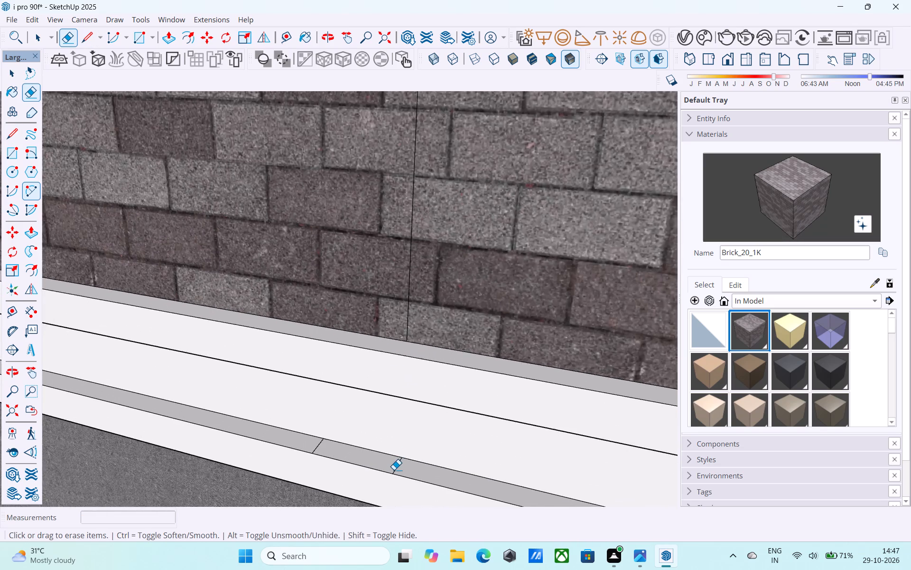
scroll(394, 470, up, 2)
click(399, 468)
drag(292, 441, 299, 441)
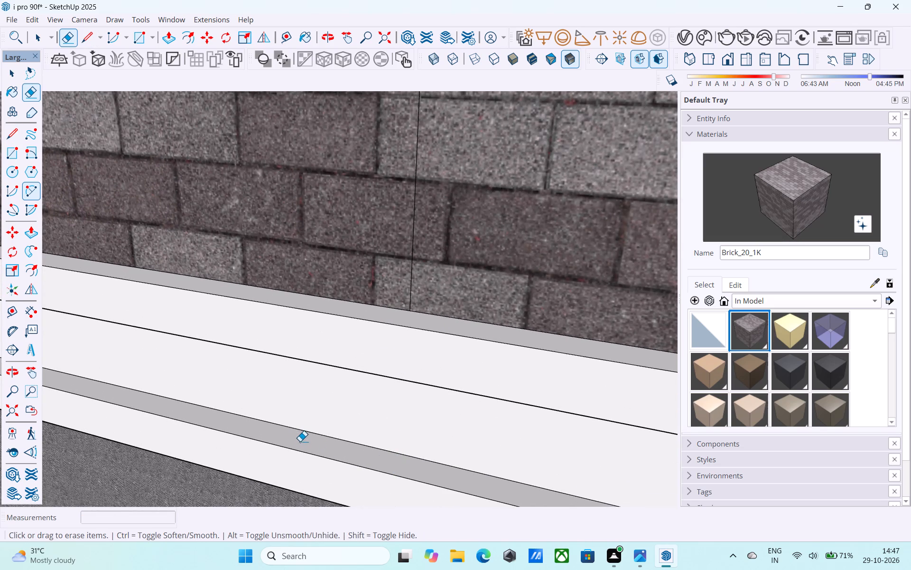
Save the model.
scroll(299, 448, down, 2)
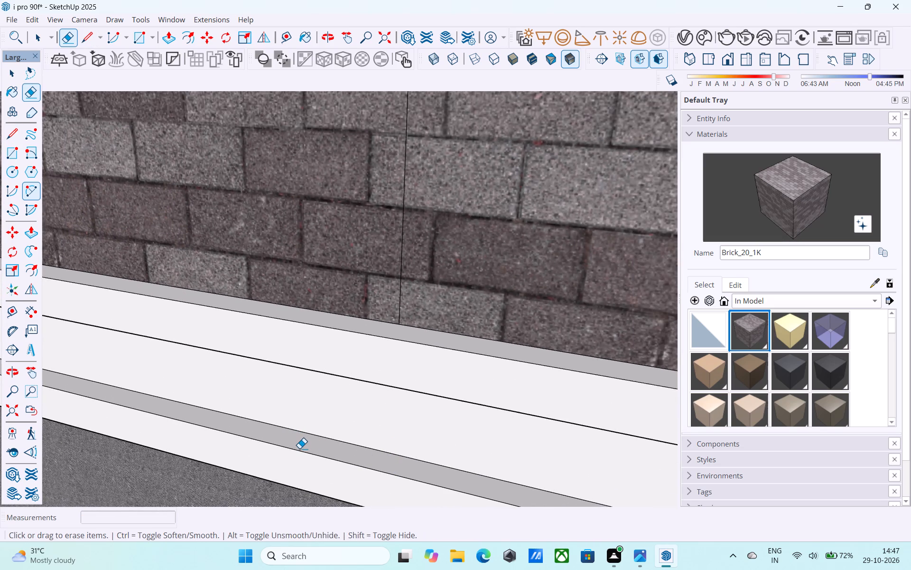
scroll(299, 448, down, 5)
key(ctrl+s)
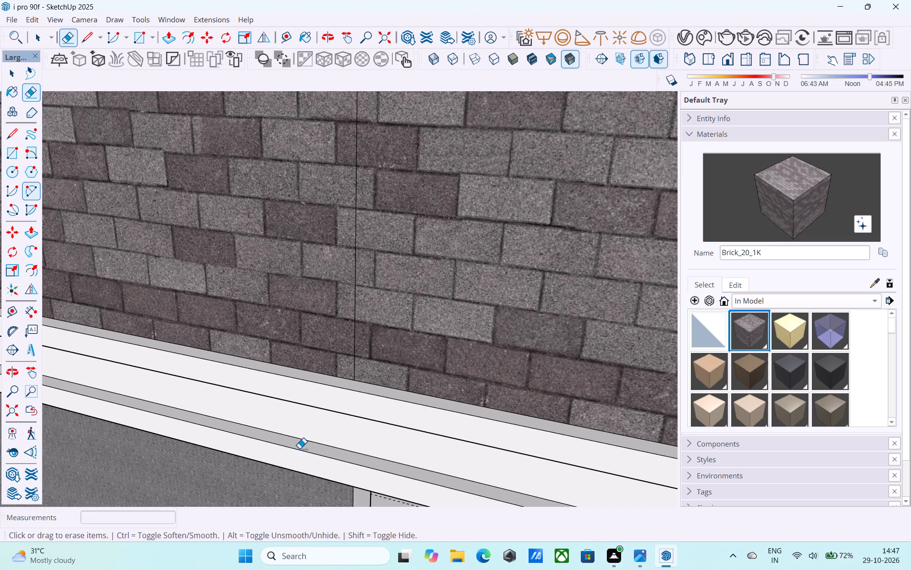
Repaint the brick panel beneath the narrow balcony opening, beside the framed window's brick wall, with the Default material.
key(space)
scroll(299, 448, down, 12)
middle_drag(299, 449, 307, 446)
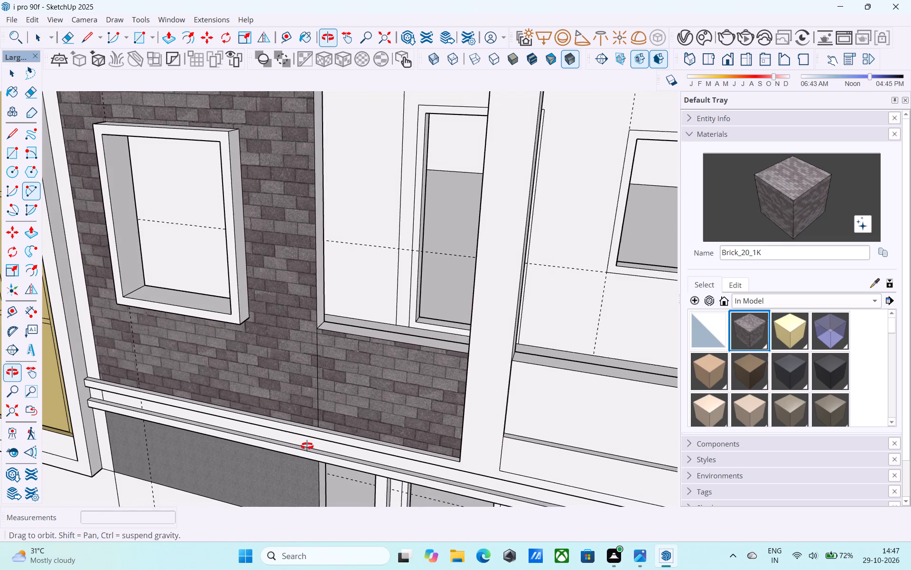
middle_drag(307, 446, 318, 440)
click(341, 411)
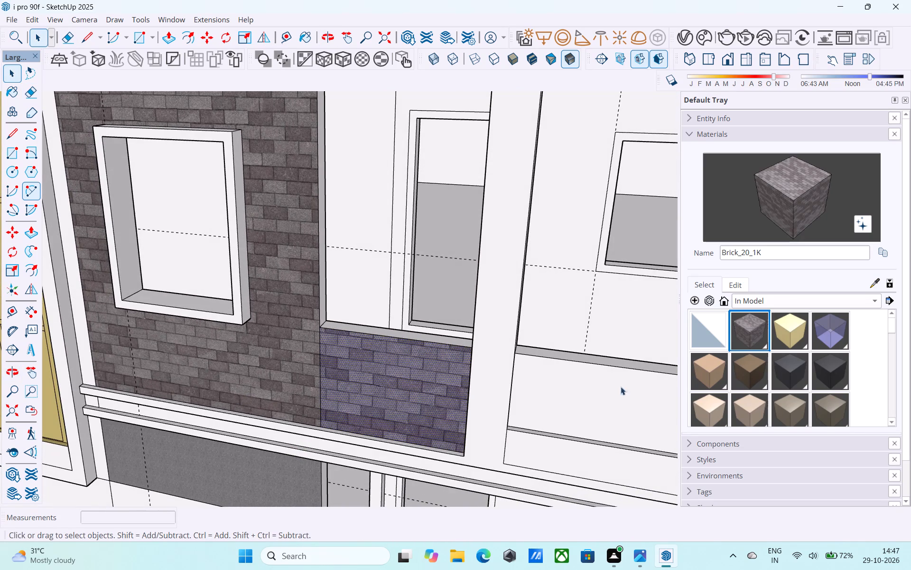
click(714, 327)
drag(467, 394, 461, 392)
key(space)
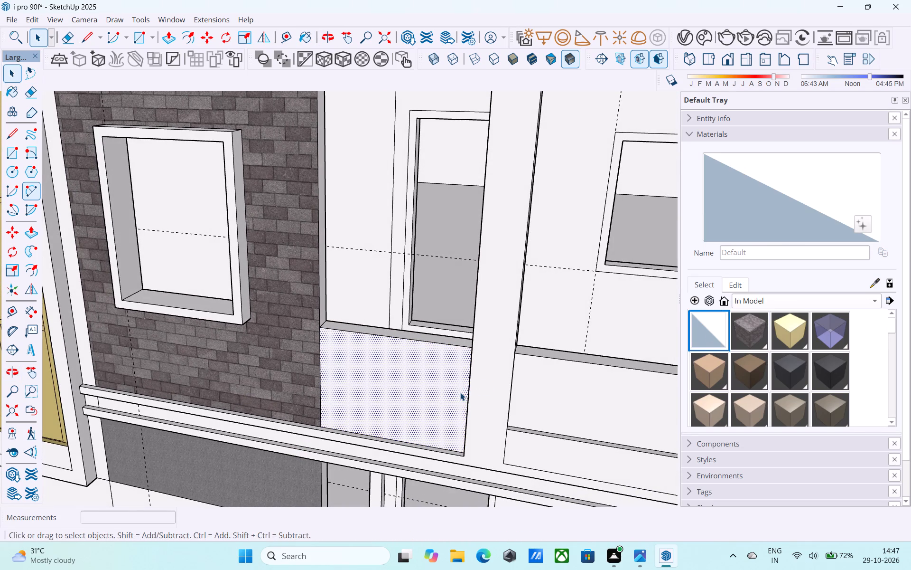
Save the model.
key(ctrl+s)
Draw a line along the roof slab's underside between the tops of the two upper-floor balcony columns.
scroll(460, 392, down, 7)
middle_drag(456, 395, 338, 365)
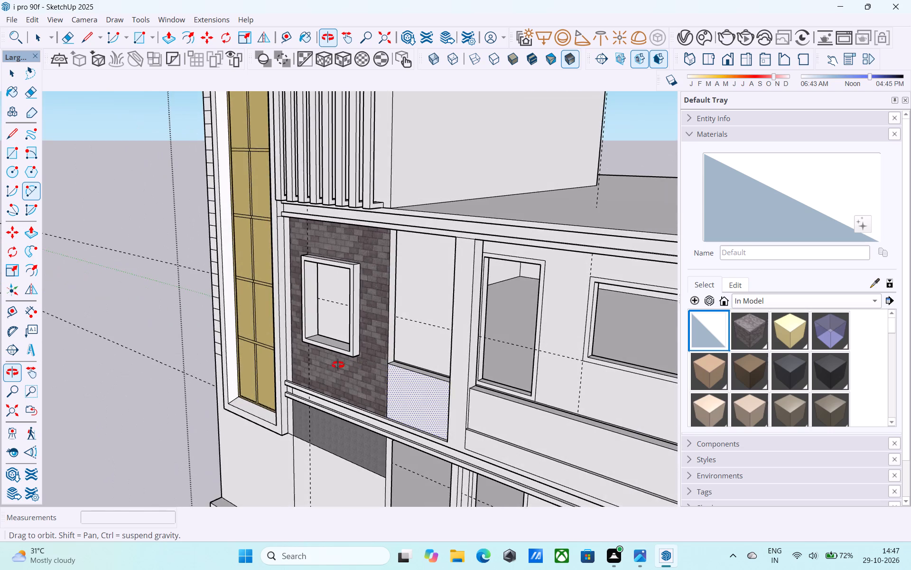
middle_drag(338, 365, 381, 355)
shift+middle_drag(444, 353, 319, 403)
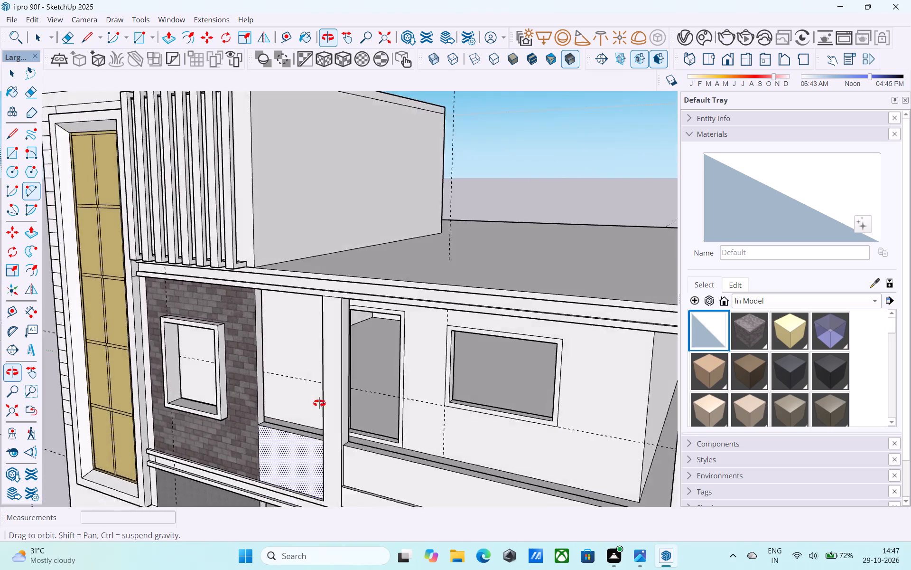
shift+middle_drag(319, 403, 331, 398)
middle_drag(454, 364, 320, 411)
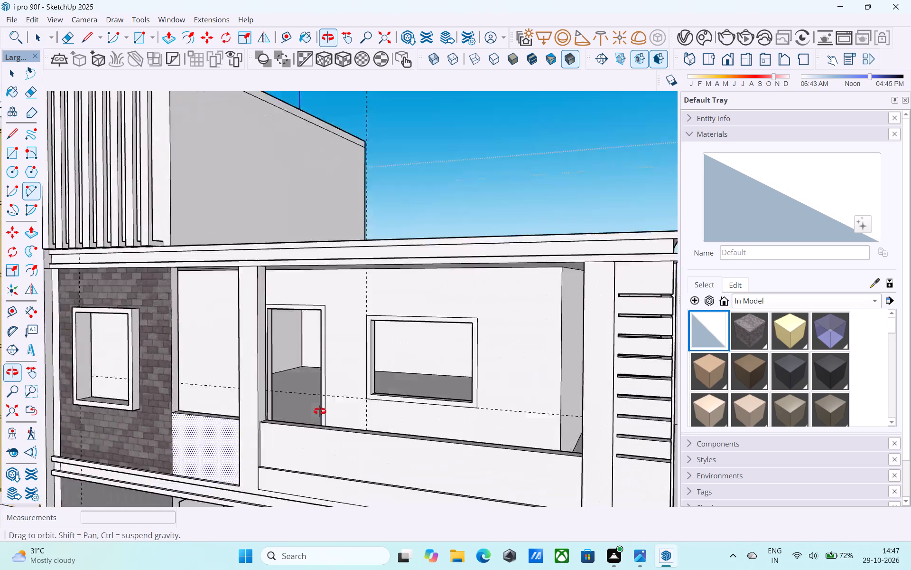
middle_drag(320, 411, 318, 404)
shift+middle_drag(351, 333, 250, 380)
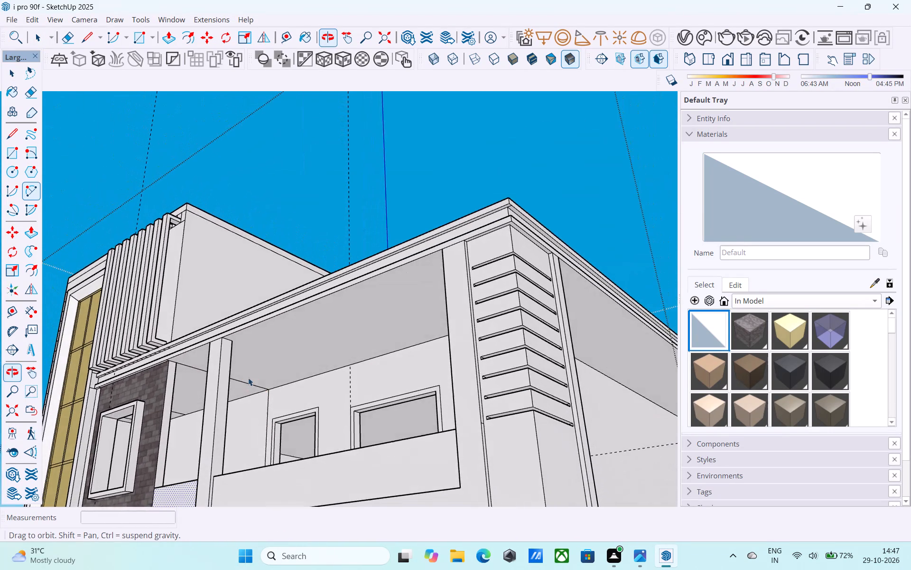
key(l)
scroll(243, 370, up, 3)
click(225, 331)
scroll(348, 322, down, 3)
middle_drag(348, 322, 290, 362)
scroll(353, 406, up, 2)
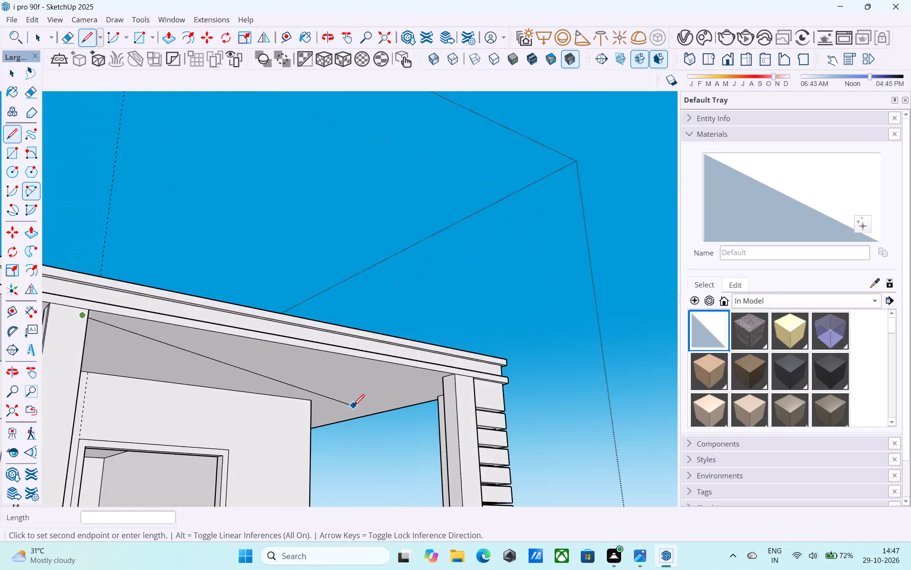
scroll(353, 407, up, 4)
click(468, 366)
Delete the face filling the balcony opening between the two columns.
scroll(468, 366, down, 5)
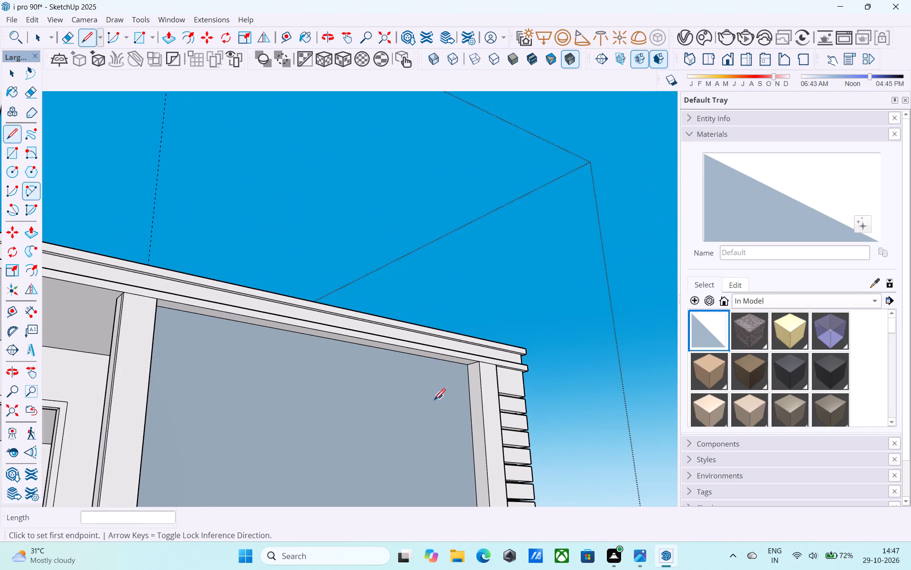
key(space)
click(433, 401)
key(Delete)
Push/Pull the narrow strip under the roof slab between the balcony columns down 6" to form a beam.
scroll(433, 401, down, 4)
middle_drag(430, 403, 511, 418)
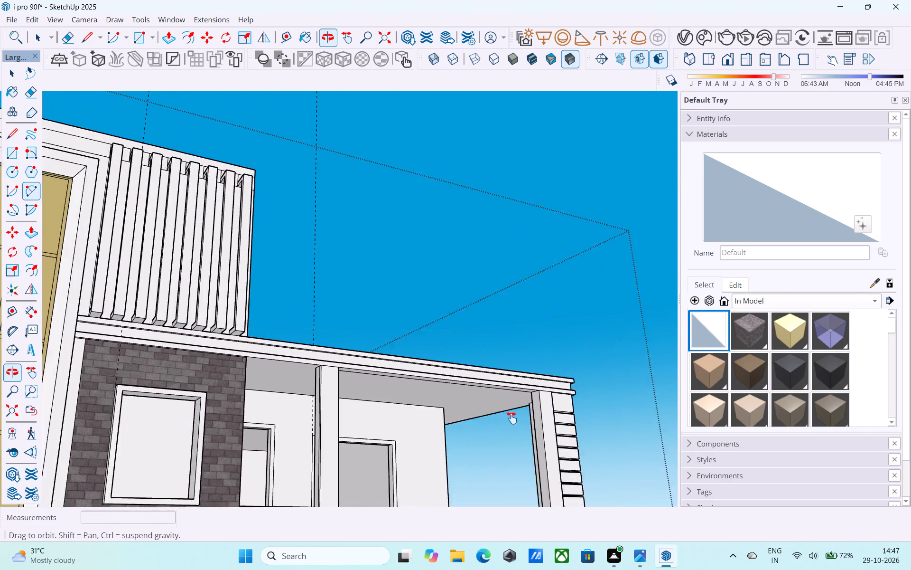
middle_drag(511, 418, 439, 407)
scroll(335, 350, up, 4)
scroll(333, 349, down, 1)
shift+middle_drag(333, 349, 430, 338)
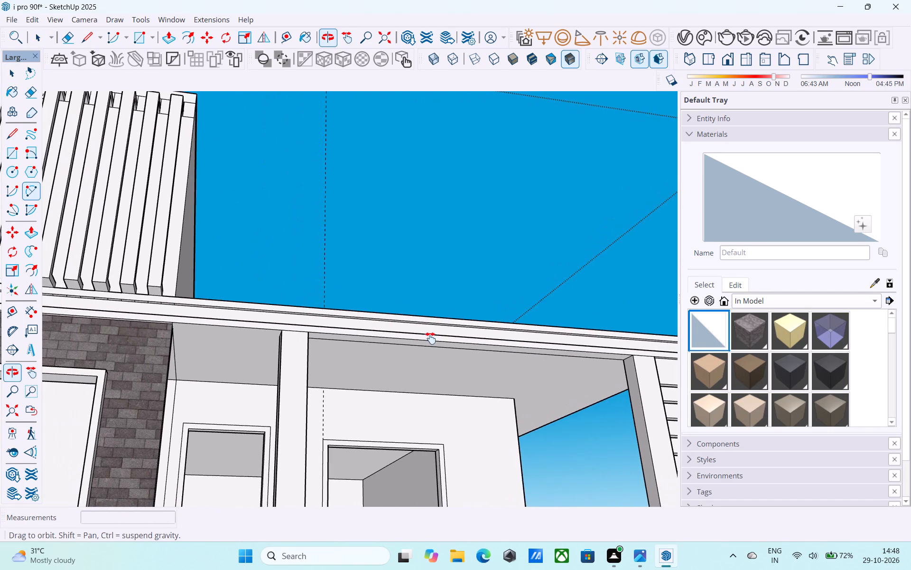
shift+middle_drag(430, 338, 381, 329)
scroll(346, 333, up, 7)
click(352, 340)
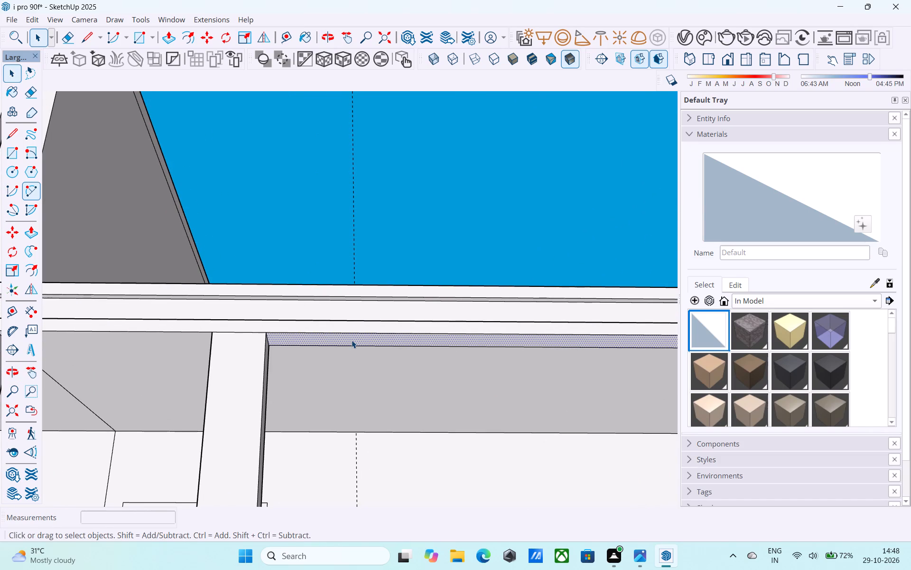
key(p)
click(352, 340)
text(6")
key(Return)
key(space)
Draw a 13' 8" line along the beam's upper edge from one balcony column top to the other.
scroll(353, 347, down, 4)
middle_drag(353, 347, 334, 387)
scroll(309, 392, down, 3)
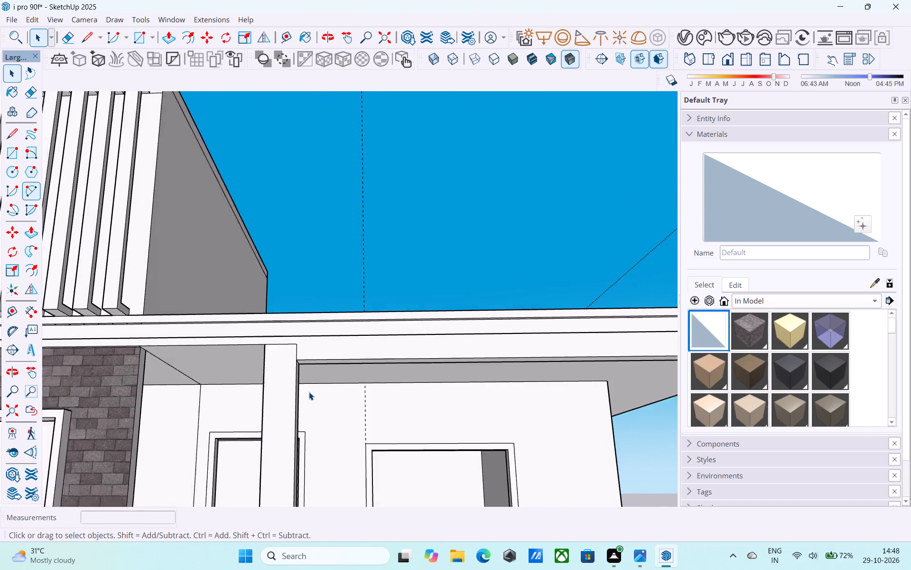
scroll(309, 392, down, 3)
middle_drag(309, 393, 290, 412)
key(l)
scroll(292, 398, up, 4)
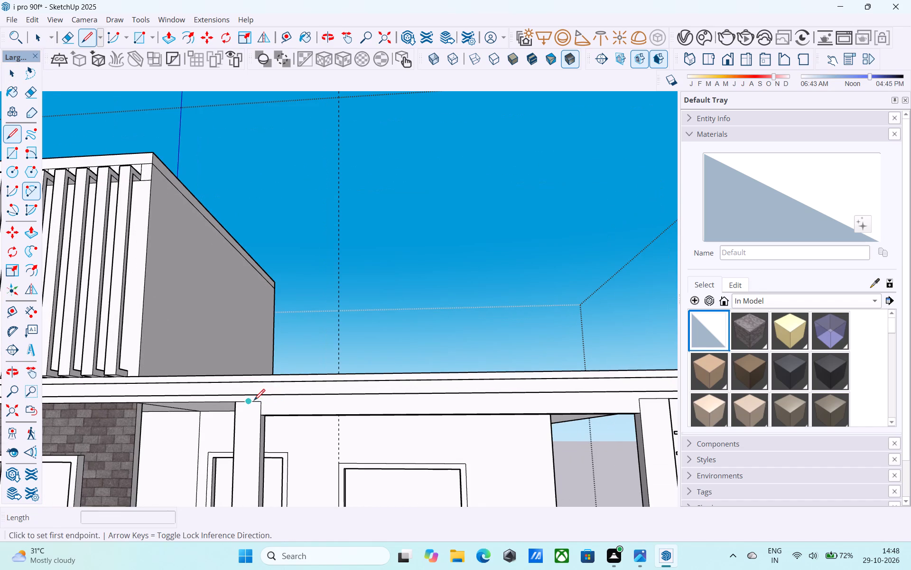
click(260, 401)
scroll(357, 403, down, 2)
click(589, 403)
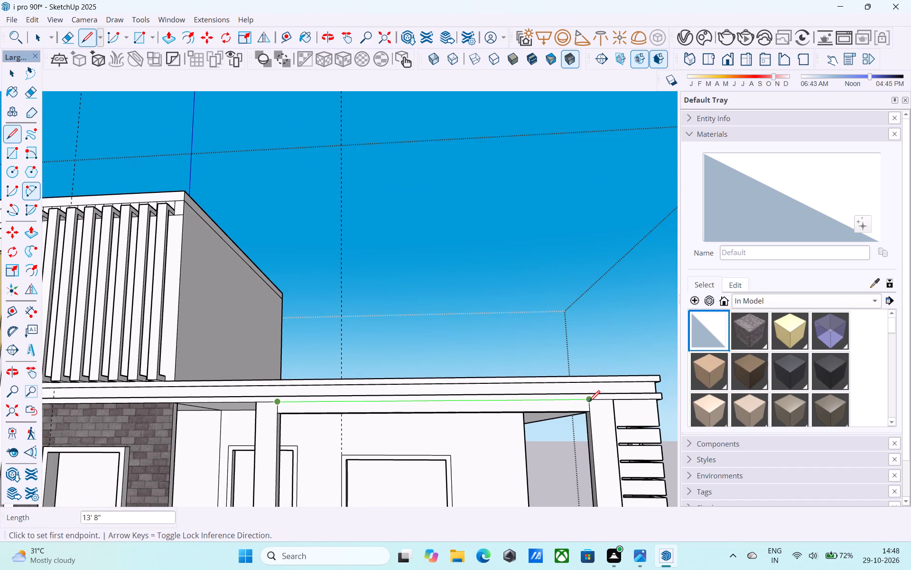
key(space)
Erase the short vertical edges where the beam's front face meets the two balcony columns.
key(e)
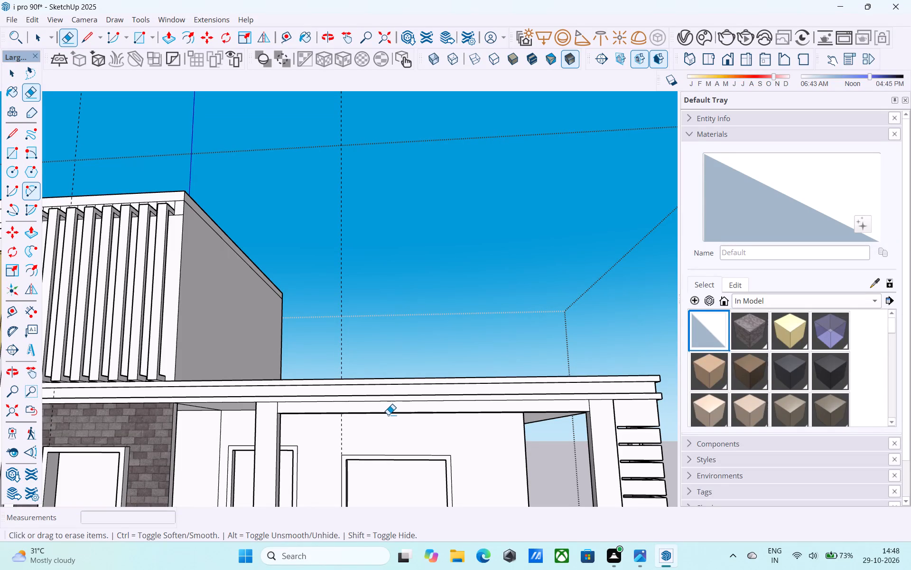
scroll(294, 418, up, 6)
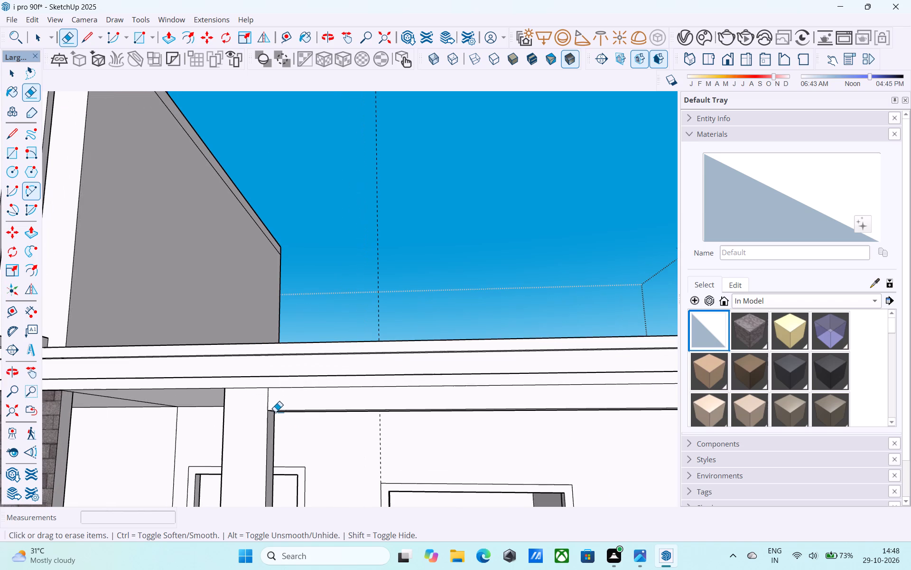
drag(270, 401, 265, 400)
scroll(264, 399, down, 6)
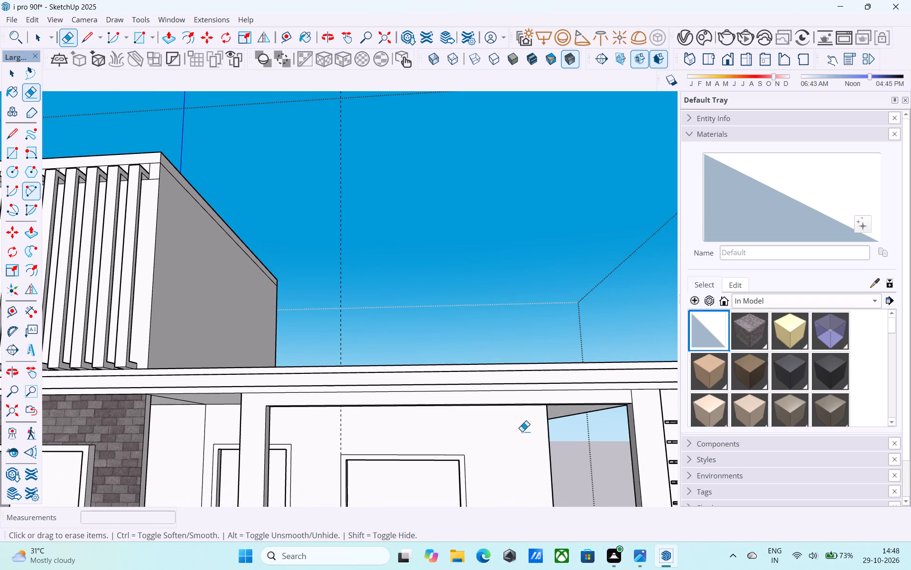
scroll(629, 397, up, 4)
click(633, 395)
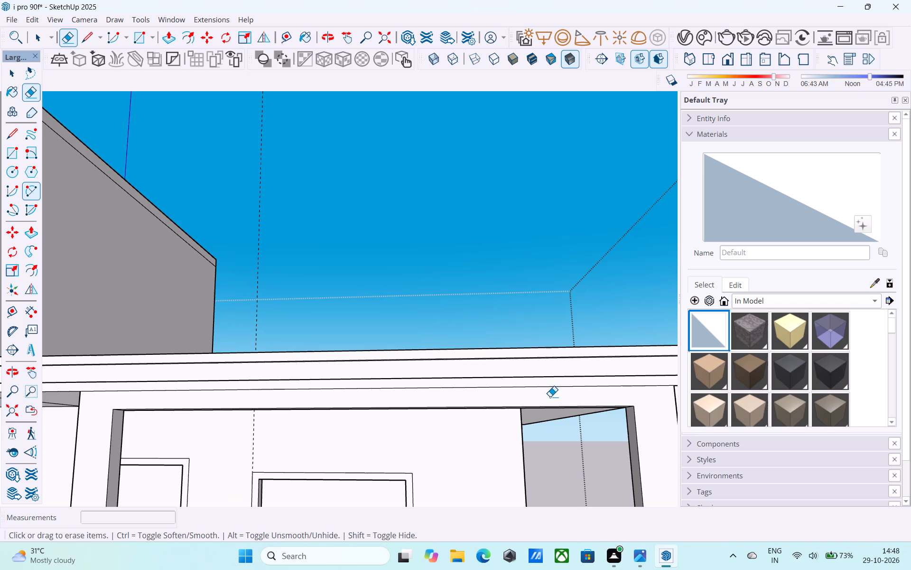
Push/Pull the underside of the balcony beam down another 6".
scroll(550, 397, down, 5)
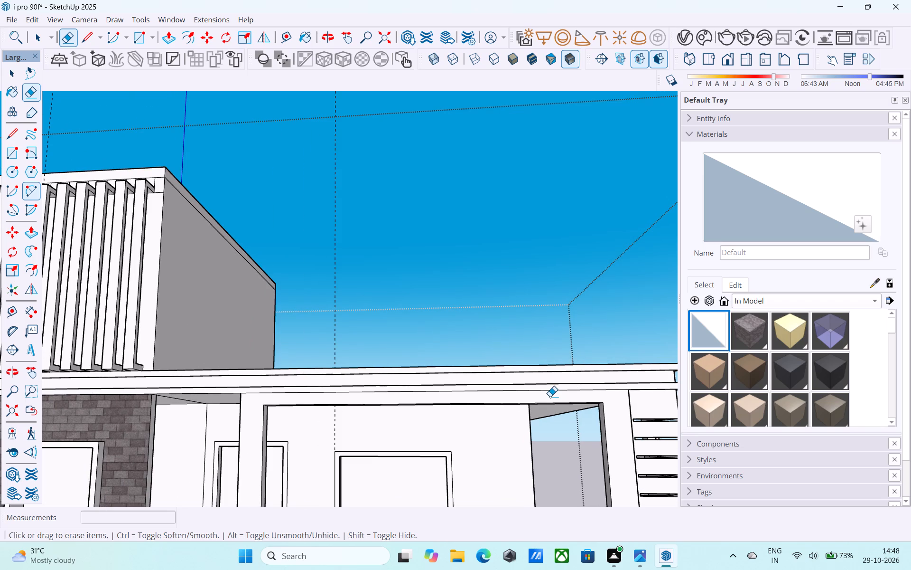
scroll(550, 397, down, 5)
middle_drag(548, 400, 499, 375)
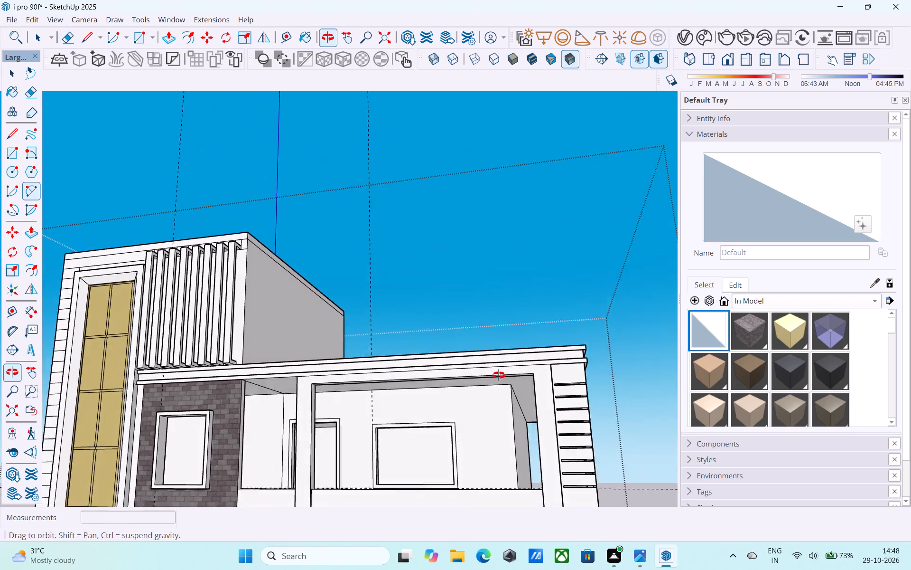
middle_drag(499, 375, 497, 372)
middle_drag(248, 381, 337, 405)
scroll(429, 410, up, 5)
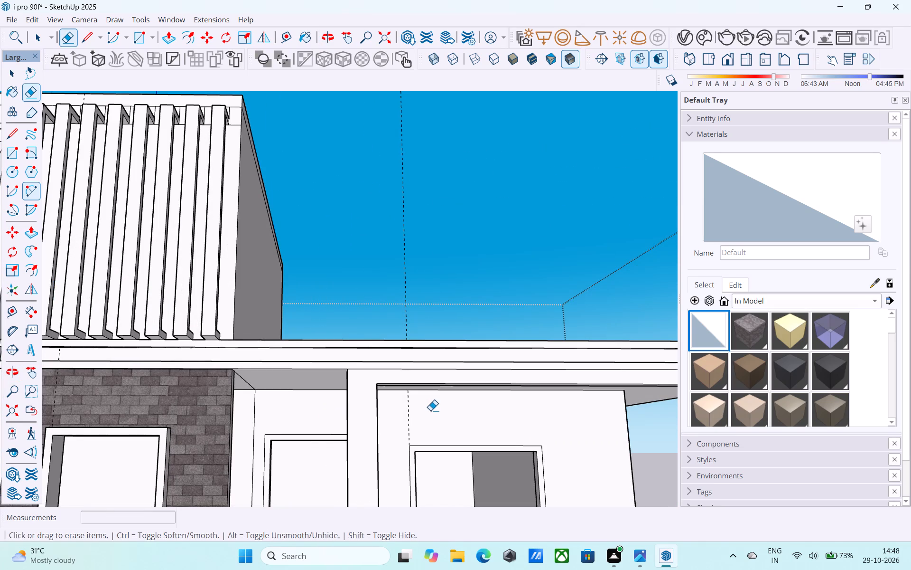
key(space)
scroll(430, 410, down, 5)
shift+middle_drag(471, 424, 464, 419)
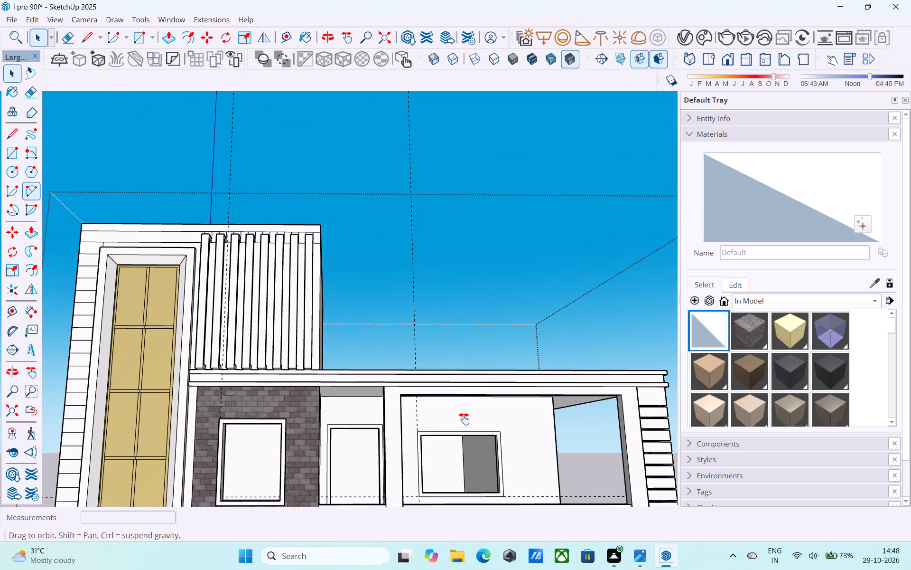
shift+middle_drag(464, 419, 399, 389)
scroll(399, 329, up, 8)
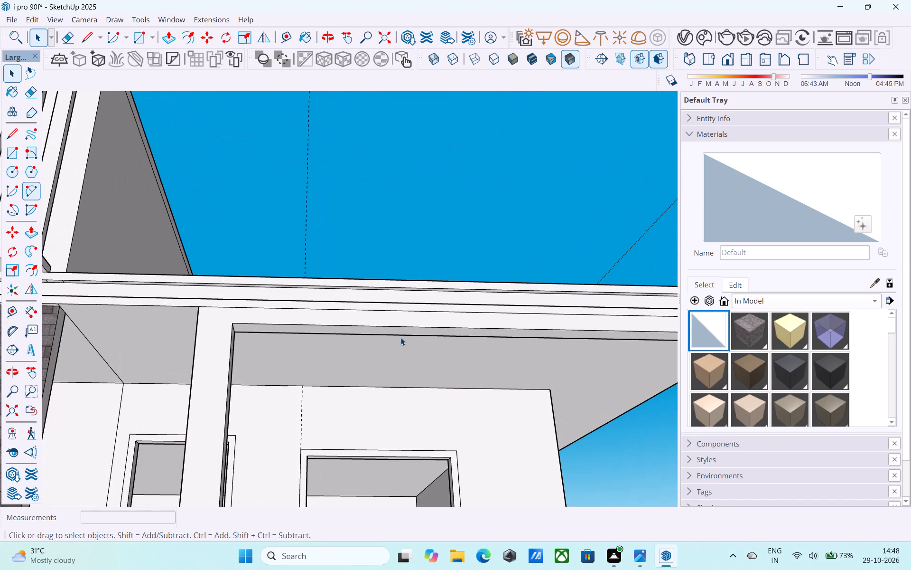
click(404, 332)
key(p)
click(404, 332)
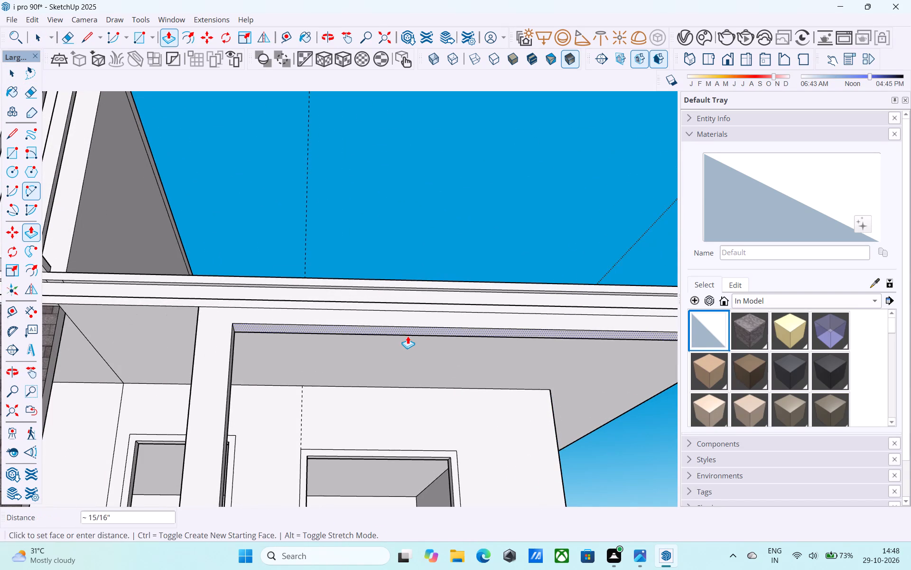
key(6)
key(shift+quotedbl)
key(Return)
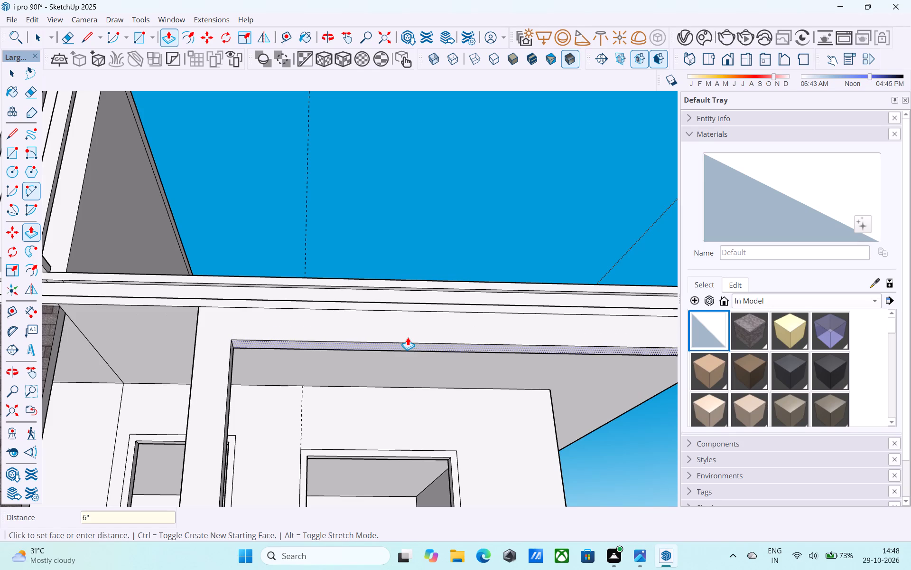
key(space)
Examine the whole house from the front, including the deepened beam over the upper-floor balcony.
scroll(408, 337, down, 4)
middle_drag(408, 340, 378, 454)
scroll(370, 386, down, 5)
middle_drag(368, 376, 354, 373)
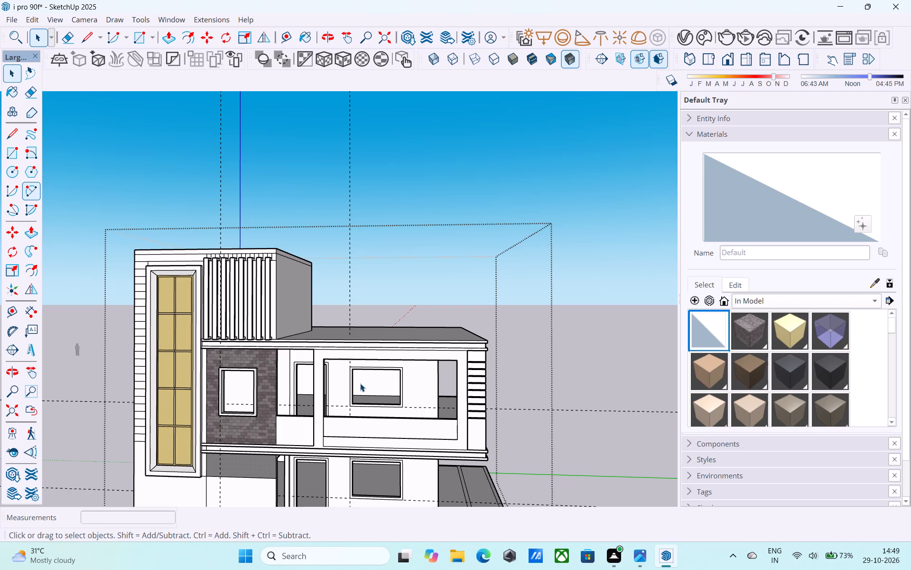
scroll(360, 383, down, 5)
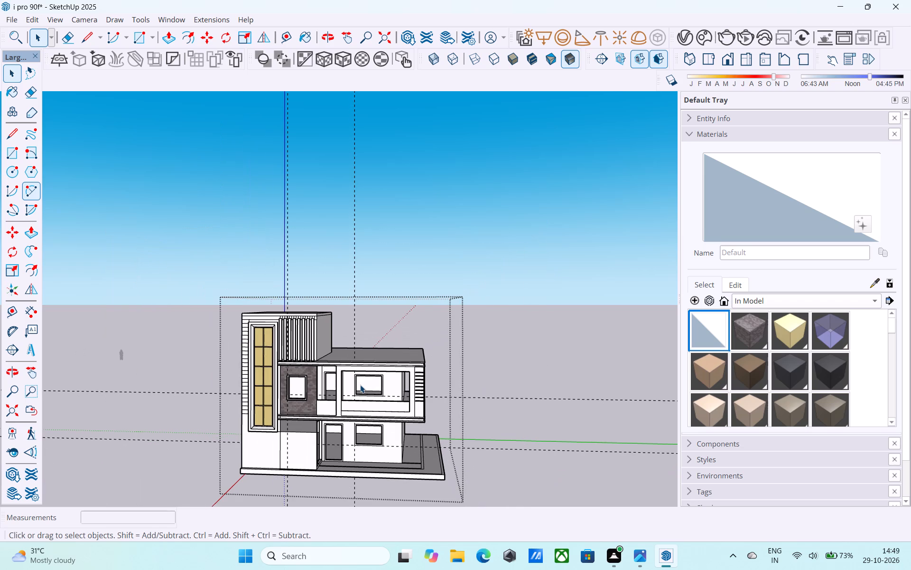
middle_drag(360, 385, 368, 344)
middle_drag(367, 344, 358, 373)
scroll(358, 373, down, 1)
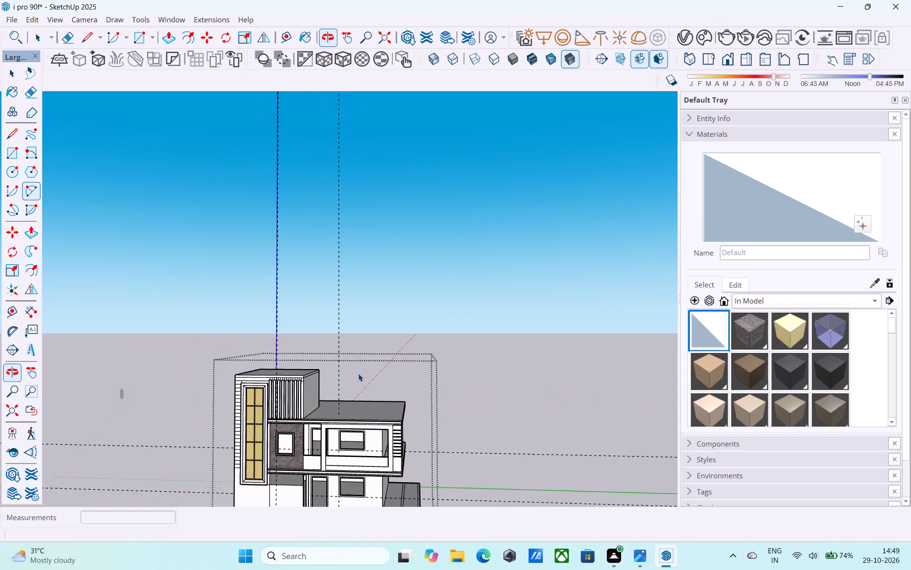
scroll(358, 373, down, 2)
Offset the outline of the lower flat roof's top face 6" inward.
middle_drag(379, 432, 372, 564)
scroll(331, 415, up, 5)
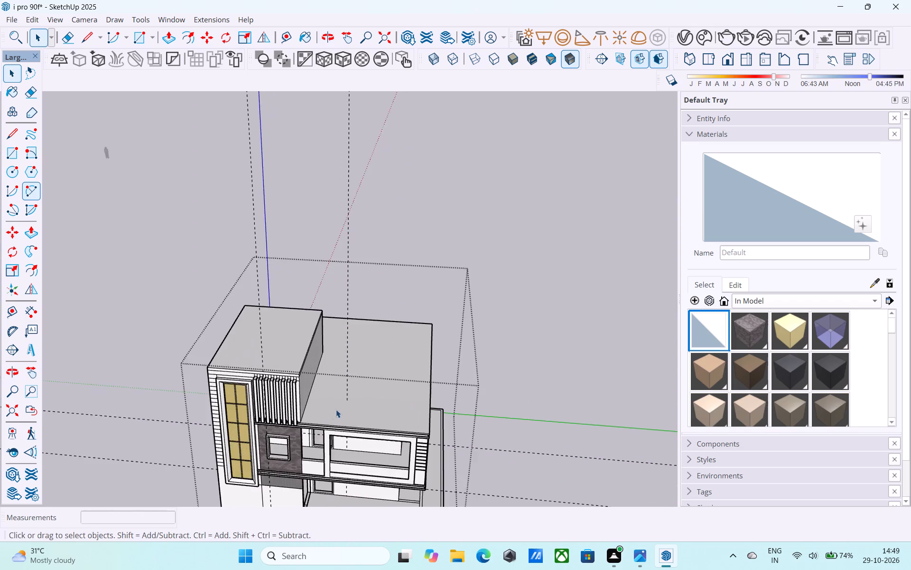
scroll(365, 409, up, 1)
middle_drag(365, 409, 96, 513)
scroll(228, 427, up, 3)
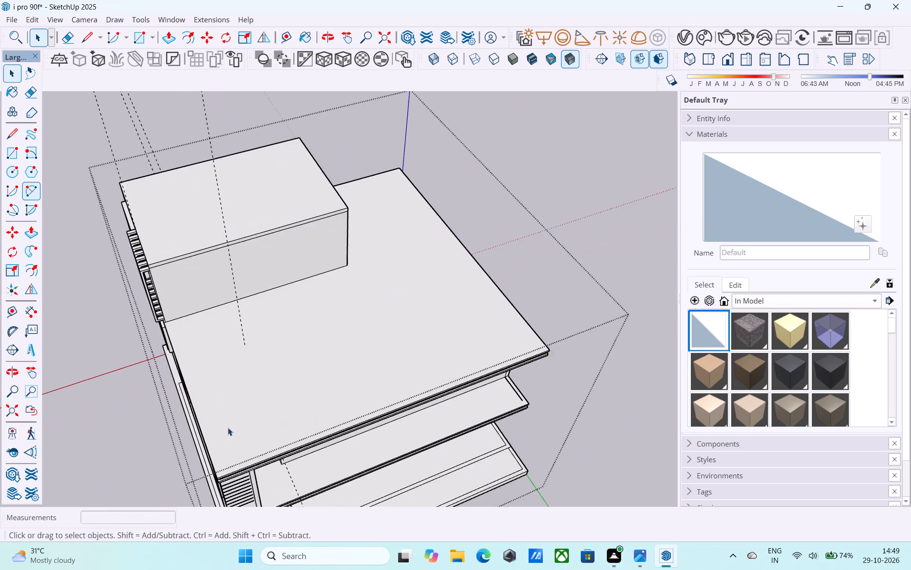
scroll(228, 427, up, 4)
click(229, 426)
scroll(230, 426, up, 3)
key(f)
click(231, 423)
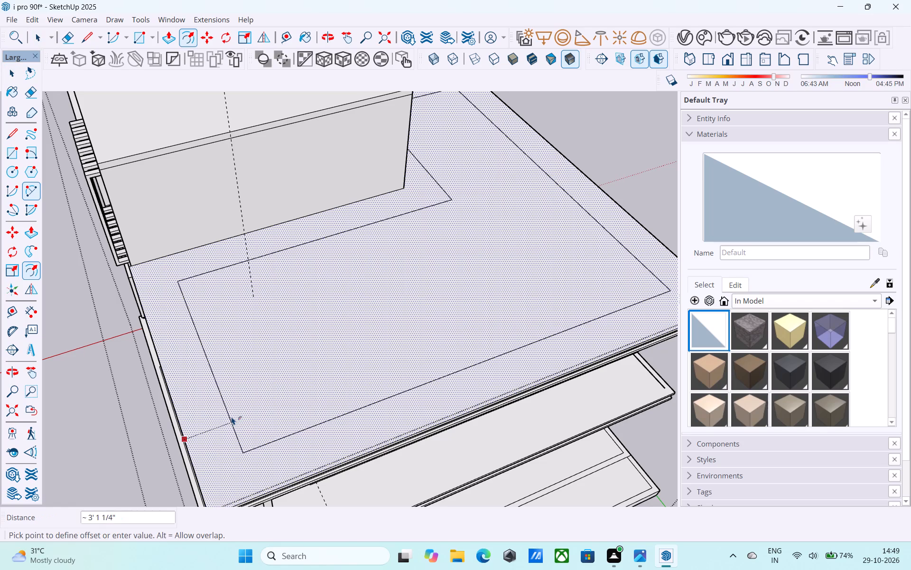
key(6)
key(shift+quotedbl)
key(Return)
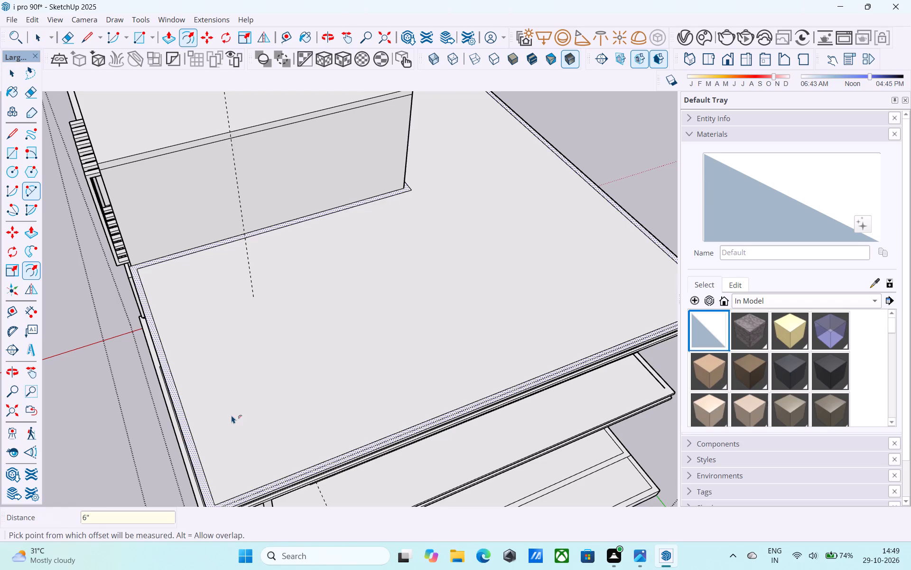
Draw a 6" edge across the roof's offset strip at the front corner where the upper block's side wall meets the slatted facade.
key(space)
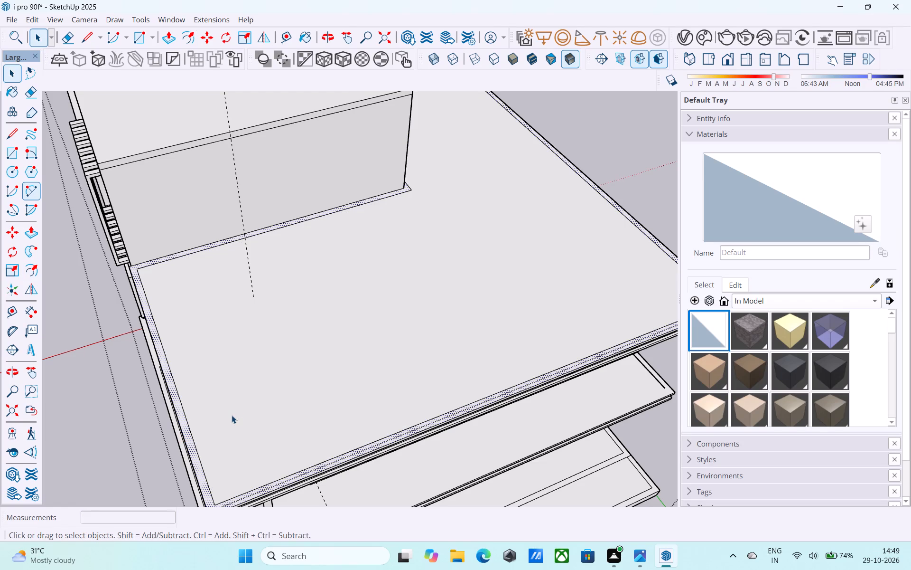
scroll(292, 408, down, 4)
middle_click(292, 408)
key(l)
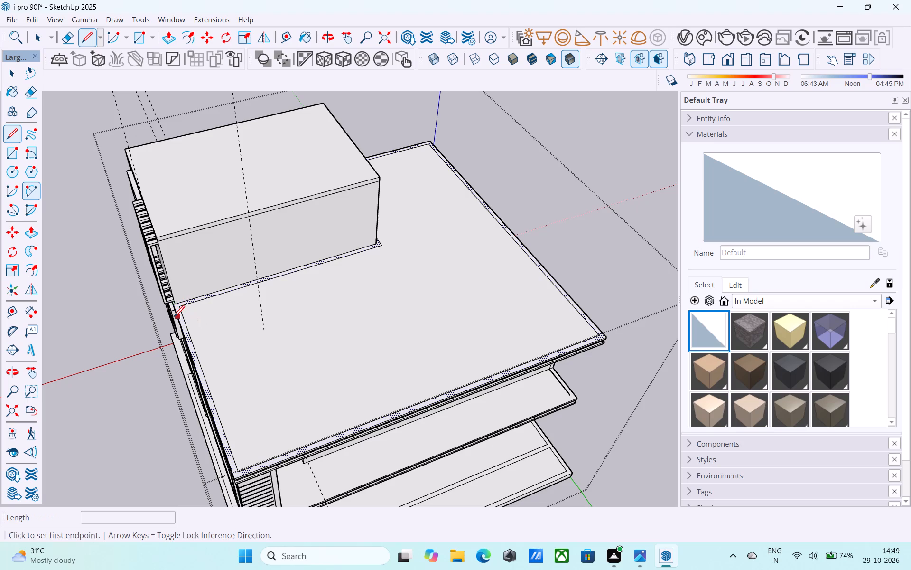
shift+middle_drag(174, 318, 263, 357)
scroll(273, 367, up, 14)
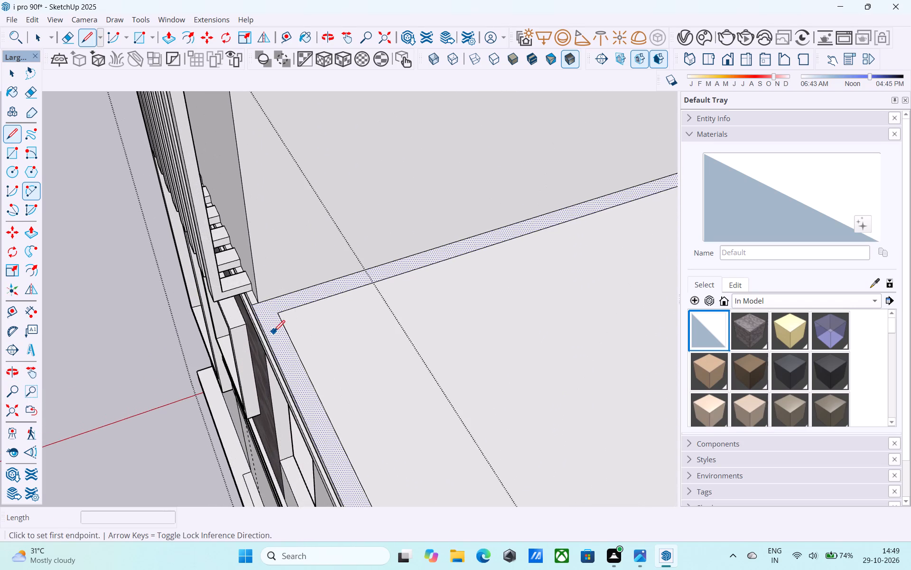
scroll(280, 321, up, 6)
click(281, 307)
click(262, 282)
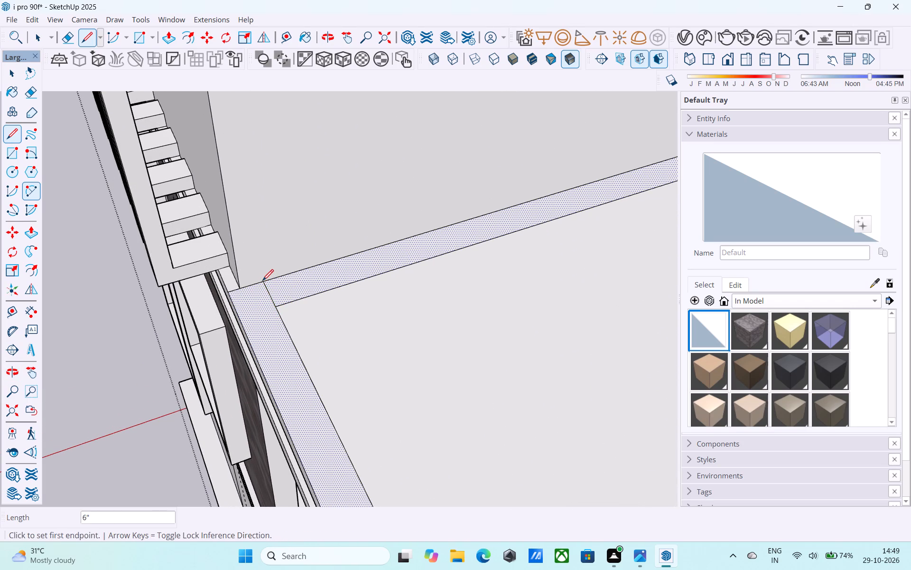
Draw a 6" edge across the offset strip at the outer end of the upper block's rear wall.
scroll(262, 281, down, 1)
middle_drag(278, 290, 337, 220)
scroll(174, 317, down, 4)
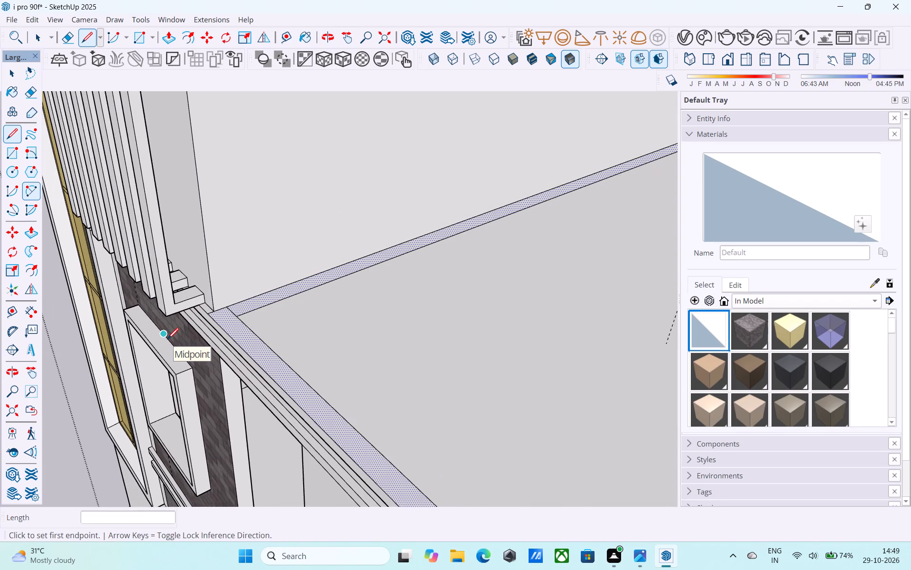
scroll(167, 340, down, 4)
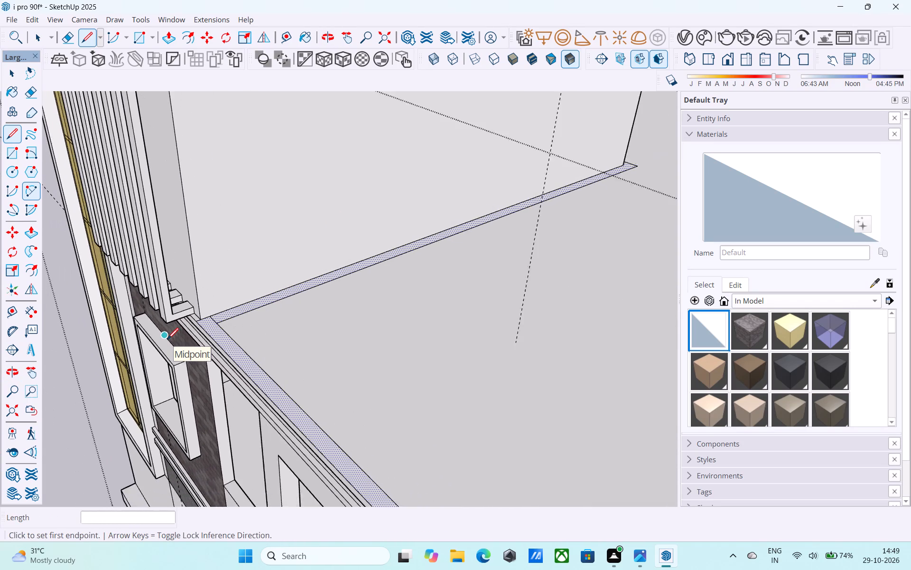
scroll(170, 340, down, 5)
middle_drag(171, 343, 799, 336)
middle_drag(218, 335, 382, 325)
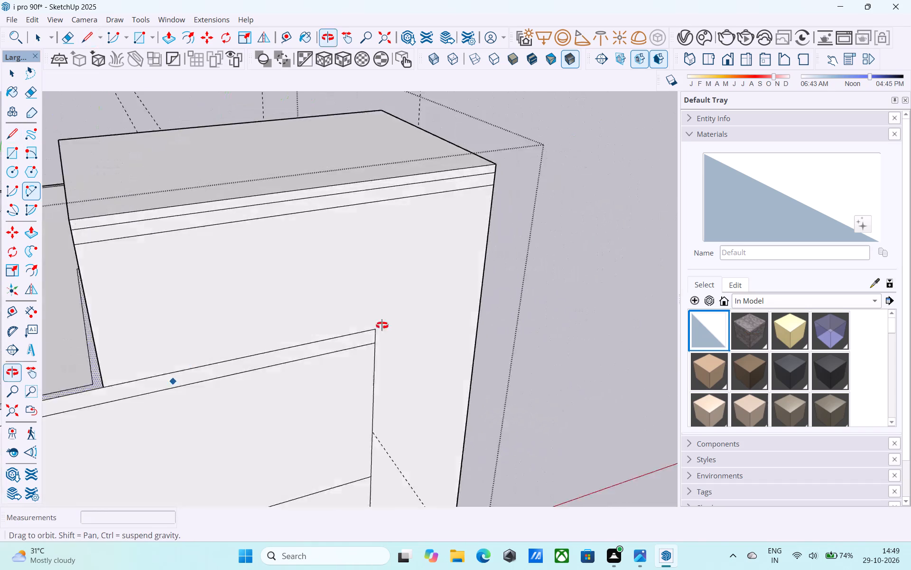
middle_drag(382, 325, 466, 325)
middle_drag(239, 345, 489, 246)
scroll(364, 344, up, 4)
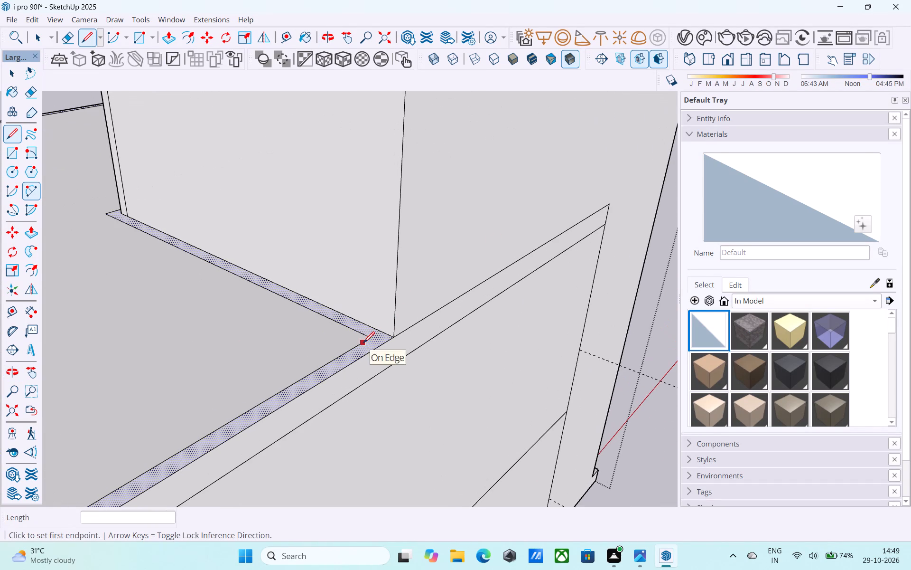
click(369, 342)
click(380, 331)
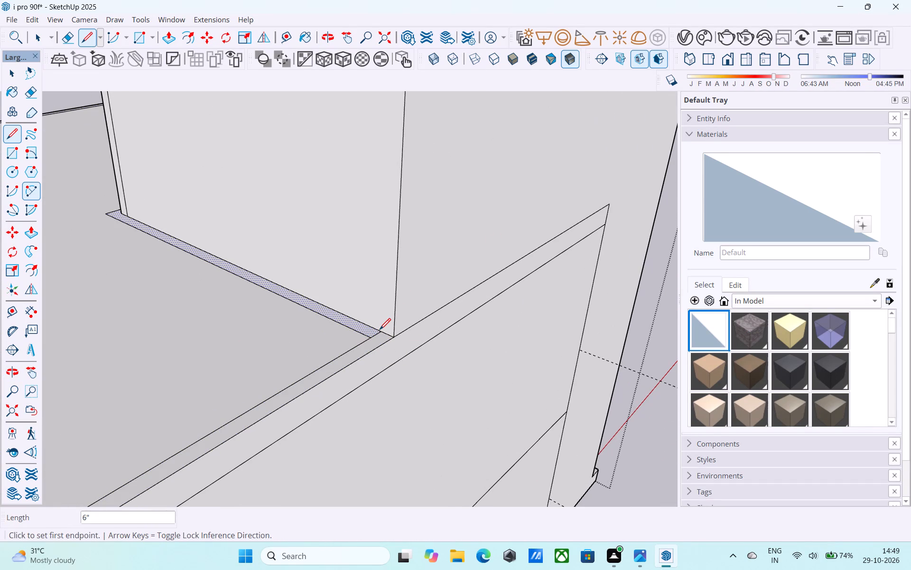
Erase the 6" offset lines running along the upper block's rear and side walls, keeping only the outer perimeter strip.
scroll(380, 331, down, 1)
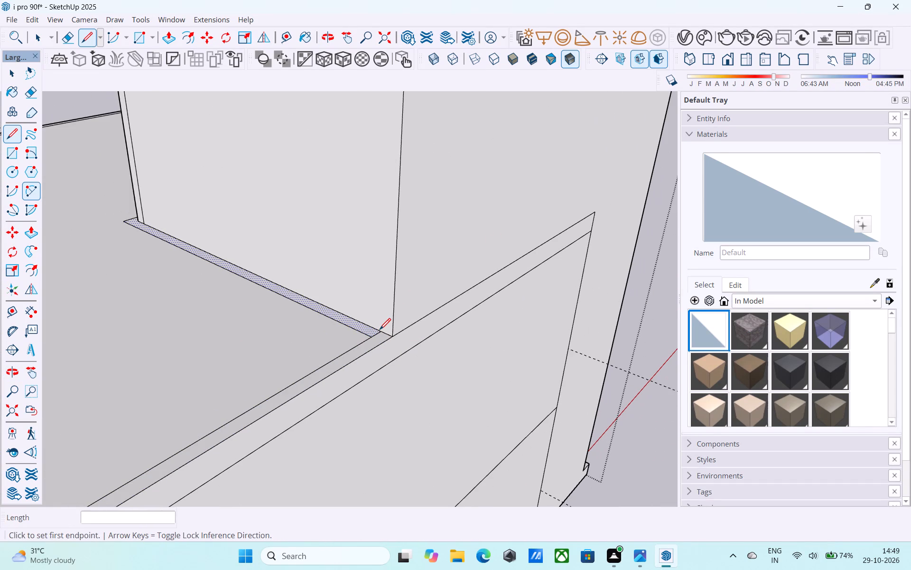
key(e)
click(361, 328)
drag(360, 329, 355, 329)
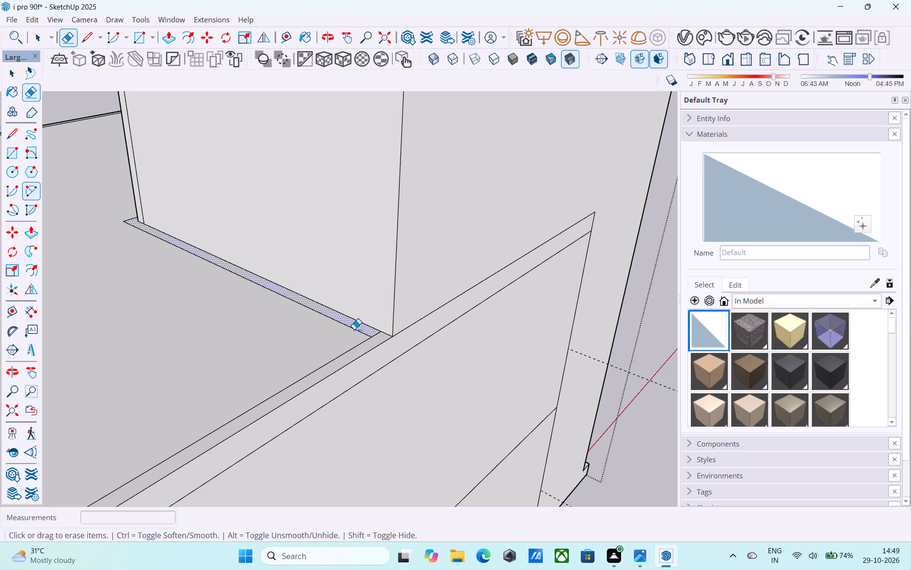
click(354, 329)
scroll(348, 330, down, 4)
middle_drag(348, 330, 740, 323)
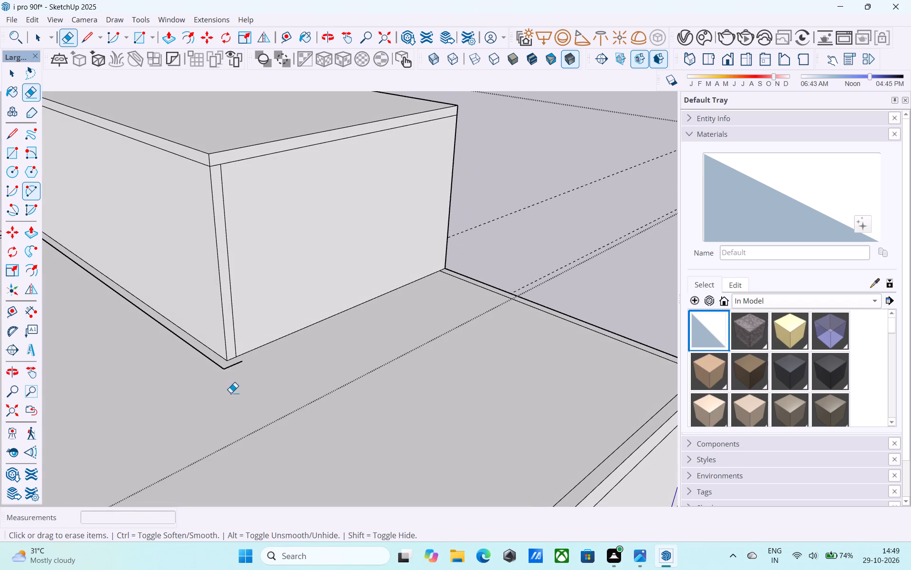
drag(226, 368, 222, 369)
Offset the outline of the lower flat roof's inner face 4.5" inward.
scroll(221, 370, down, 10)
middle_drag(222, 370, 232, 367)
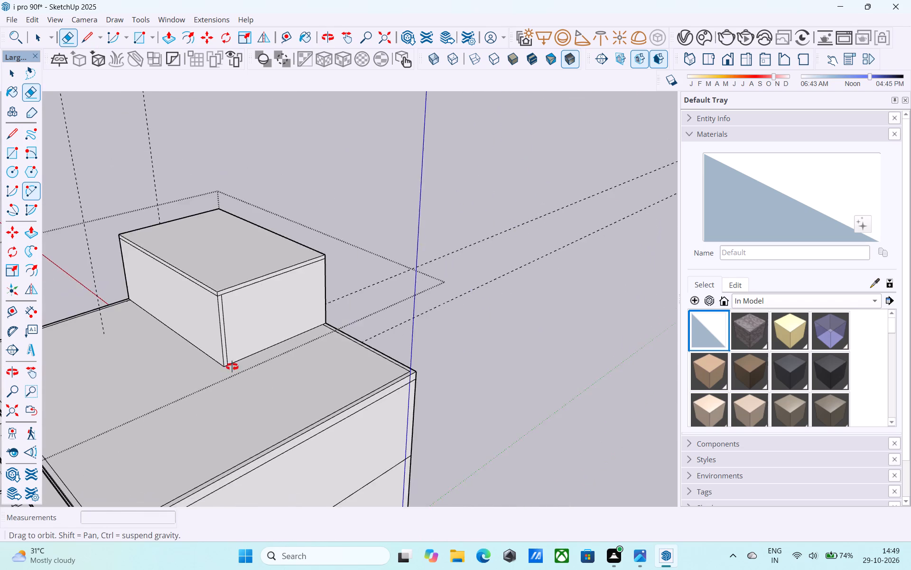
middle_drag(232, 367, 616, 314)
shift+middle_drag(496, 393, 434, 298)
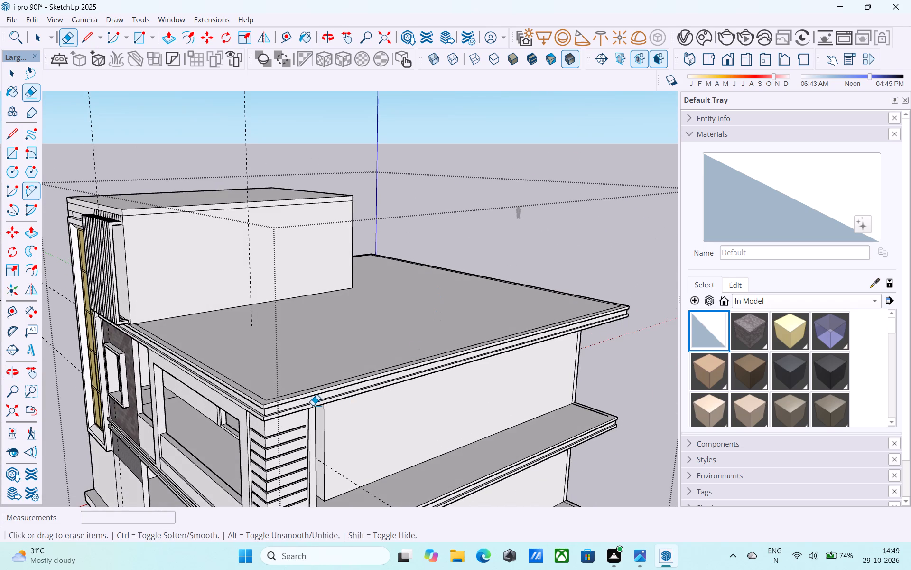
middle_drag(300, 419, 308, 444)
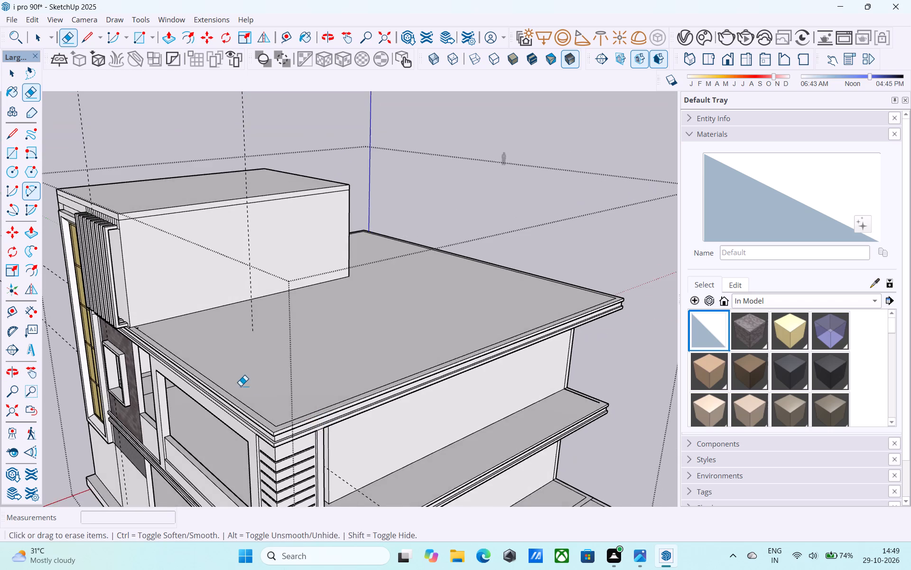
scroll(241, 386, up, 4)
key(space)
middle_drag(282, 382, 276, 408)
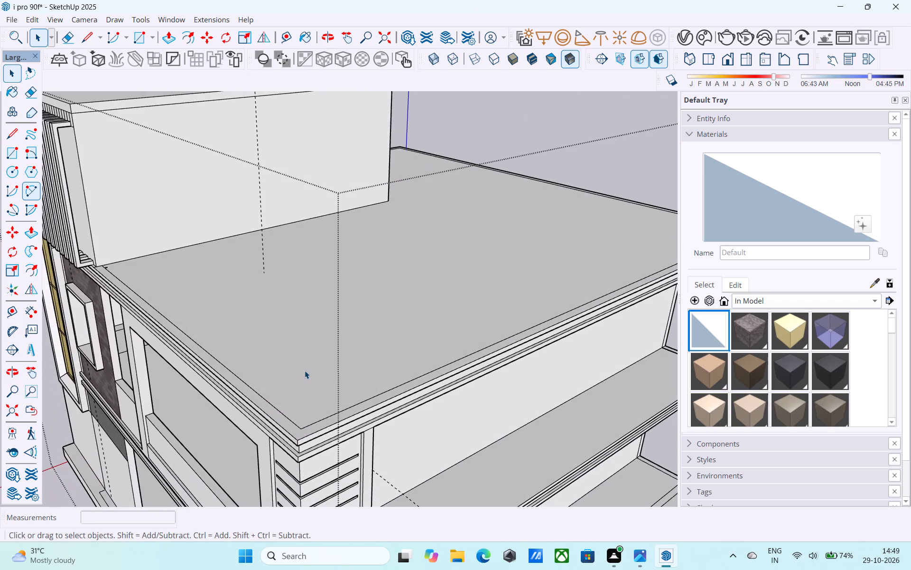
click(305, 370)
key(f)
click(305, 370)
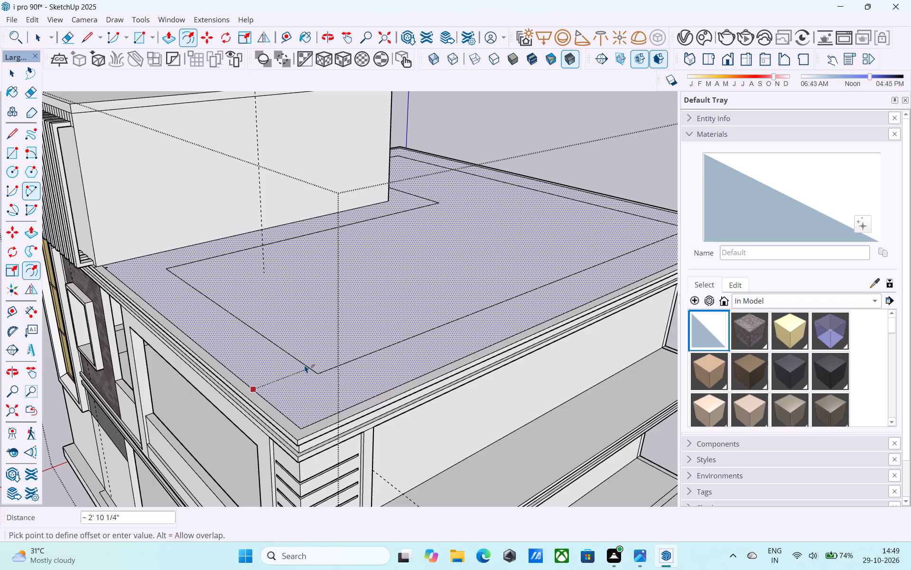
text(4.5")
key(Return)
key(space)
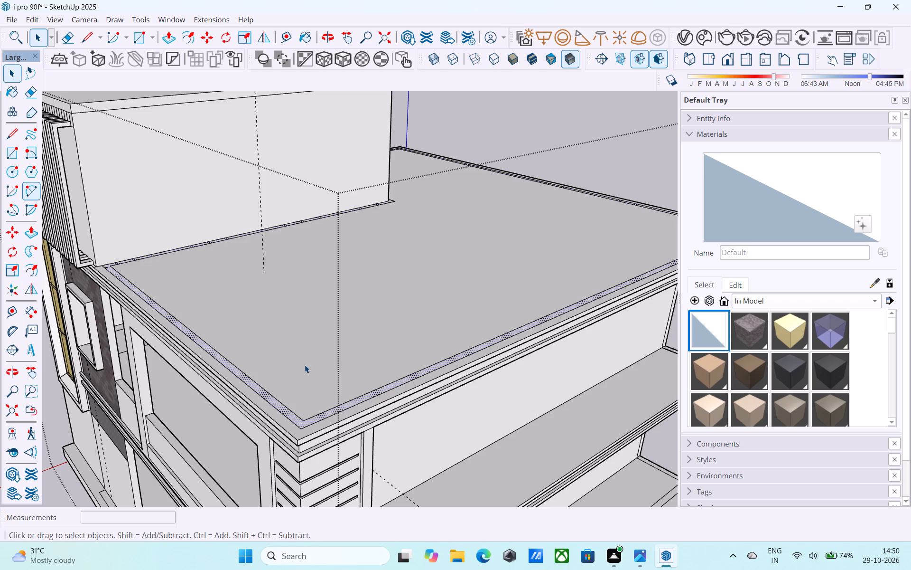
Draw a 4.5" edge across the new strip at the front corner by the upper block and erase the stray edge stub there.
scroll(305, 359, down, 4)
middle_drag(320, 415, 327, 424)
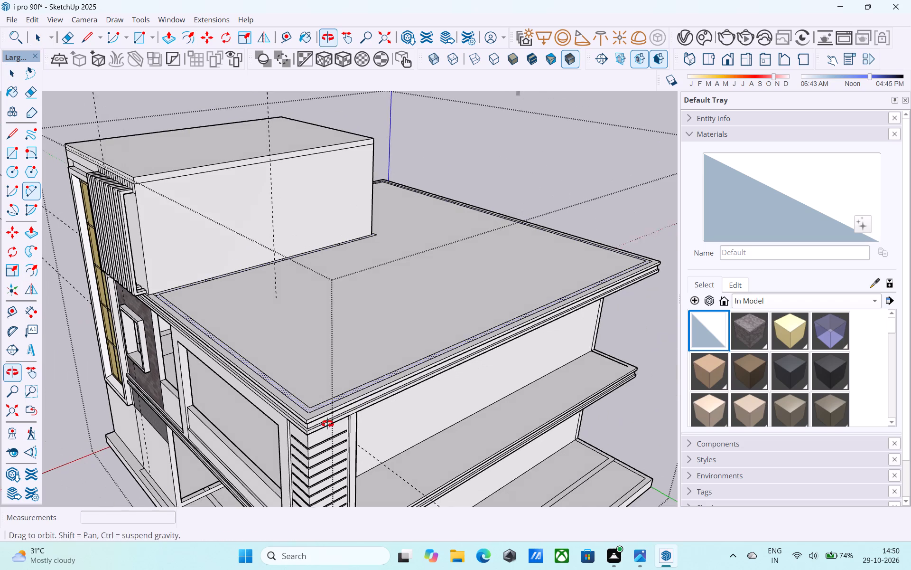
middle_drag(327, 424, 331, 435)
key(l)
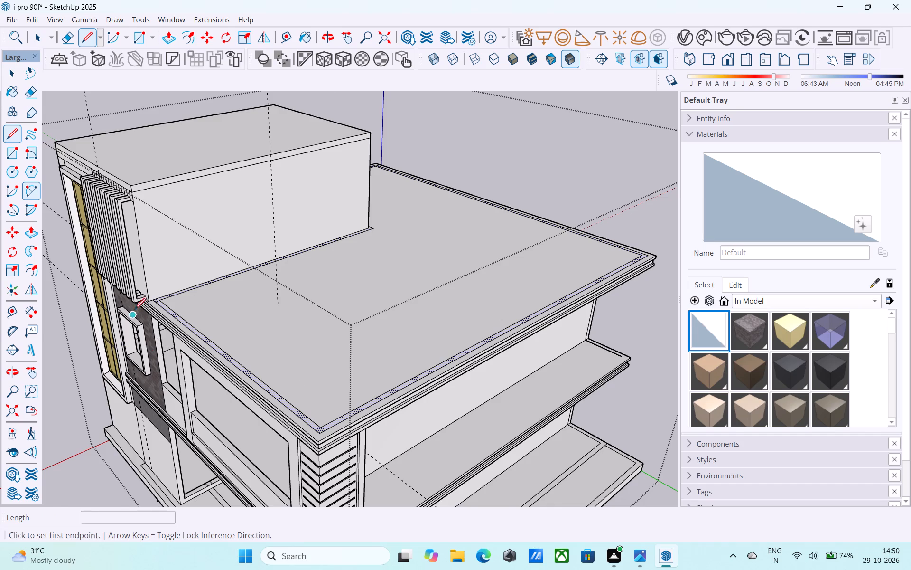
scroll(139, 305, up, 17)
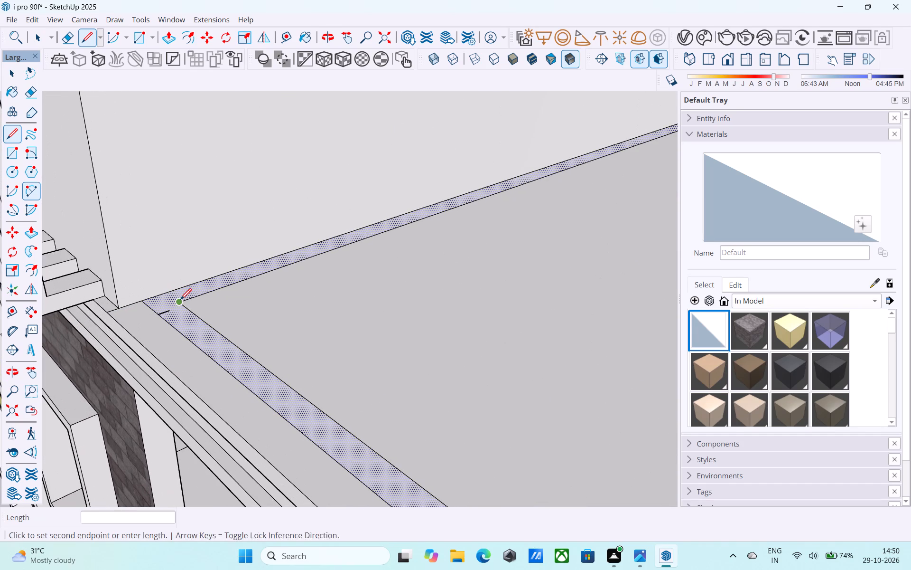
click(180, 301)
click(172, 293)
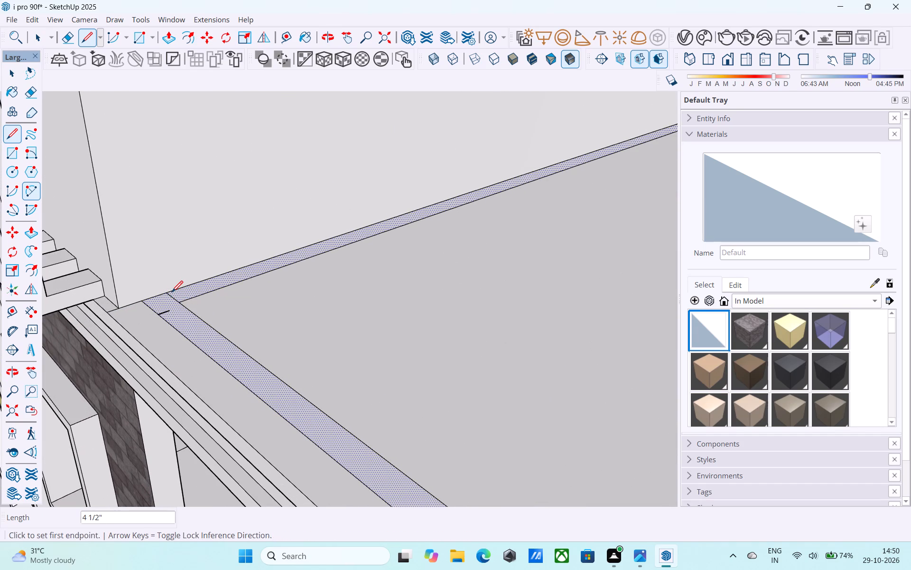
key(e)
click(167, 311)
Draw a short edge across the 4.5" strip at the outer end of the upper block's rear wall.
scroll(167, 313, down, 18)
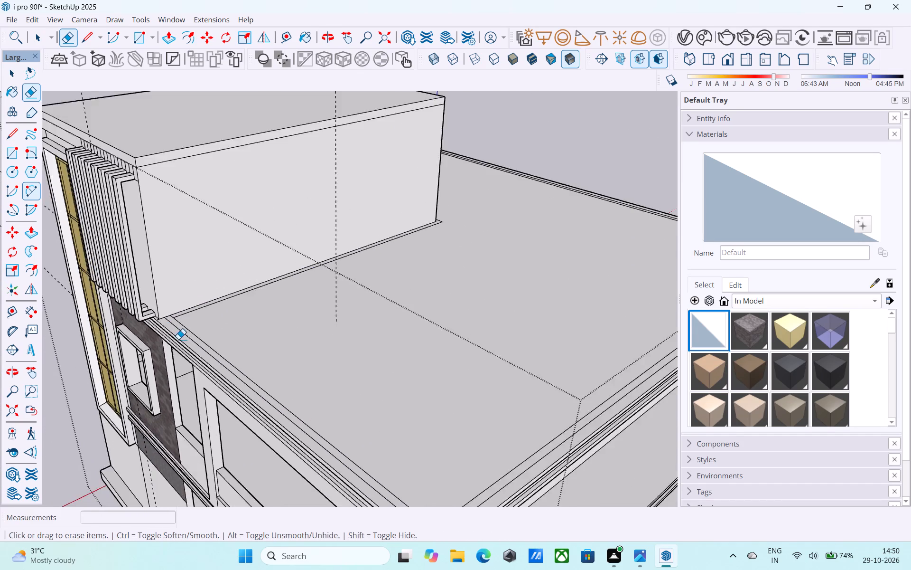
scroll(178, 339, down, 3)
middle_drag(172, 353, 868, 353)
middle_drag(294, 365, 691, 417)
scroll(561, 290, up, 3)
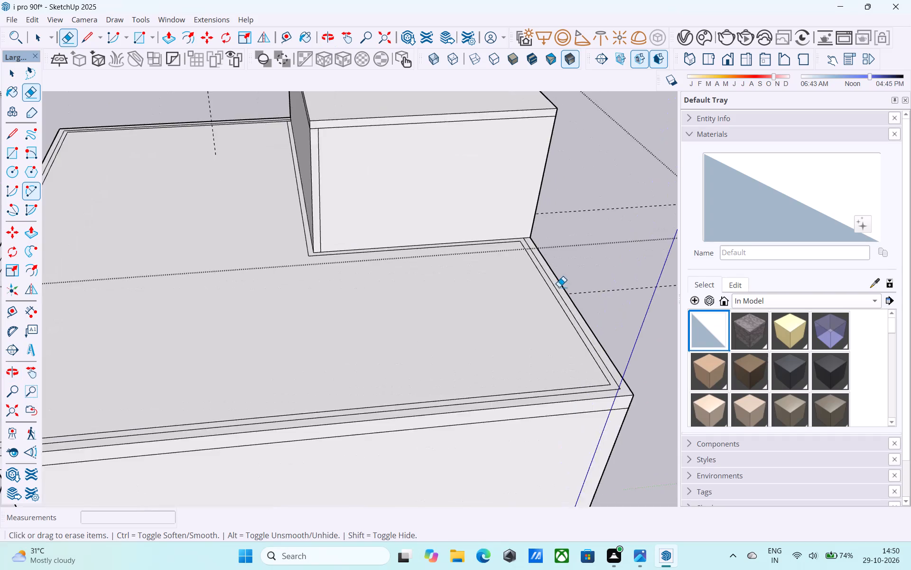
scroll(559, 287, up, 11)
scroll(495, 212, down, 1)
scroll(495, 210, up, 7)
key(l)
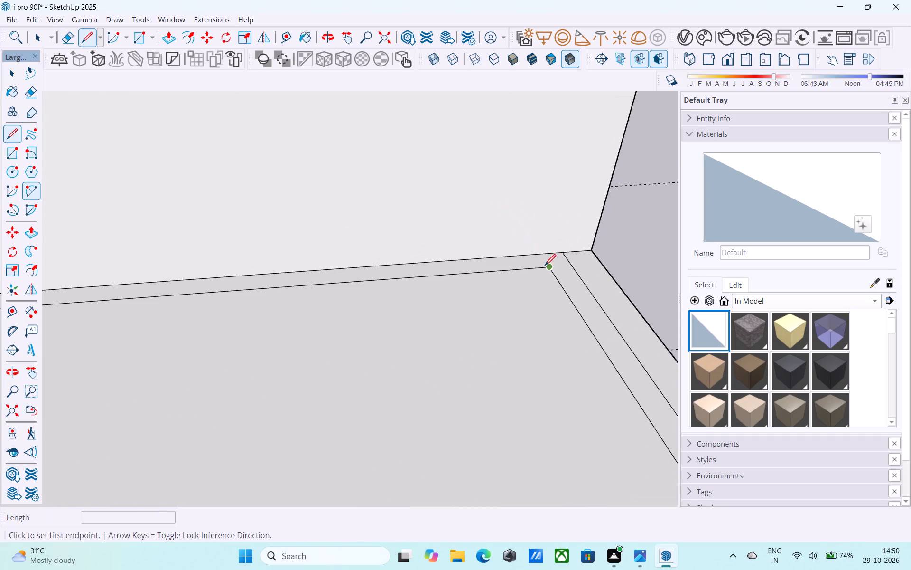
click(545, 266)
click(542, 256)
Erase the 4.5" strip's inner edge running along the upper block's rear wall.
key(space)
key(e)
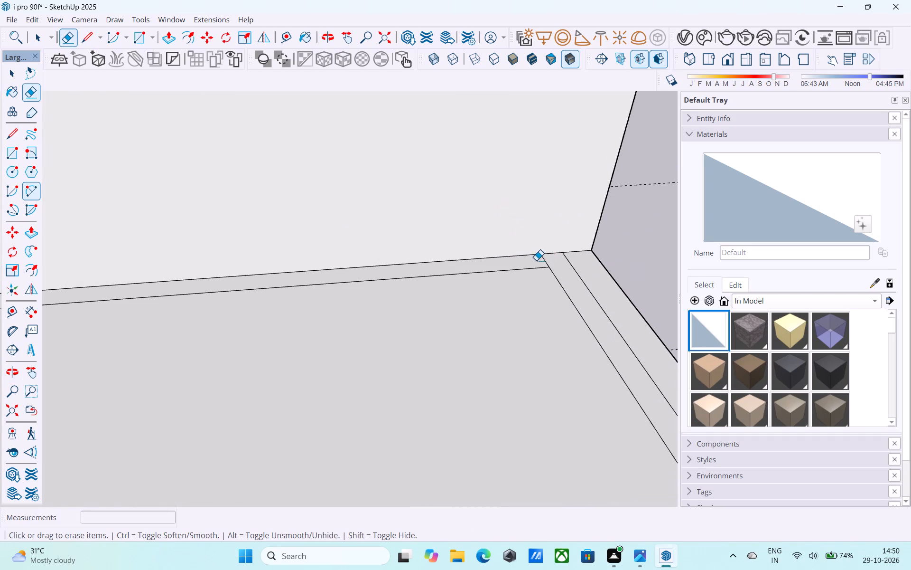
drag(534, 270, 532, 281)
key(space)
Push/Pull the 4.5" perimeter strip of the lower flat roof up 3' to form the parapet wall.
scroll(530, 290, down, 15)
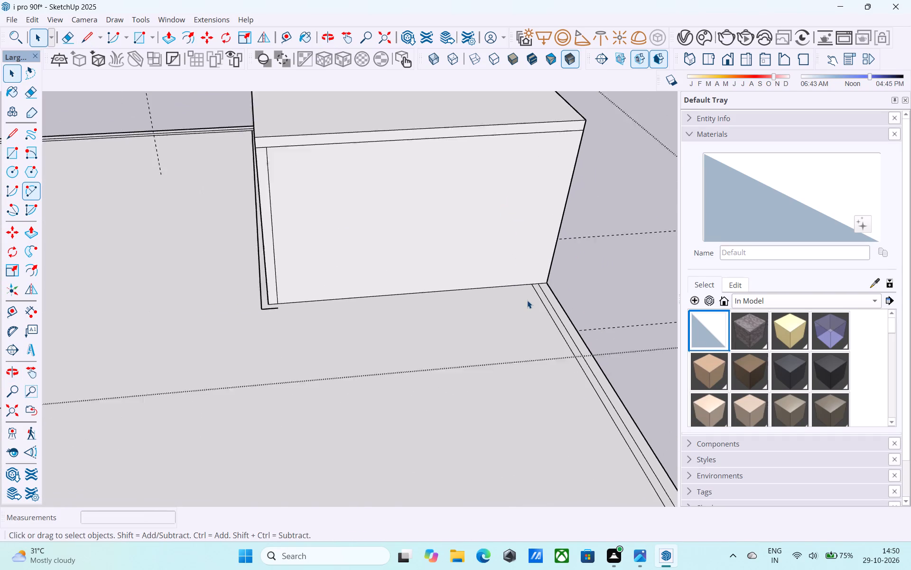
scroll(527, 300, down, 1)
middle_drag(526, 301, 512, 275)
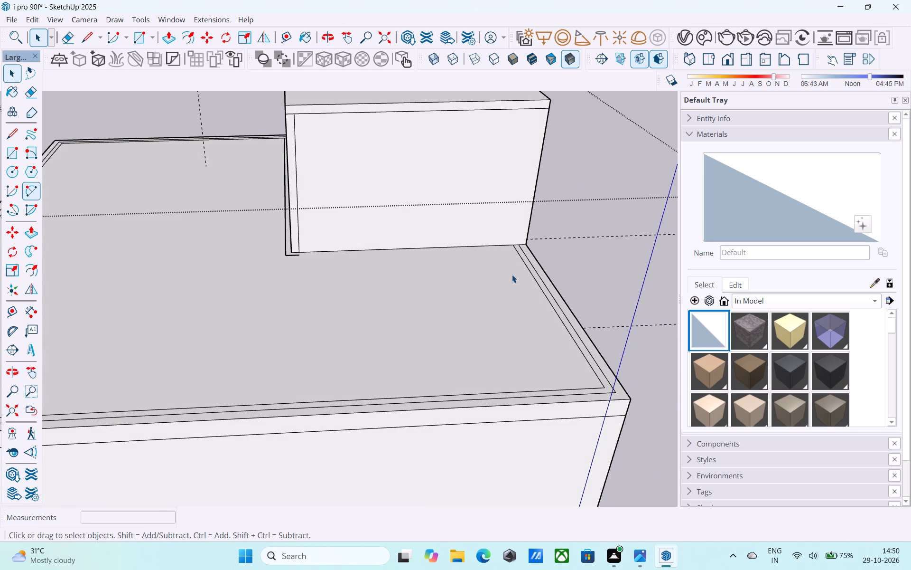
scroll(512, 275, down, 5)
middle_drag(512, 275, 509, 252)
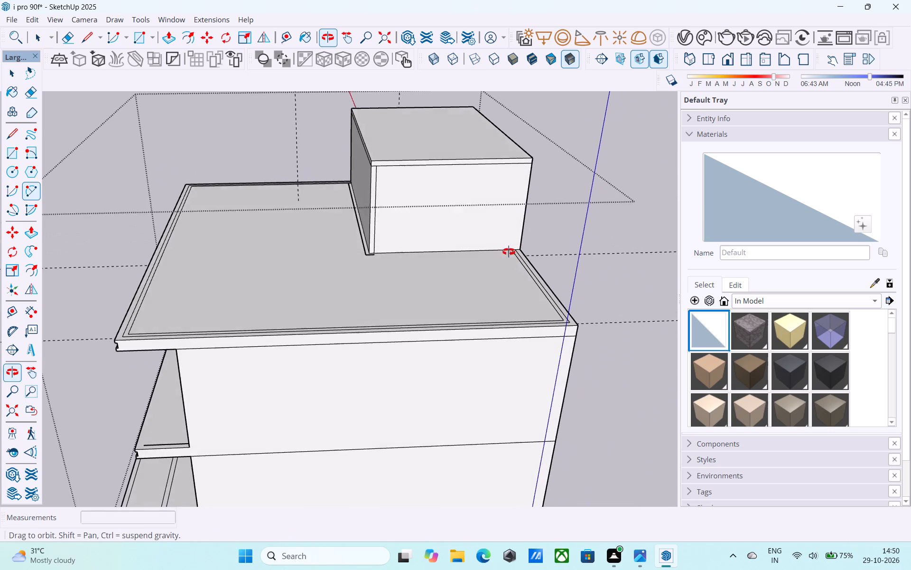
middle_drag(509, 252, 509, 251)
scroll(509, 251, down, 3)
middle_drag(500, 300, 558, 340)
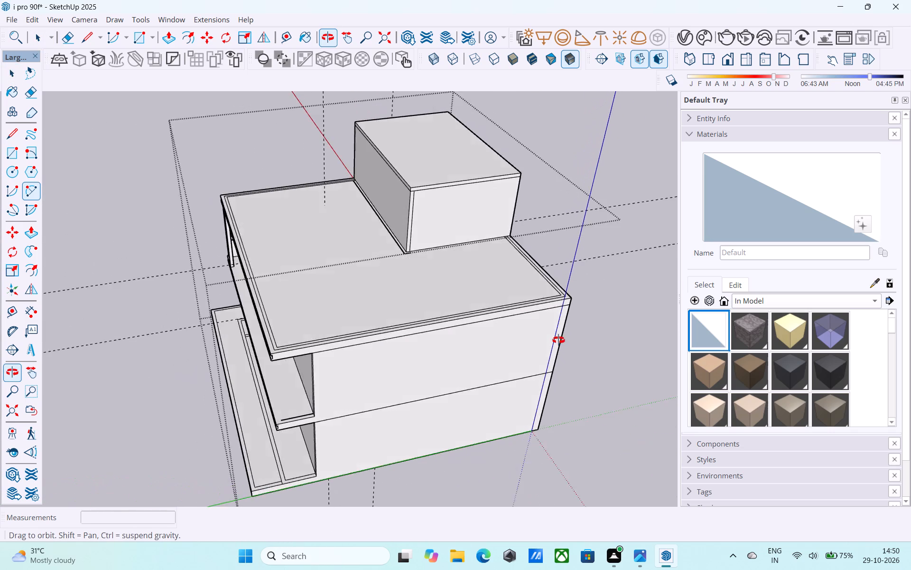
middle_drag(558, 340, 763, 322)
middle_drag(344, 322, 769, 174)
middle_drag(363, 304, 446, 319)
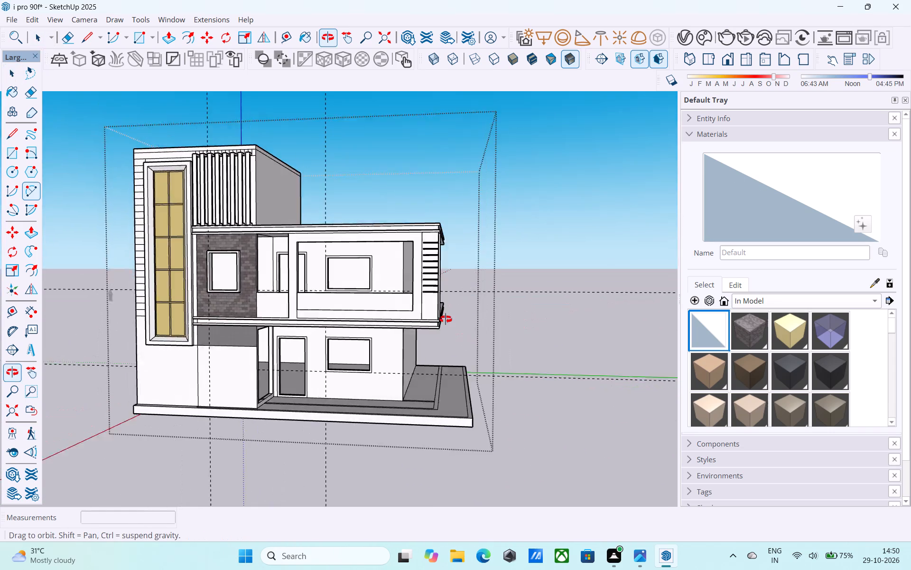
middle_drag(446, 319, 298, 500)
scroll(333, 376, up, 12)
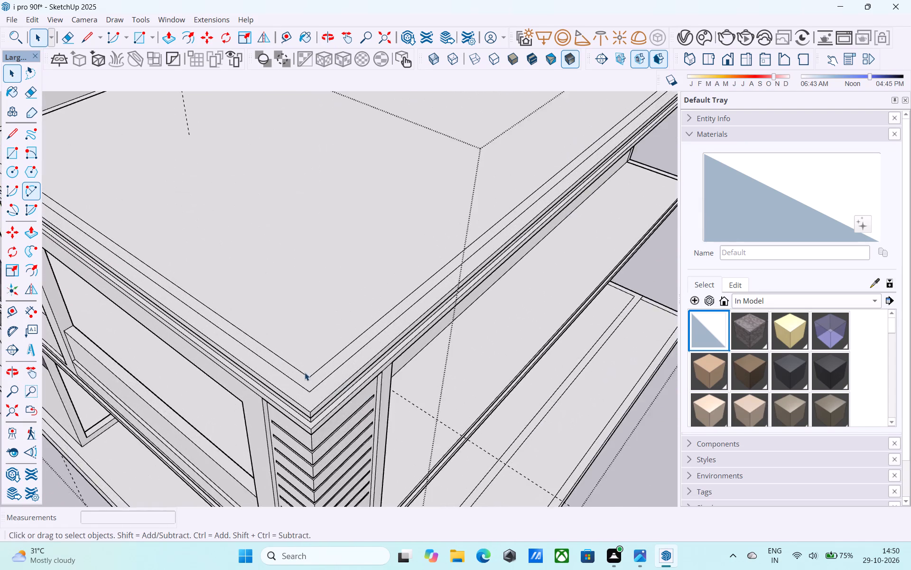
scroll(305, 372, up, 3)
click(309, 383)
scroll(309, 383, up, 4)
key(p)
click(309, 383)
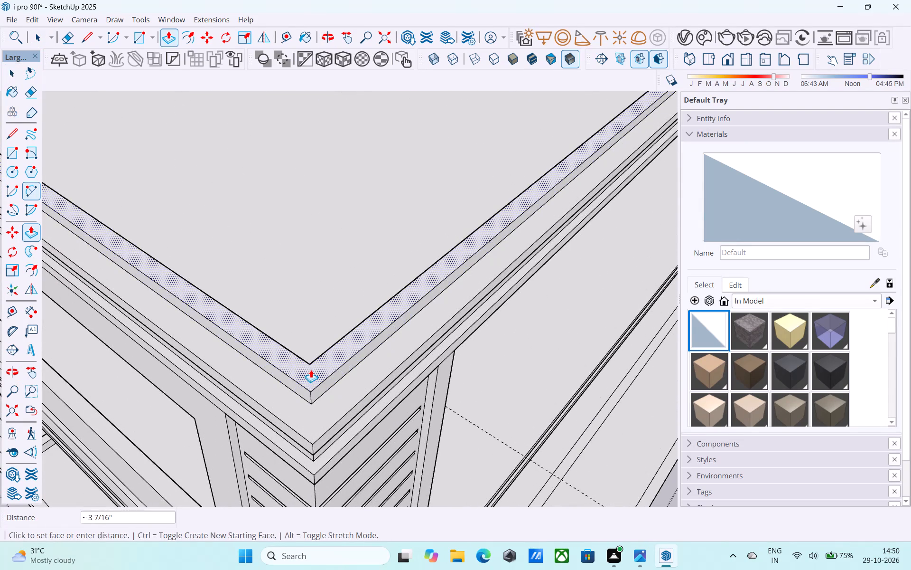
text(3')
key(Return)
key(space)
Examine the lower roof's parapet wall from the front of the house.
scroll(311, 370, down, 8)
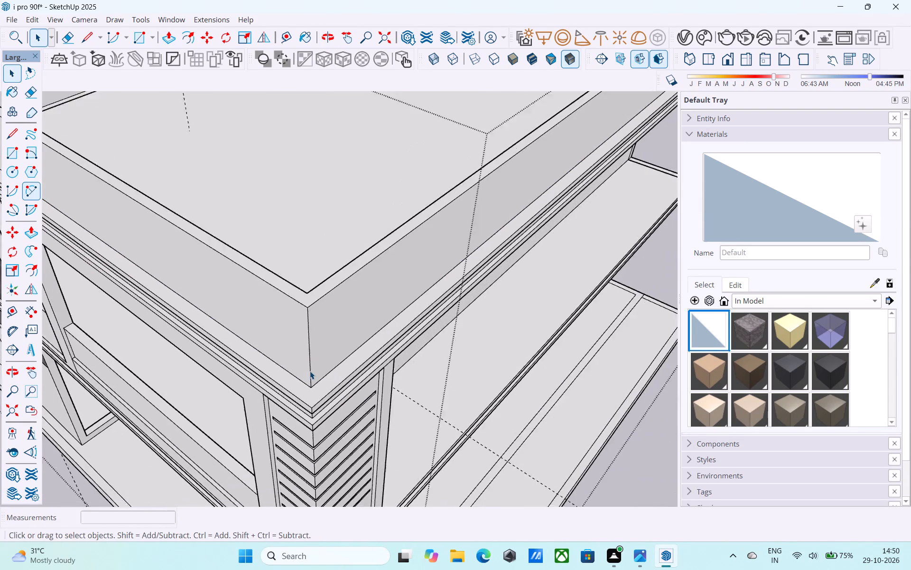
scroll(310, 371, down, 8)
middle_drag(302, 398, 422, 235)
shift+middle_drag(398, 273, 397, 287)
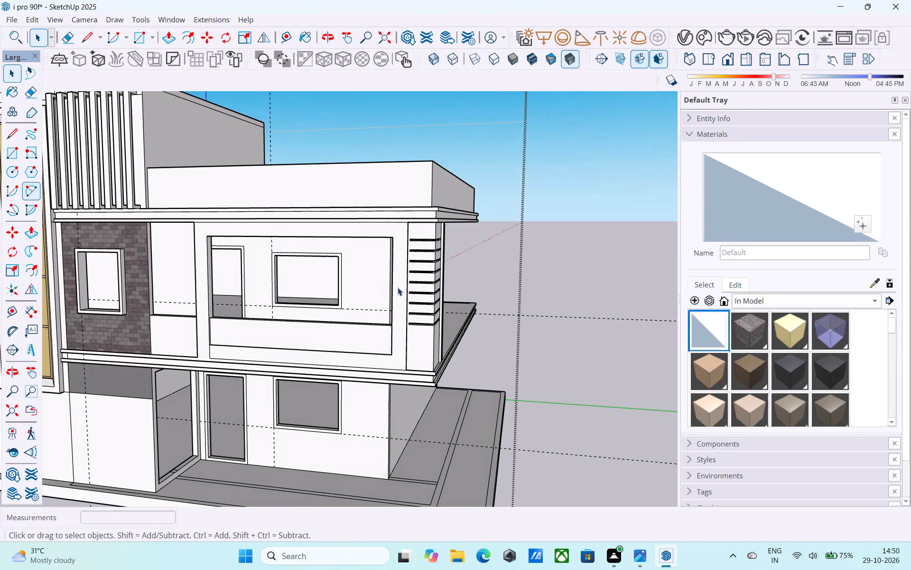
Examine the house's facade and the lower roof's parapet wall from several sides and from above.
scroll(121, 529, down, 3)
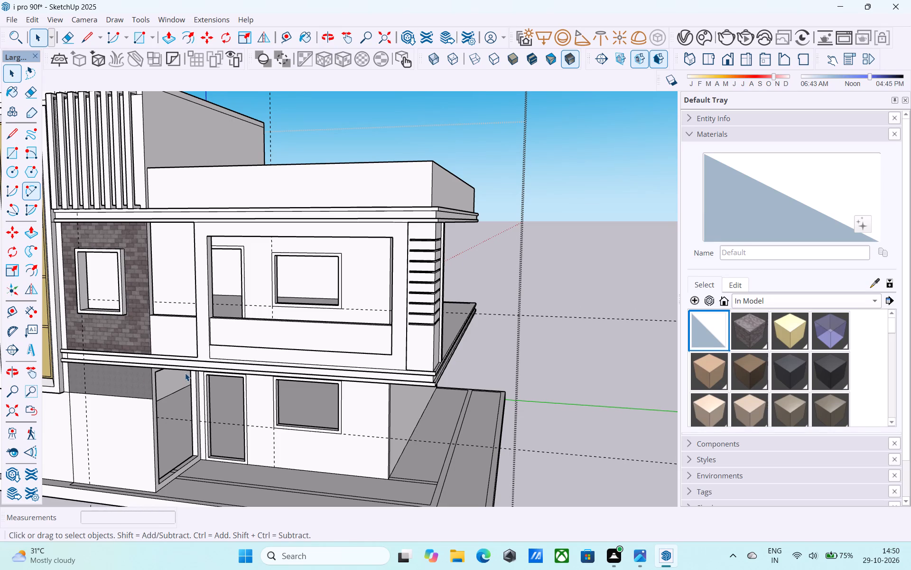
scroll(185, 373, down, 2)
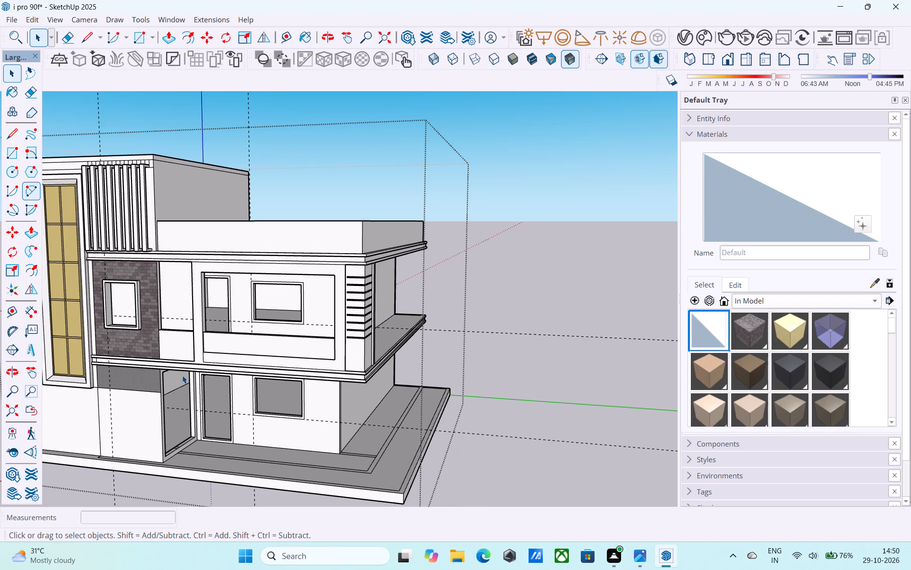
scroll(182, 375, down, 2)
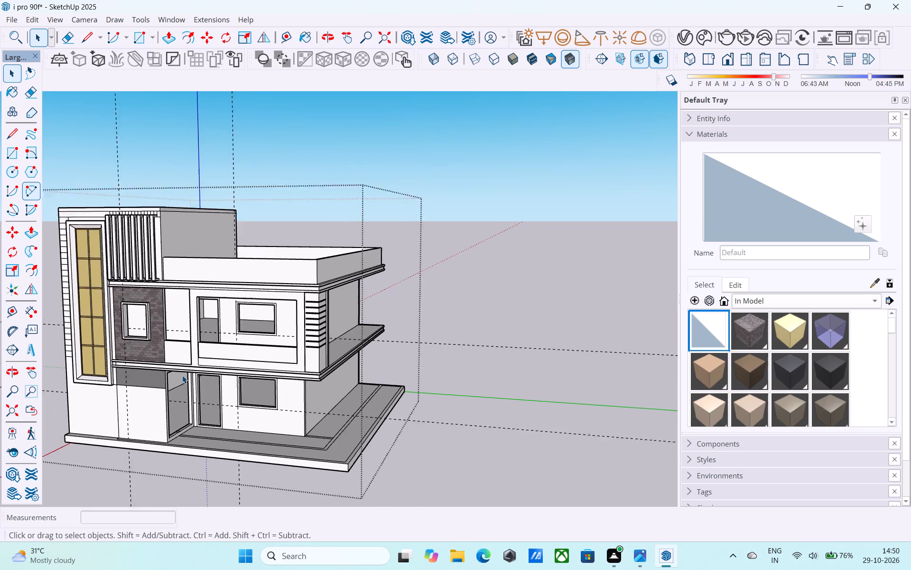
scroll(182, 375, down, 1)
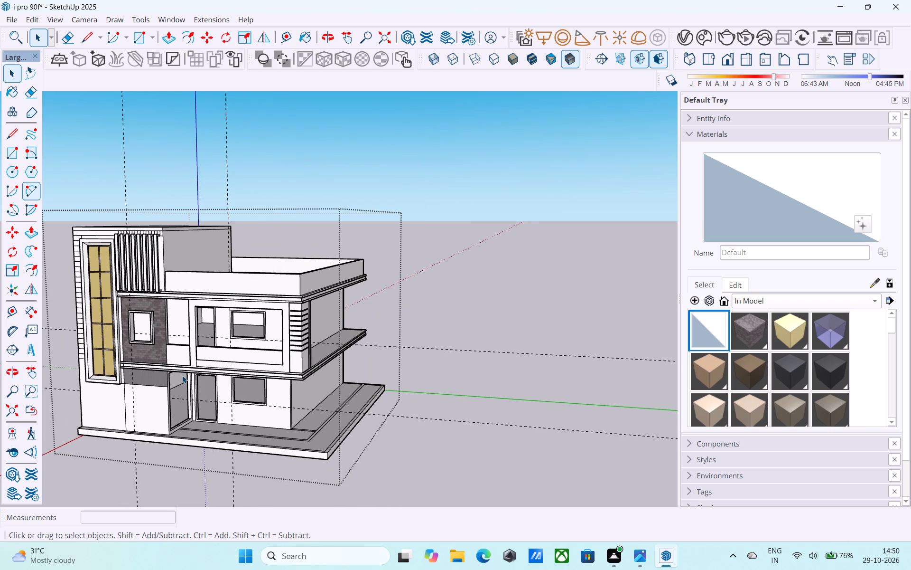
scroll(182, 375, down, 1)
middle_drag(182, 375, 168, 378)
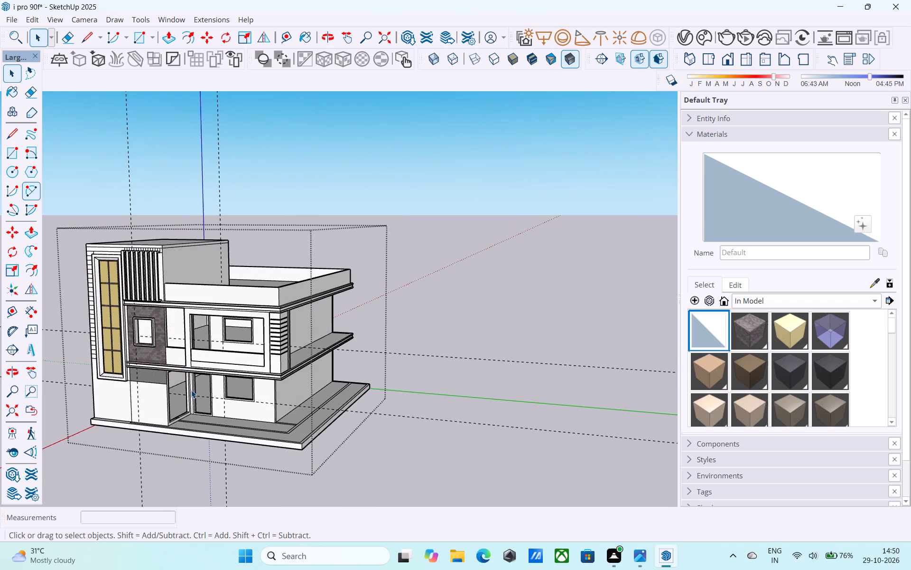
middle_drag(191, 390, 200, 428)
scroll(178, 395, up, 5)
middle_drag(284, 244, 453, 279)
scroll(456, 279, down, 4)
middle_drag(454, 282, 439, 283)
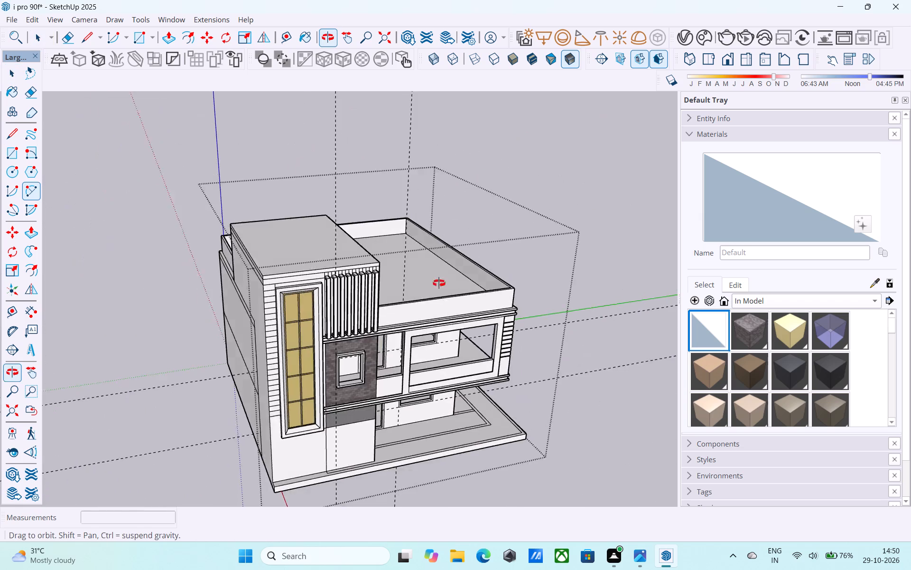
middle_drag(439, 283, 367, 300)
middle_drag(391, 338, 361, 319)
middle_drag(361, 319, 343, 316)
scroll(312, 323, up, 5)
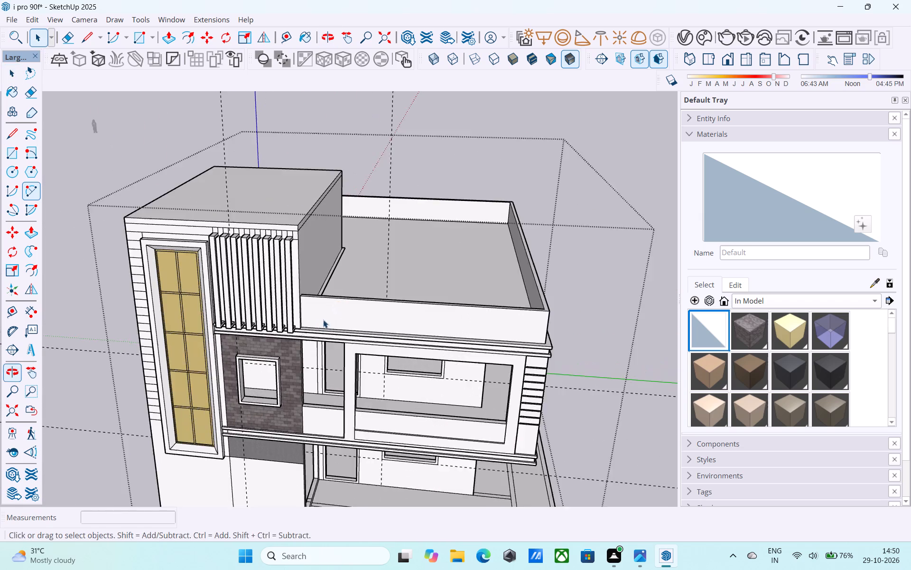
middle_drag(329, 320, 232, 329)
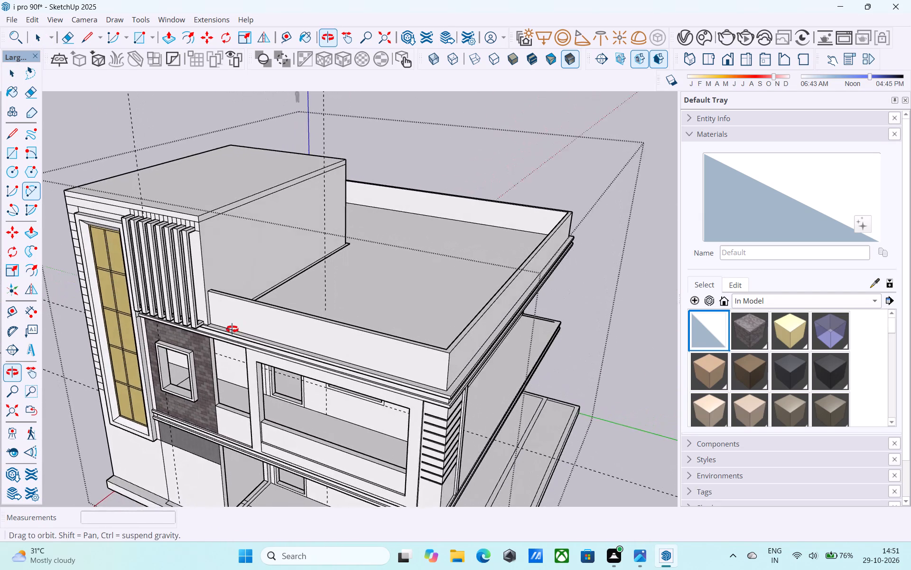
middle_drag(232, 329, 218, 332)
scroll(210, 326, up, 7)
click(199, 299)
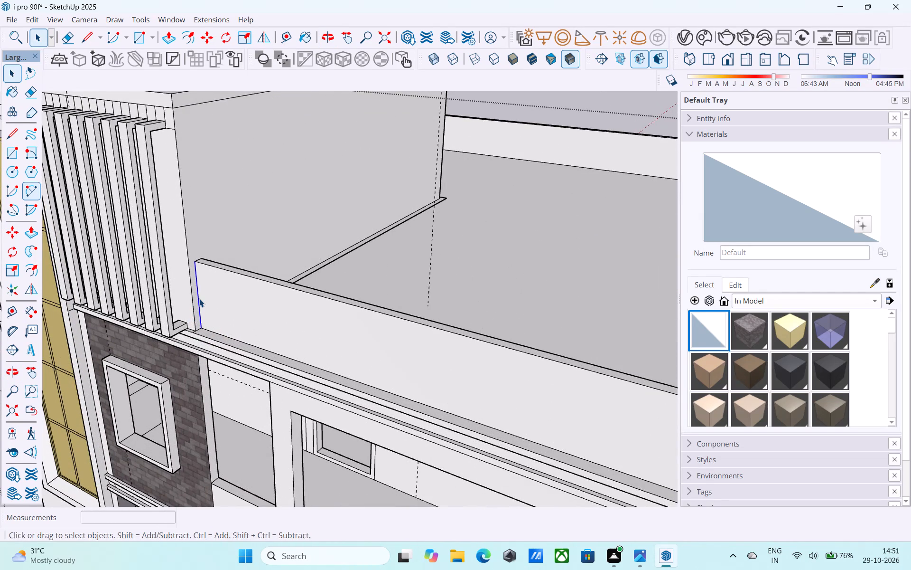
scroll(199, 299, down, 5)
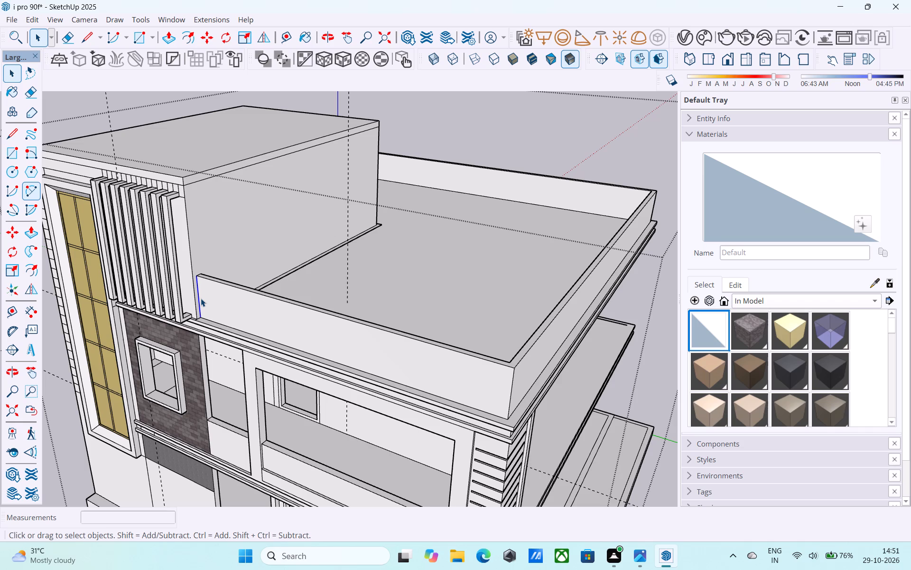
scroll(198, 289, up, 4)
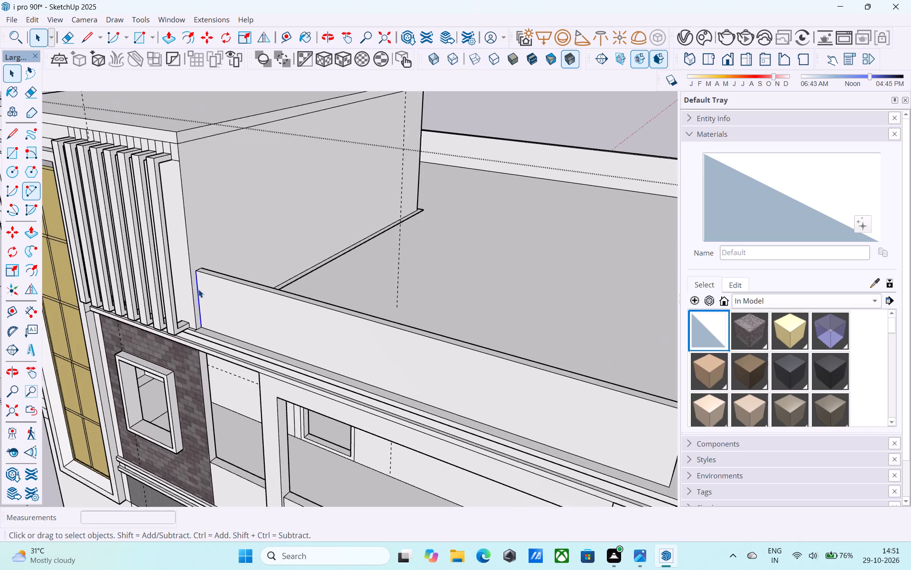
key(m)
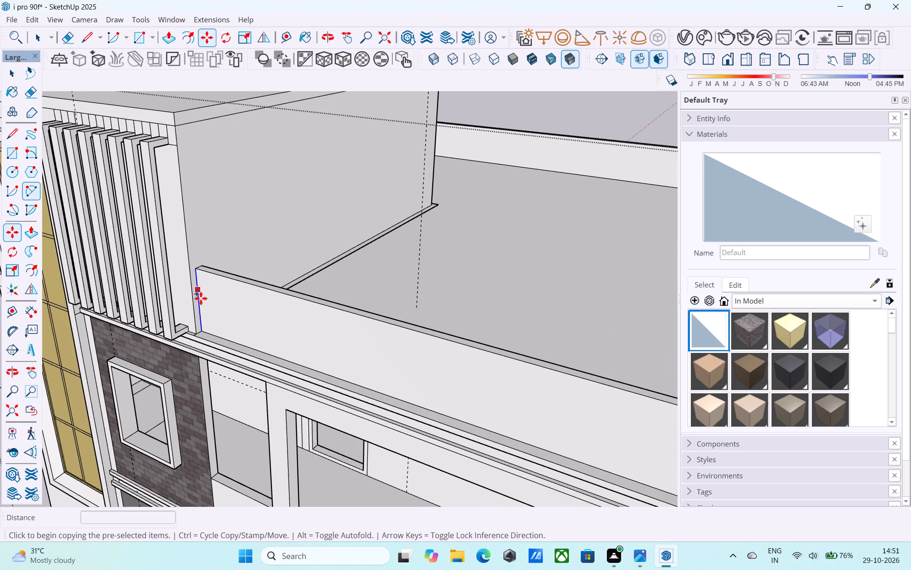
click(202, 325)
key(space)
Draw an 8' horizontal line along the front parapet's outer face, starting mid-height on its end edge beside the upper block.
key(l)
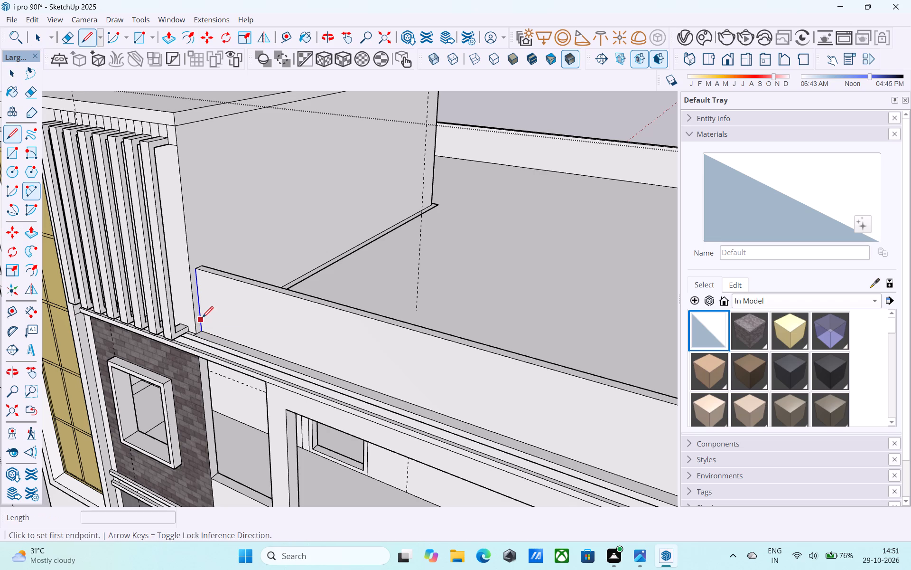
scroll(202, 302, up, 1)
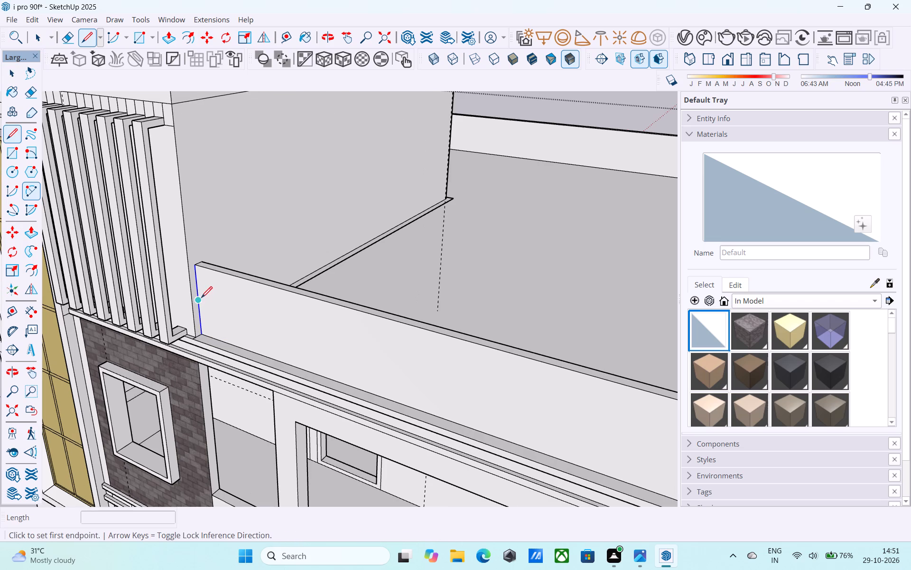
click(198, 298)
scroll(198, 298, down, 2)
middle_drag(199, 299, 216, 302)
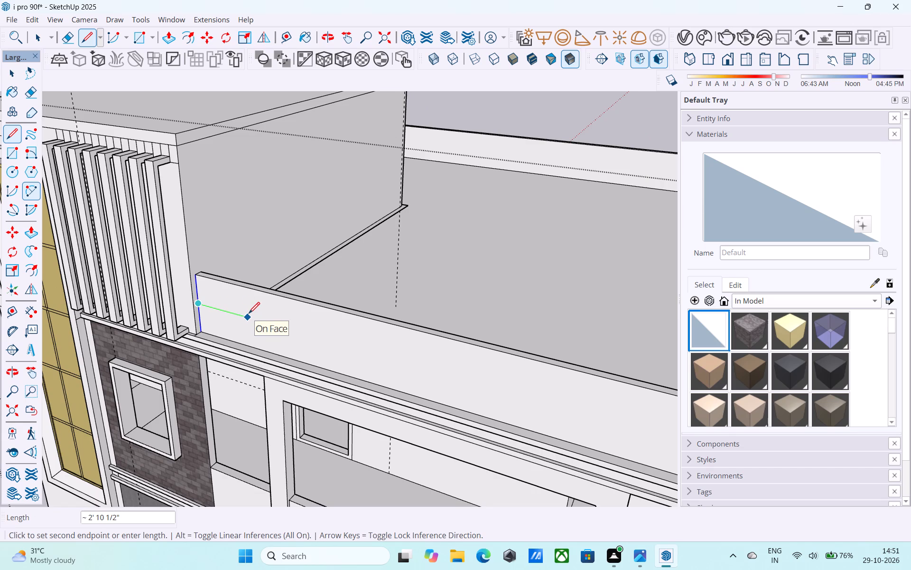
text(4')
key(Return)
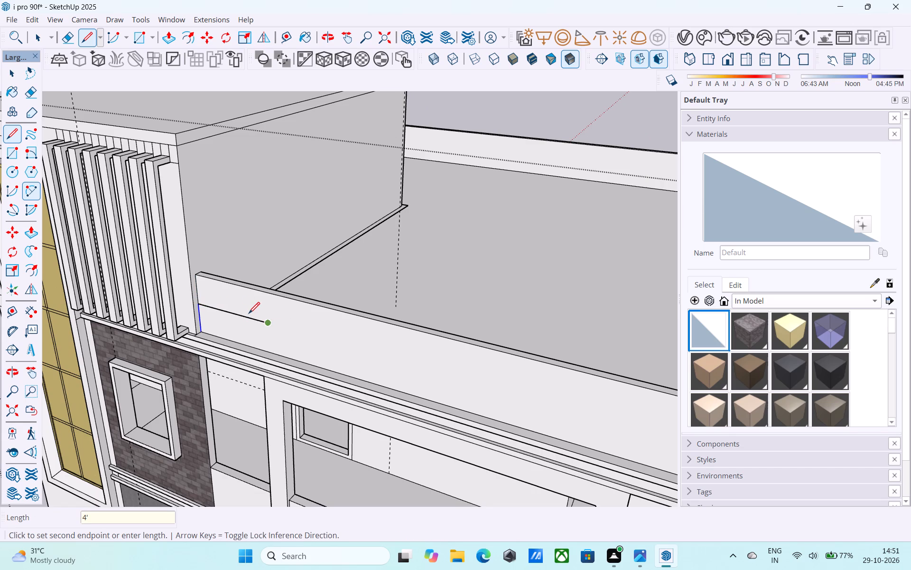
text(8')
key(Return)
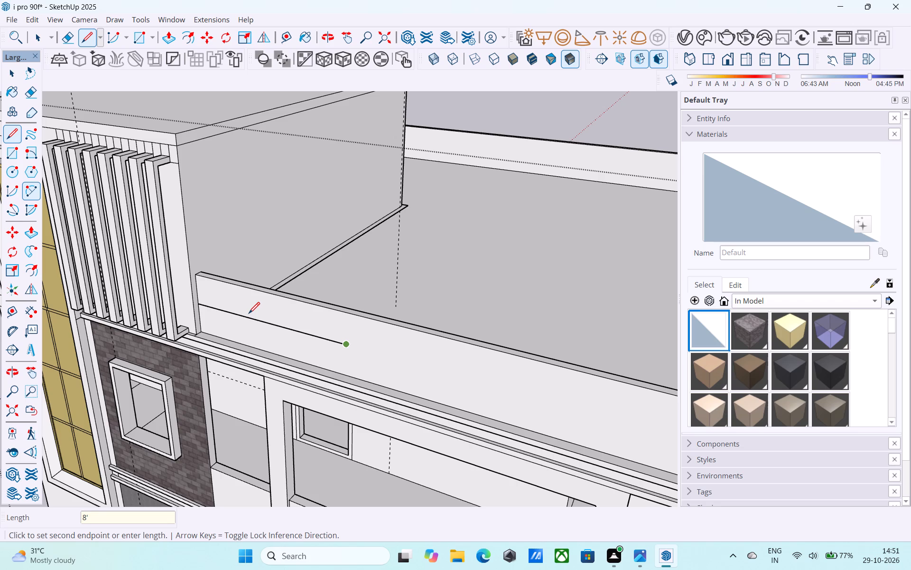
key(space)
Copy the 8' line 3" upward, and copy that upper line 6" downward to outline a 6" high band.
click(247, 317)
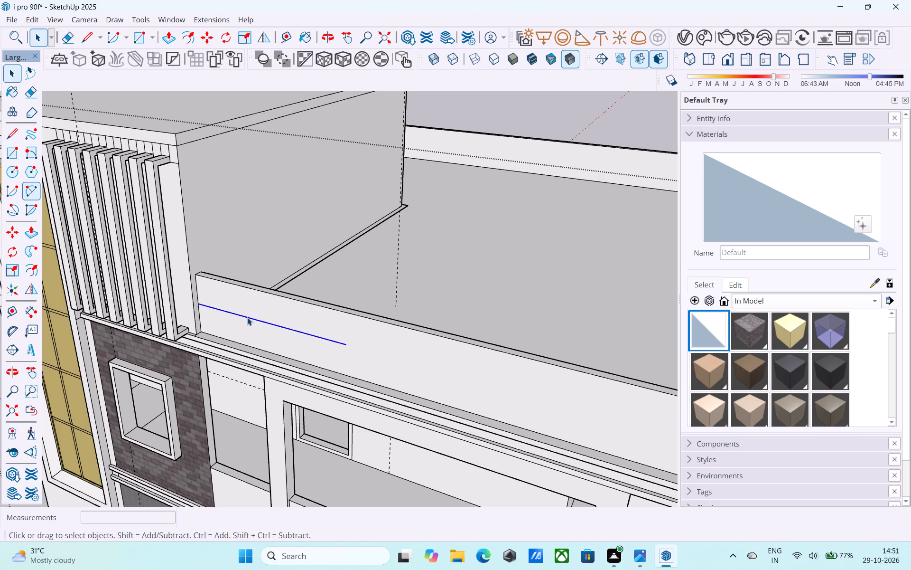
key(m)
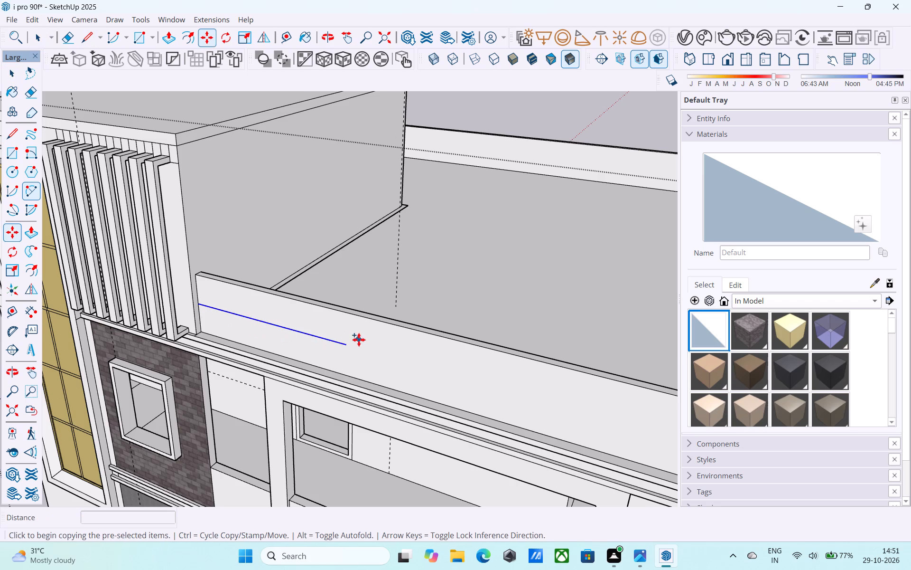
click(346, 344)
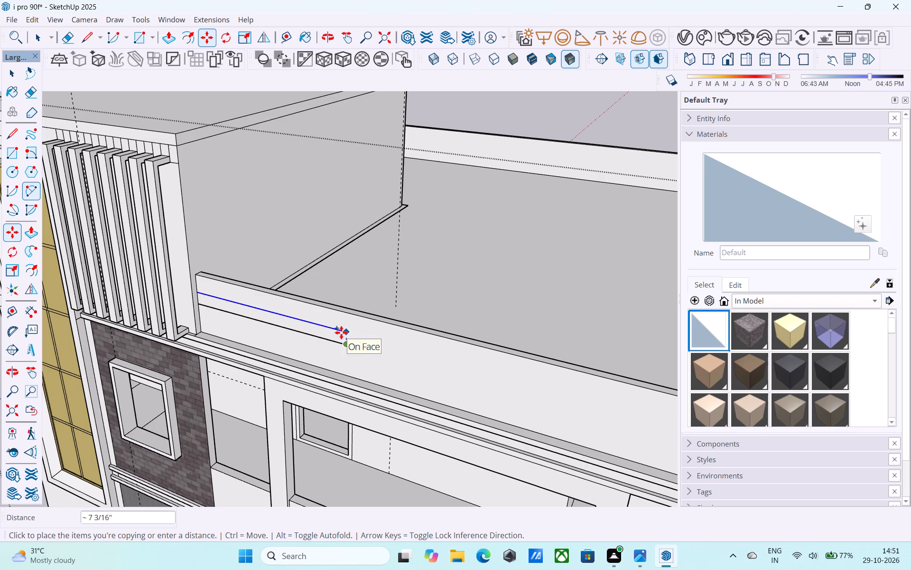
text(3")
key(Return)
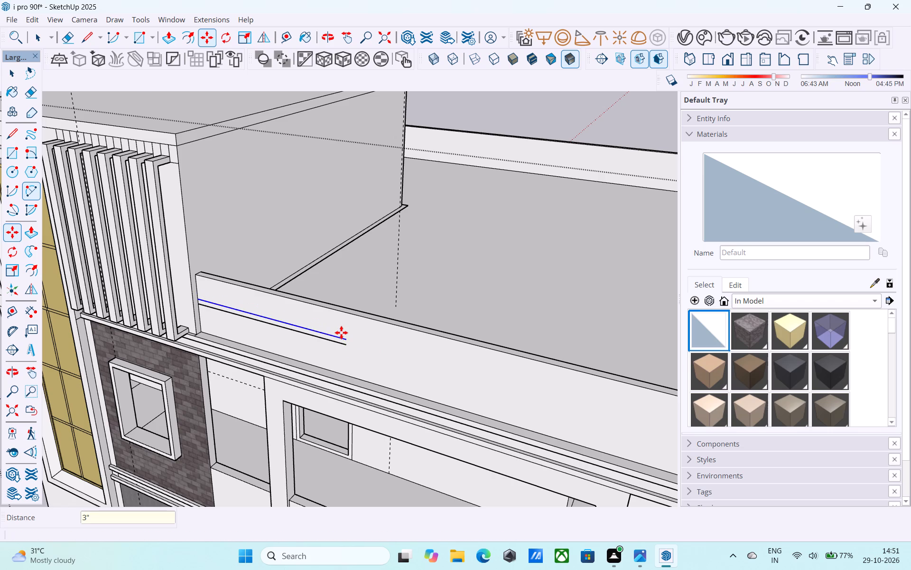
scroll(341, 332, up, 5)
click(349, 345)
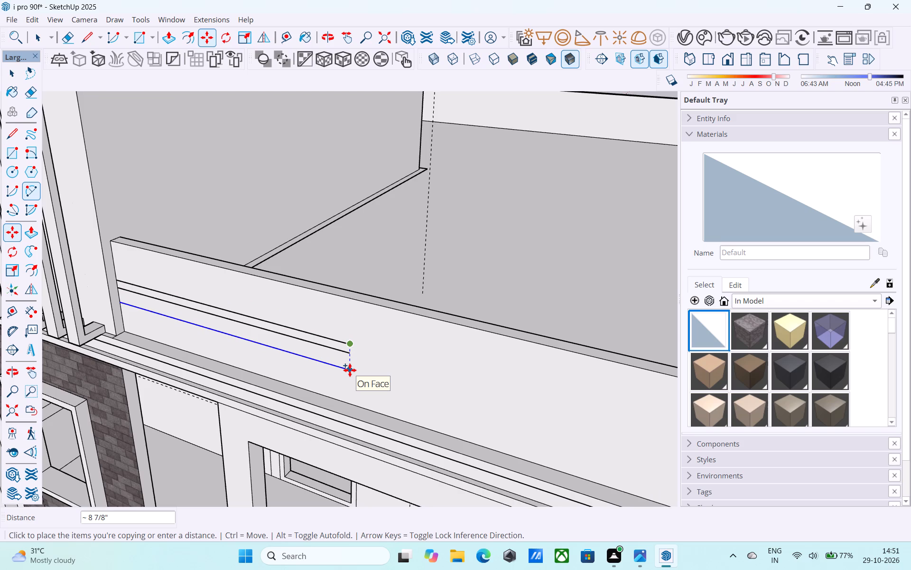
text(6")
key(Return)
Close the band's free end with a 6" vertical edge and erase the original middle line inside it.
key(l)
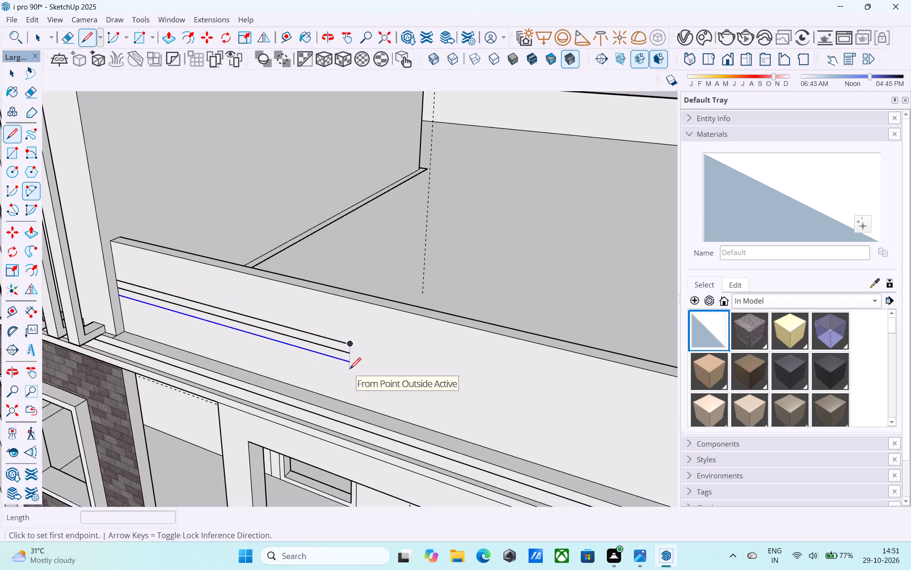
scroll(348, 370, up, 1)
click(349, 361)
click(353, 343)
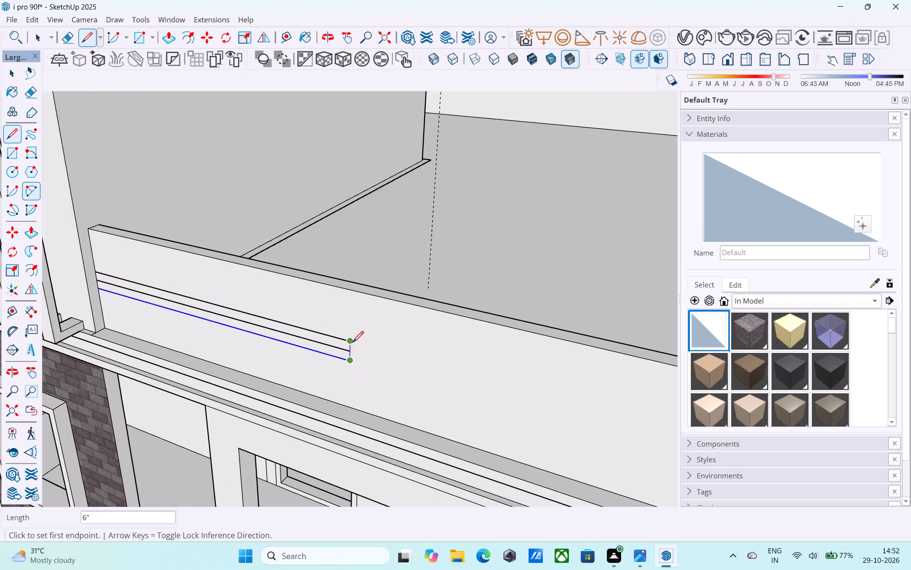
key(e)
drag(320, 339, 322, 347)
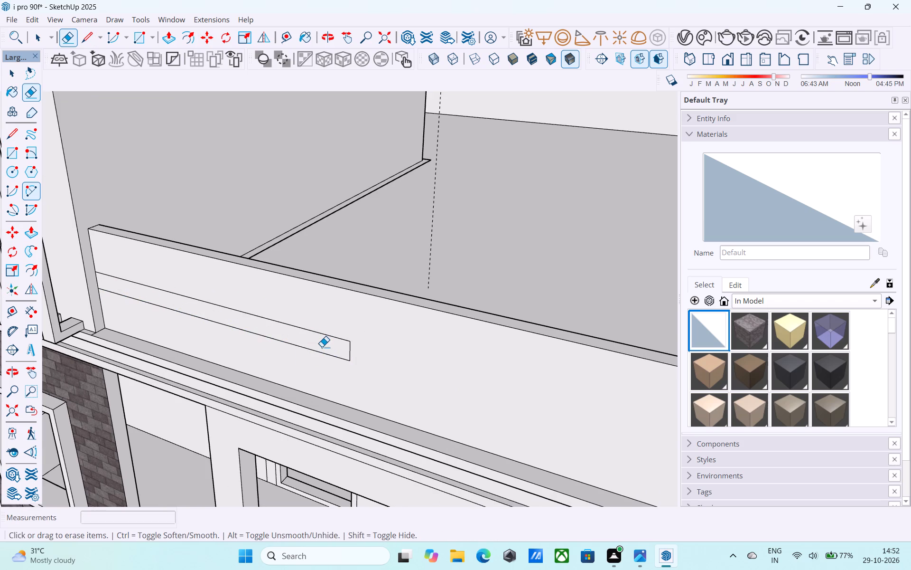
Push/Pull the 6" high band 4 1/2" inward through the front parapet's thickness to form a slot.
key(space)
click(321, 347)
key(p)
click(321, 347)
middle_drag(337, 332, 334, 336)
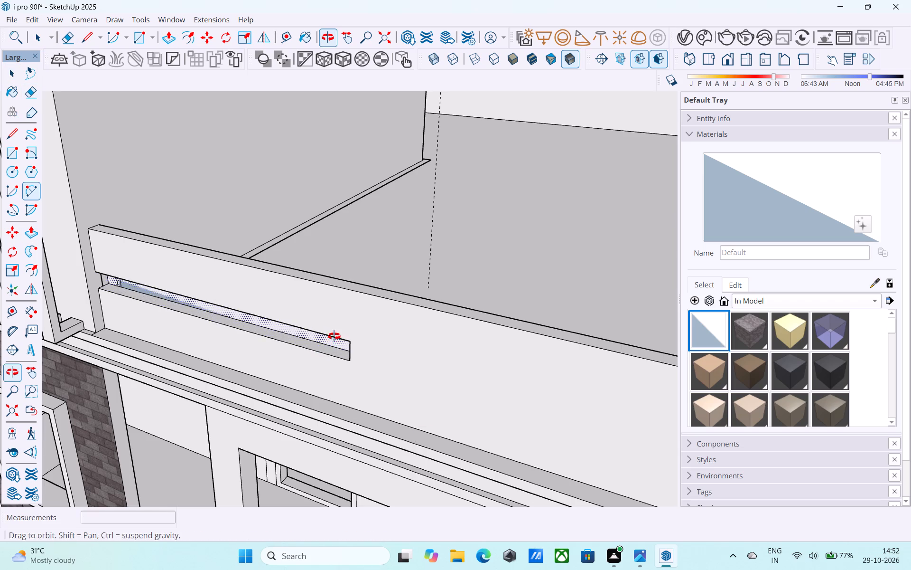
middle_drag(334, 336, 257, 433)
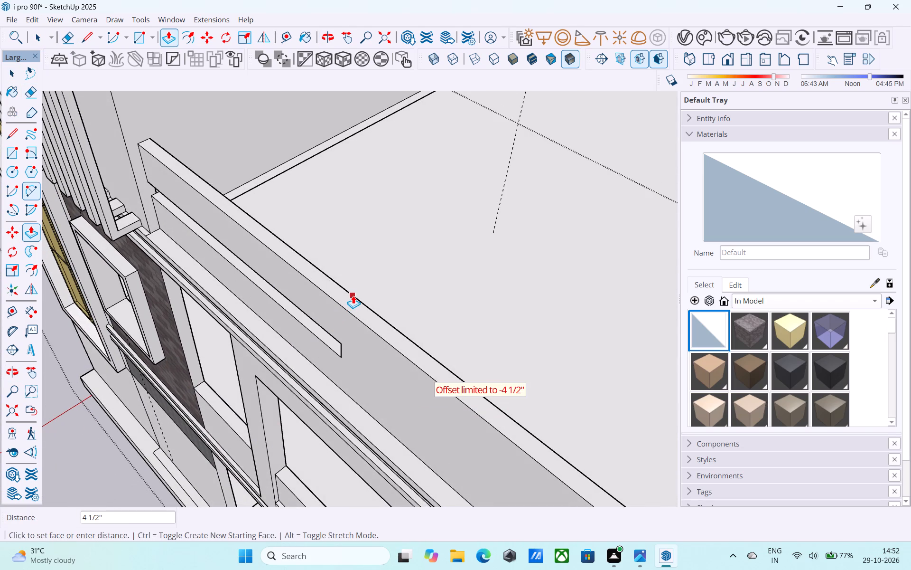
click(353, 295)
Delete the slot's remaining face on the parapet's roof side and the small leftover face beside the upper block.
scroll(351, 302, up, 1)
middle_drag(351, 302, 450, 202)
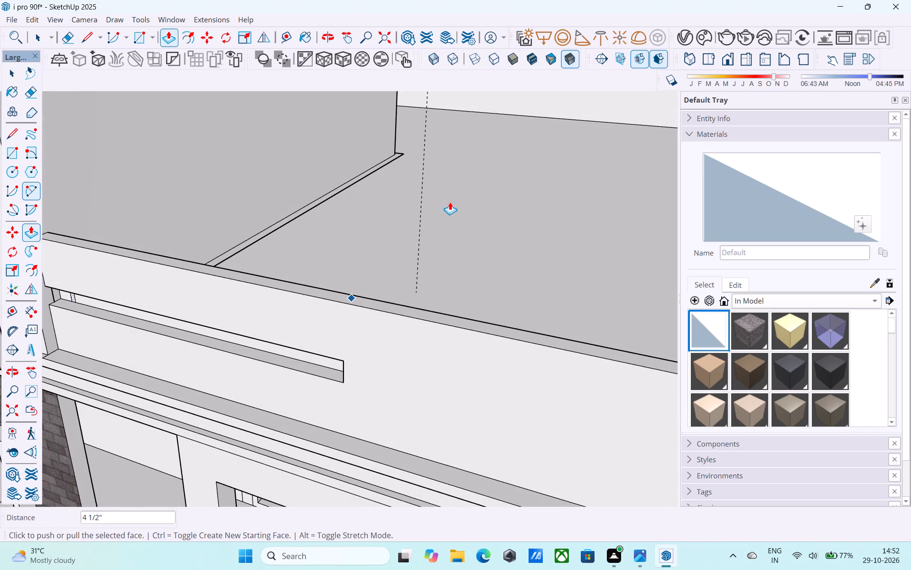
scroll(448, 207, down, 8)
middle_drag(397, 282, 403, 232)
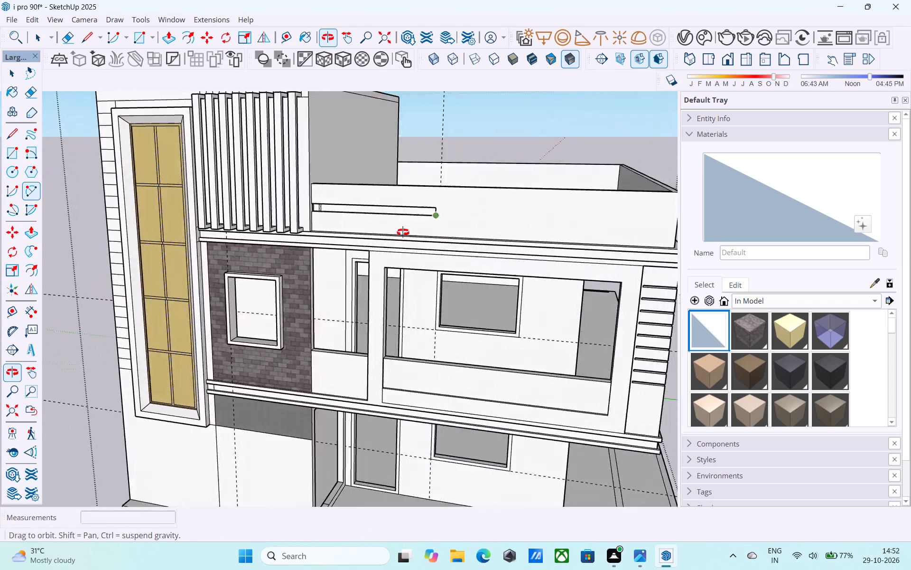
middle_drag(403, 232, 243, 257)
scroll(243, 257, up, 4)
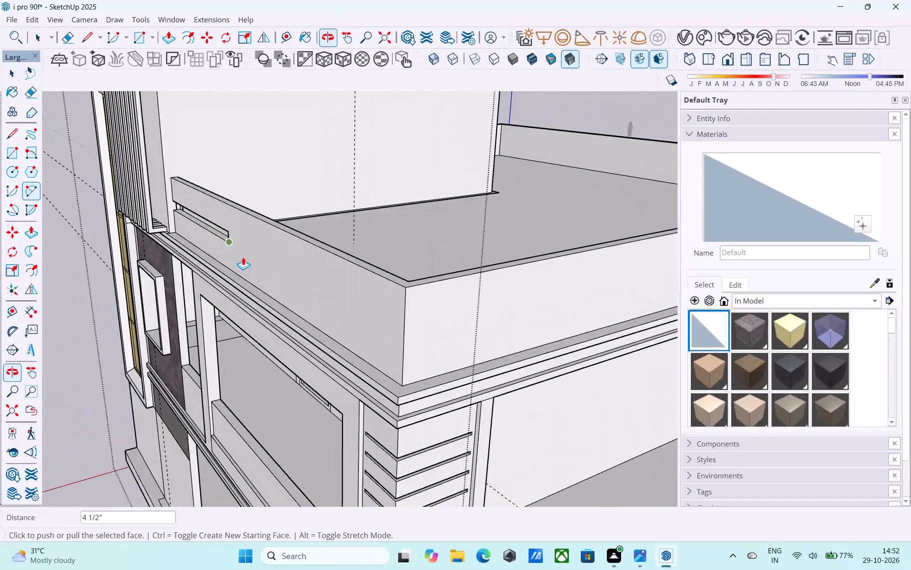
key(space)
middle_drag(256, 246, 0, 228)
scroll(401, 202, up, 9)
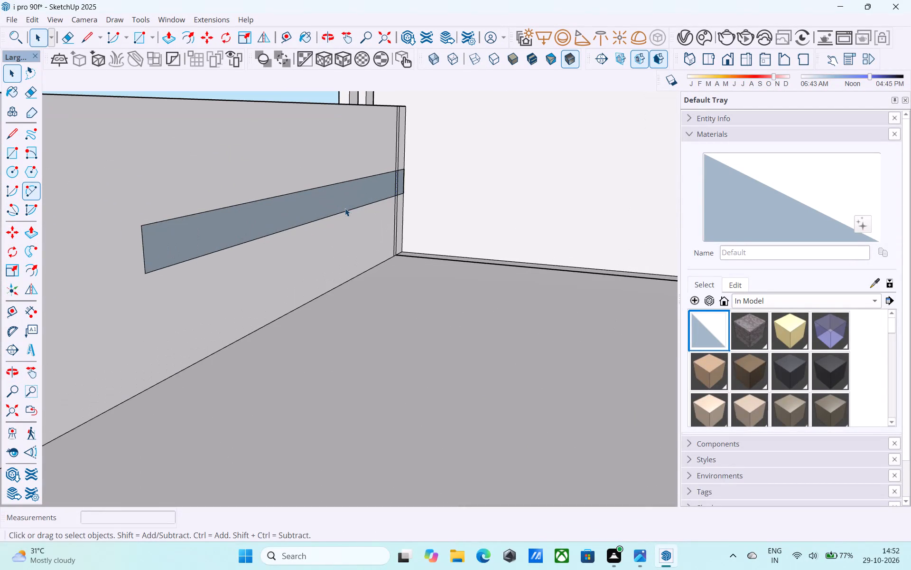
click(345, 208)
key(Delete)
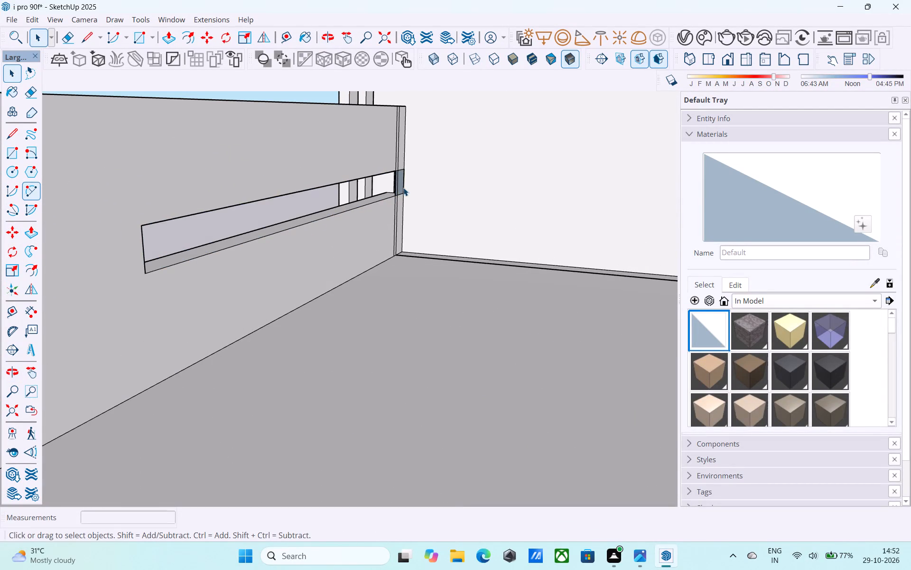
click(401, 185)
key(Delete)
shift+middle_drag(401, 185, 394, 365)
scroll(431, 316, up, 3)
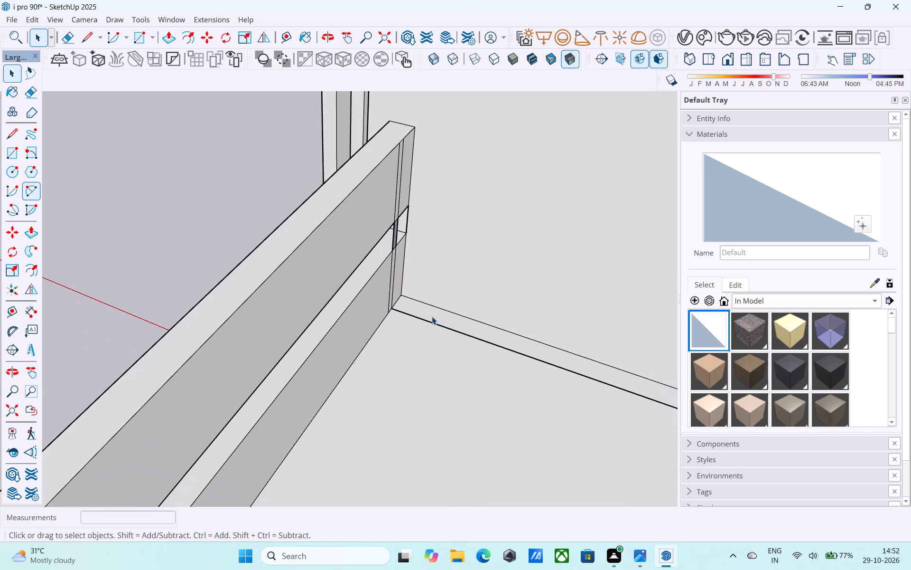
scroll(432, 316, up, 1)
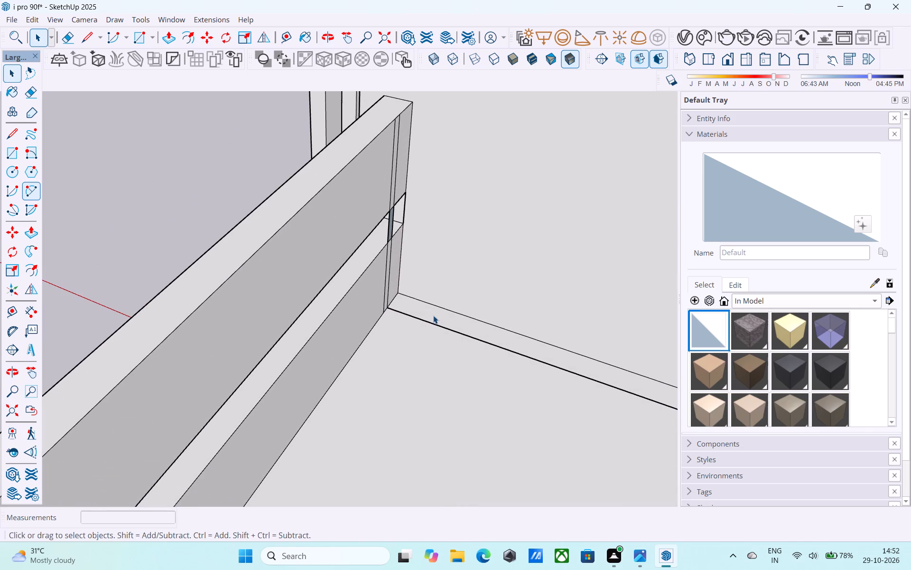
Erase the leftover vertical edges above, inside and below the slot, plus the stray roof edge, on the parapet's roof side by the upper block.
key(e)
middle_drag(433, 315, 404, 326)
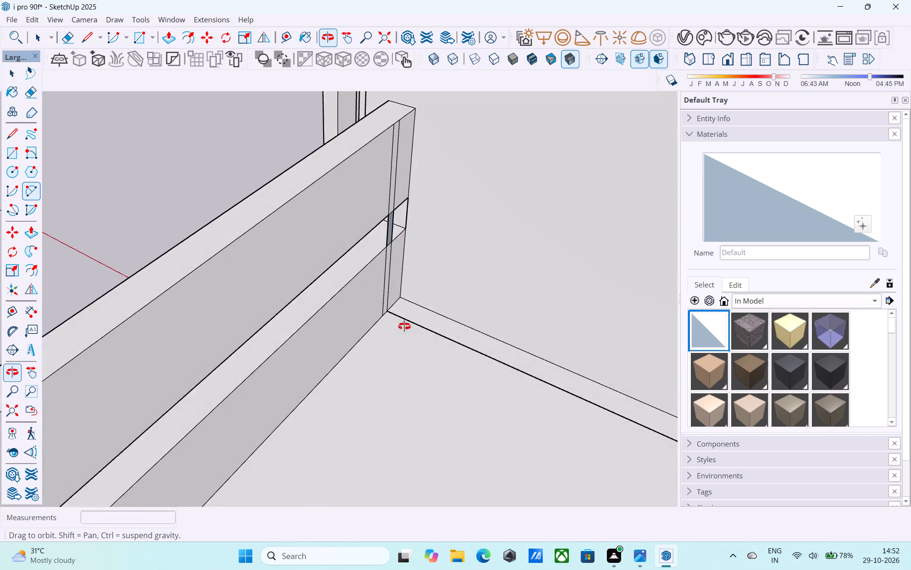
middle_drag(404, 326, 421, 310)
scroll(413, 218, up, 10)
drag(372, 238, 366, 240)
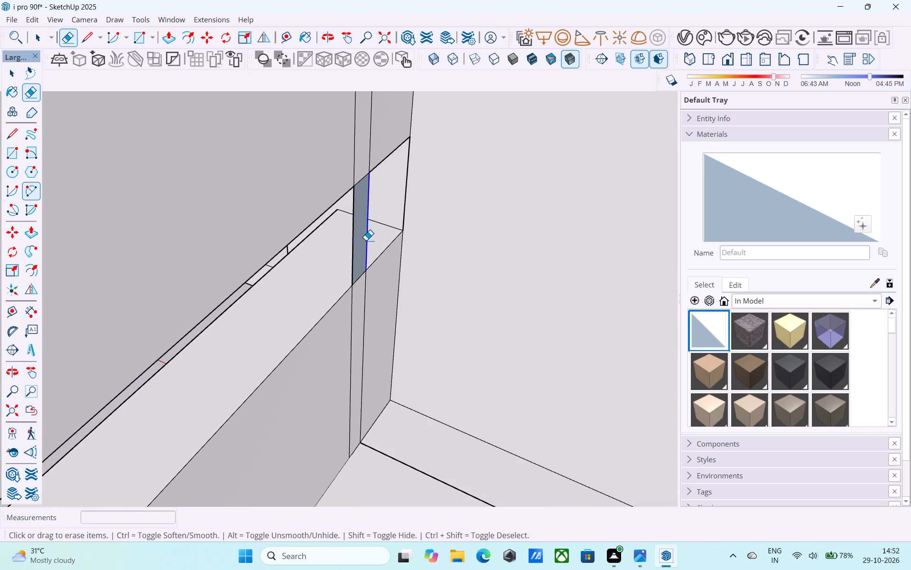
drag(366, 240, 349, 246)
drag(361, 350, 366, 335)
drag(399, 456, 391, 477)
scroll(388, 469, down, 5)
middle_click(389, 471)
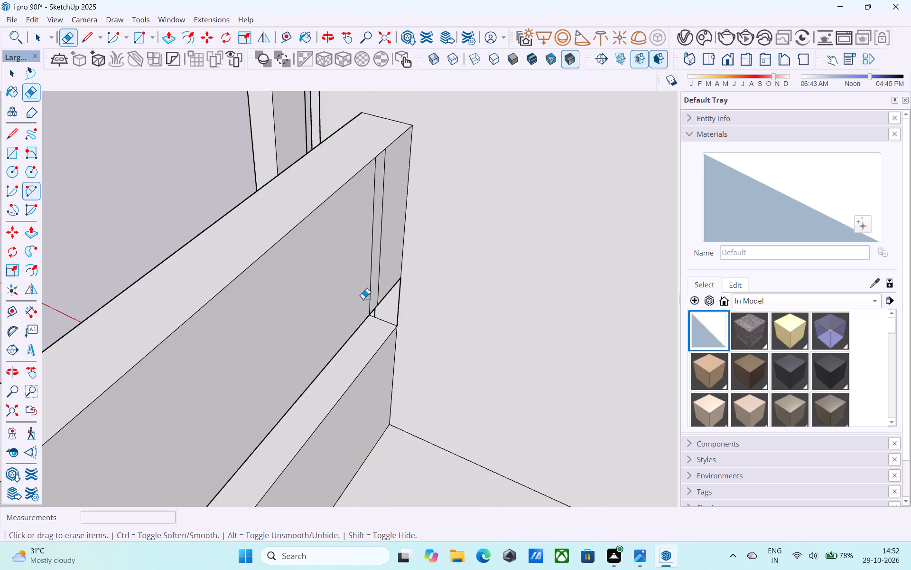
drag(362, 285, 382, 247)
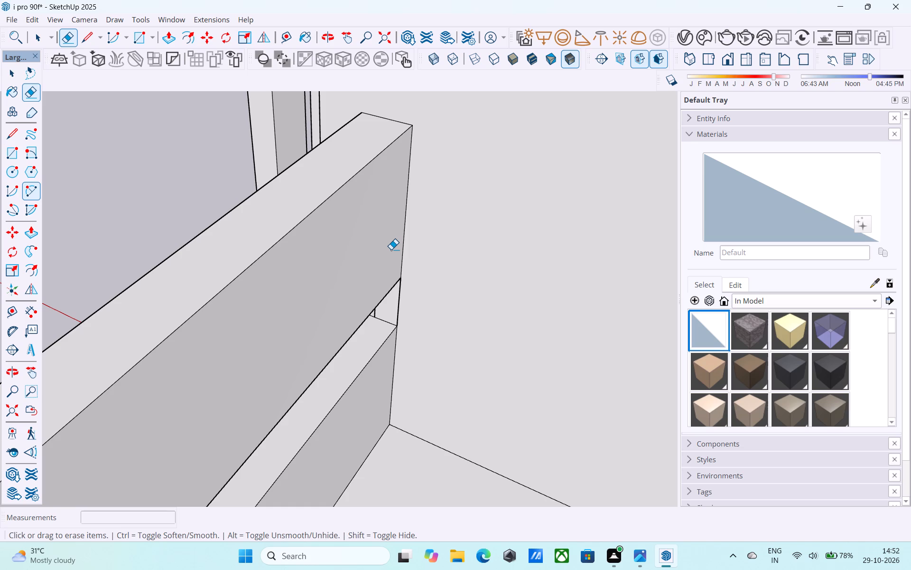
Erase the remaining short vertical edge inside the slot where it meets the upper block's wall.
scroll(391, 237, down, 6)
middle_drag(391, 238, 627, 143)
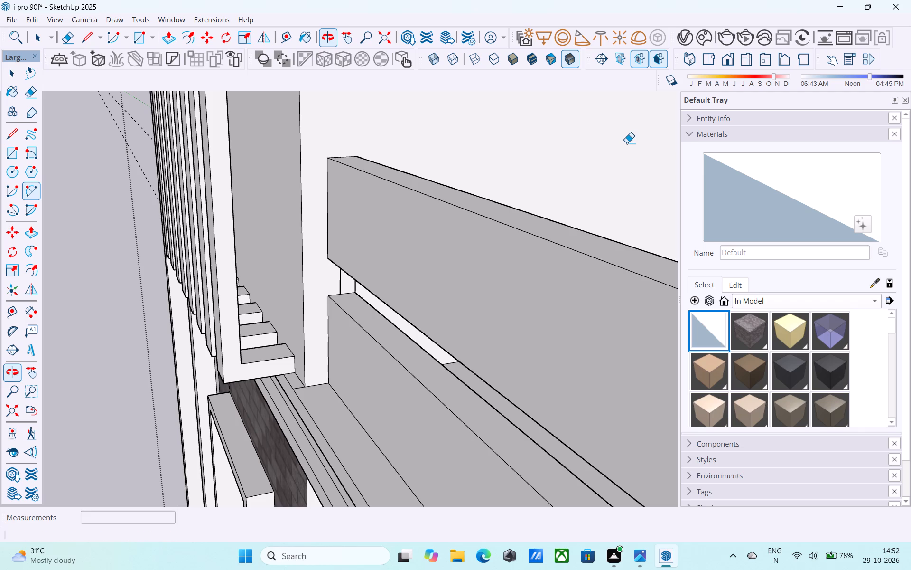
middle_drag(493, 257, 481, 209)
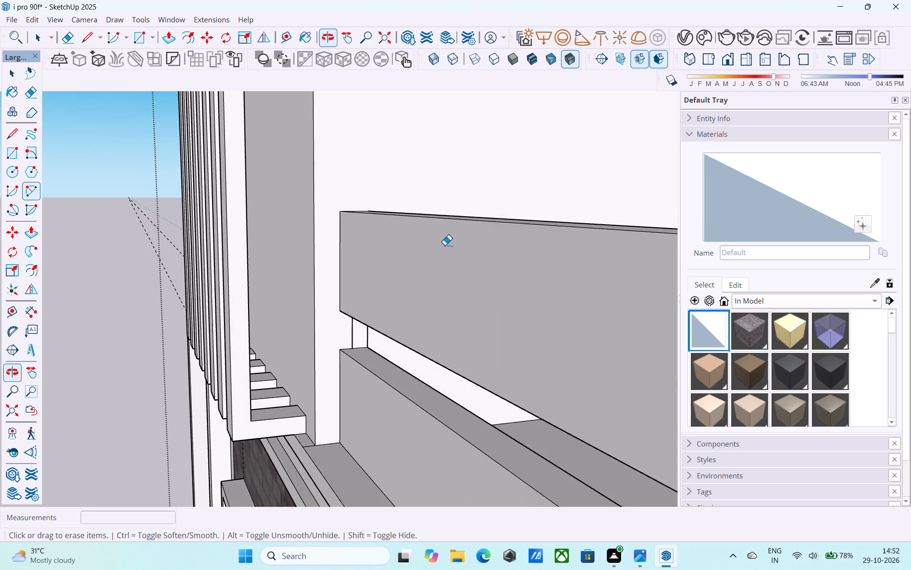
scroll(384, 300, up, 5)
middle_drag(345, 365, 361, 405)
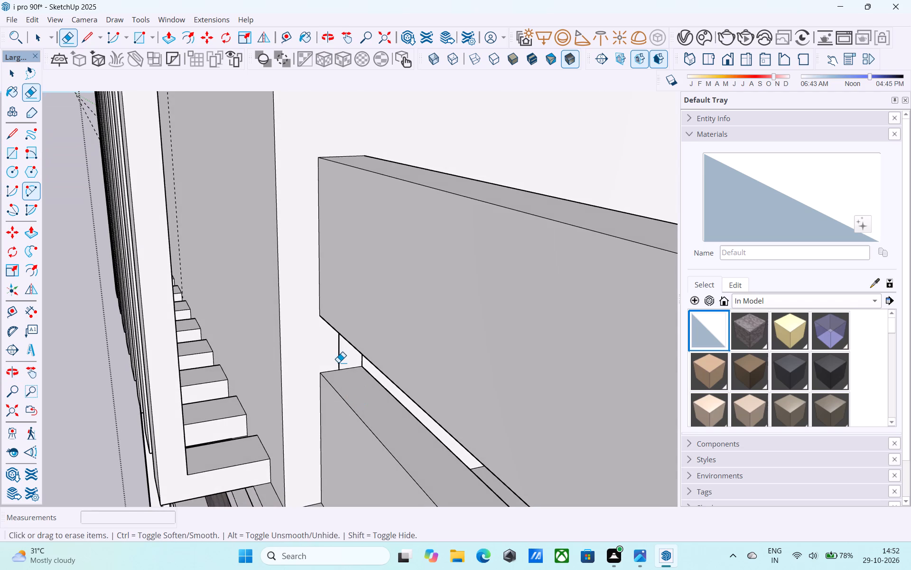
drag(338, 362, 342, 356)
Examine the slotted parapet from the roof side and check how it looks in the overall facade.
scroll(319, 353, down, 16)
middle_drag(368, 345, 244, 351)
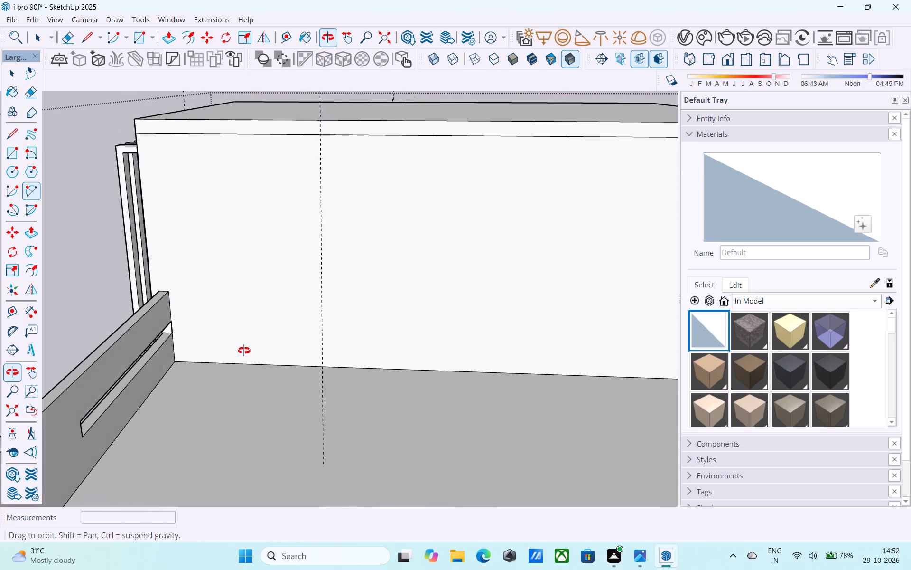
middle_drag(244, 351, 293, 332)
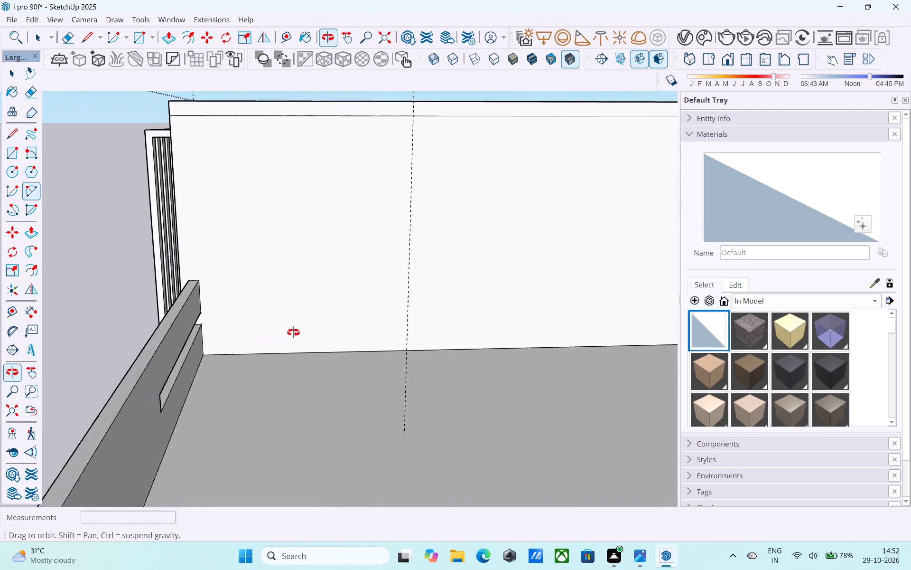
middle_drag(293, 332, 377, 318)
scroll(371, 314, down, 2)
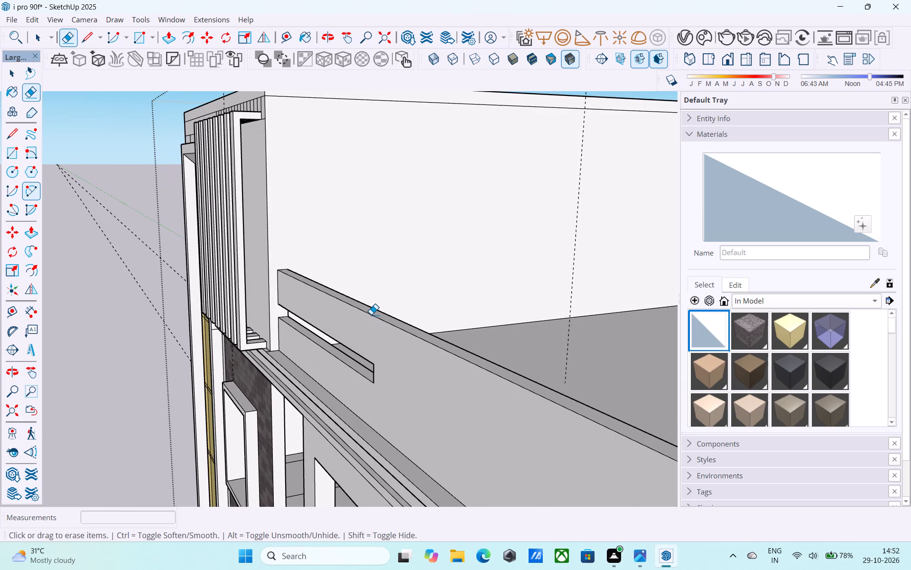
scroll(371, 314, down, 9)
scroll(314, 333, down, 5)
middle_drag(307, 340, 333, 336)
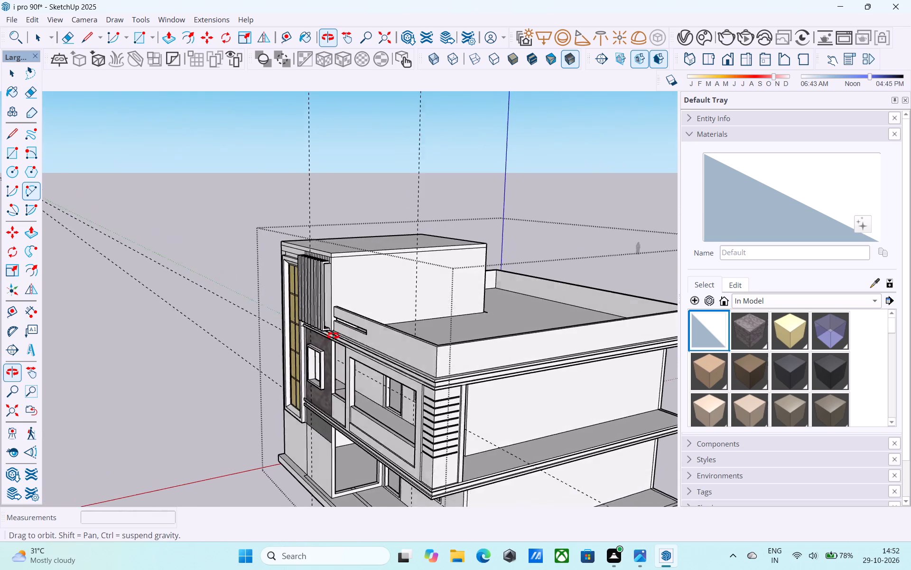
middle_drag(333, 336, 393, 335)
scroll(286, 339, down, 5)
middle_drag(283, 339, 307, 326)
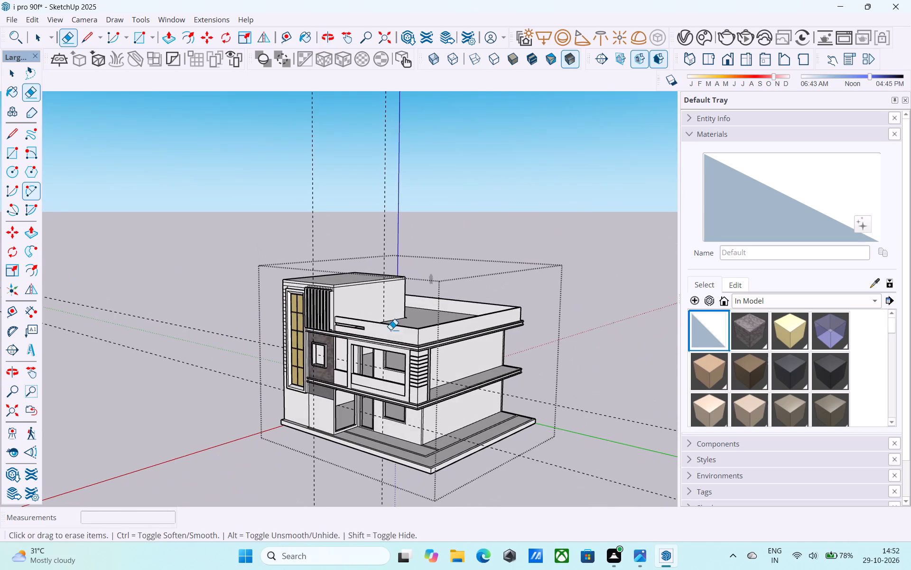
middle_drag(390, 330, 503, 327)
scroll(413, 324, up, 7)
middle_drag(406, 328, 427, 322)
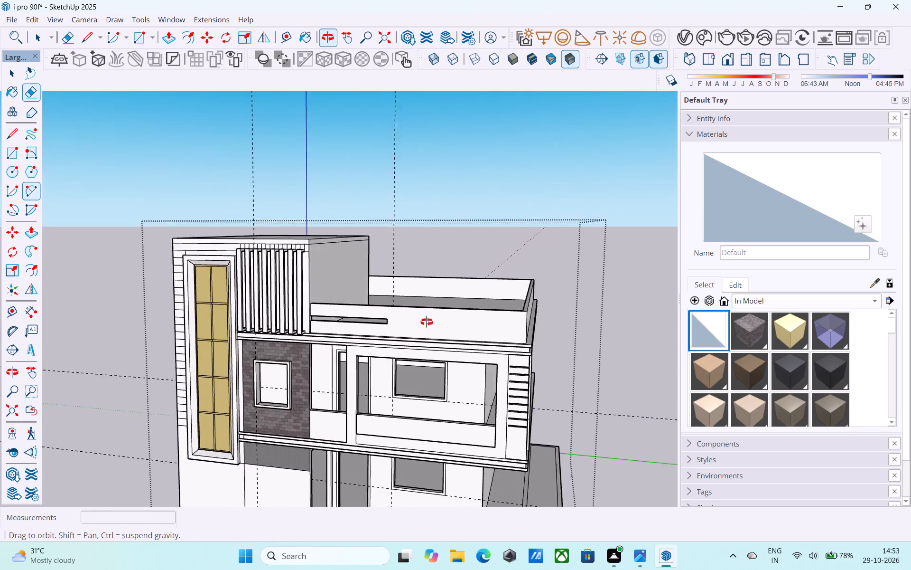
middle_drag(427, 322, 613, 311)
Push/Pull the slot's free end face 4' to shorten the slot, aligning it with the pillar edge below.
scroll(596, 304, up, 6)
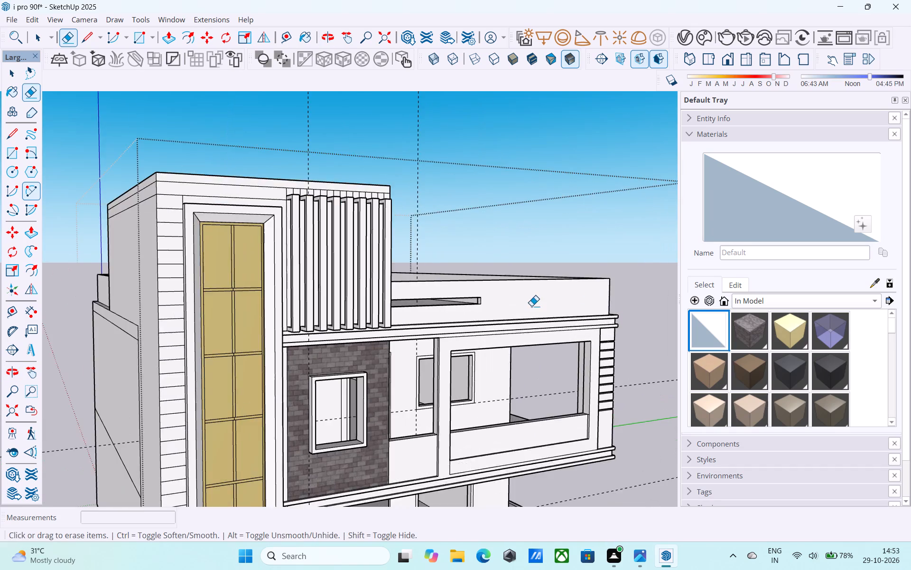
scroll(531, 306, up, 6)
key(space)
scroll(437, 305, up, 5)
click(439, 283)
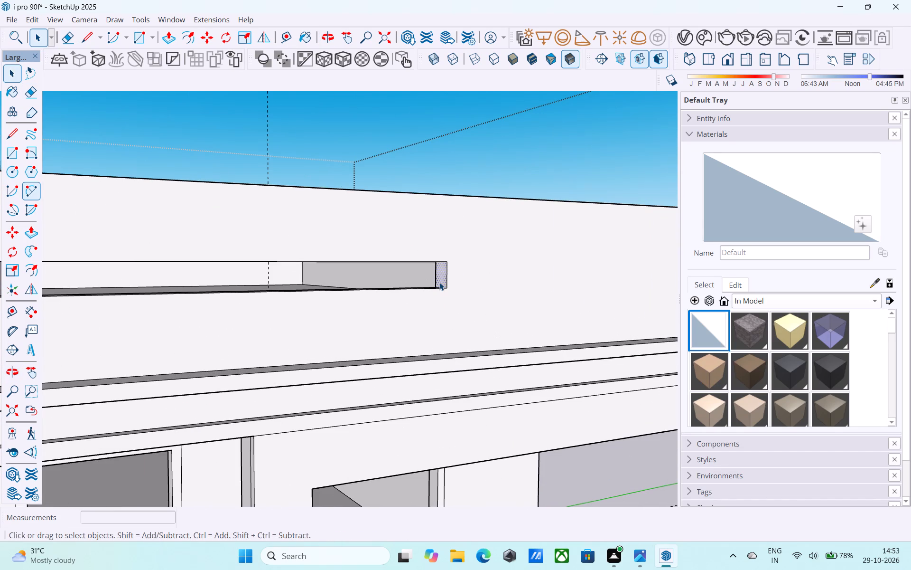
key(p)
click(439, 282)
scroll(416, 289, down, 5)
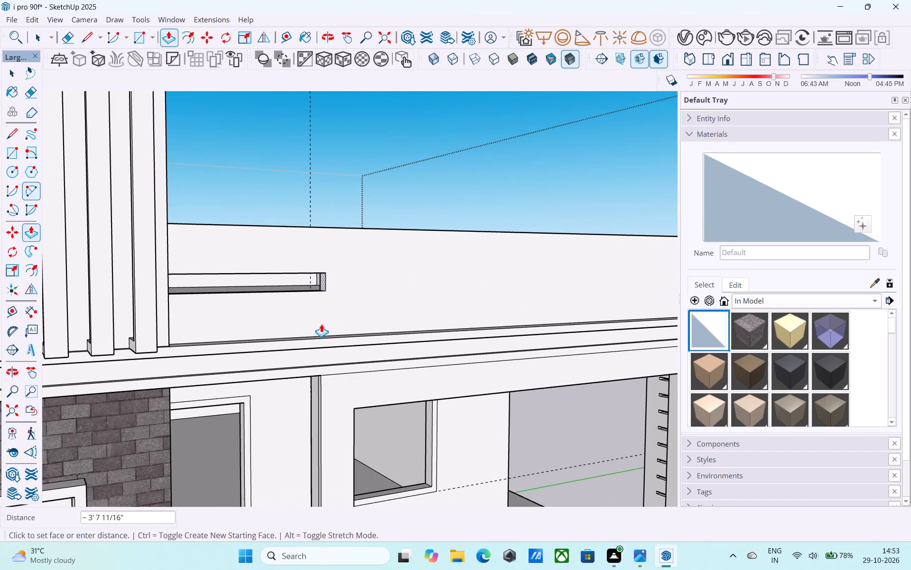
middle_drag(319, 324, 200, 351)
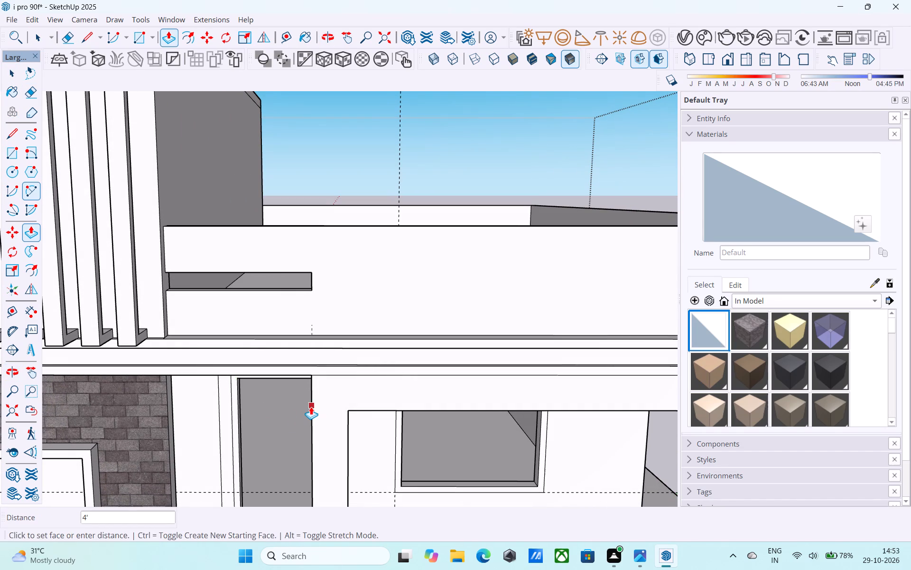
click(311, 407)
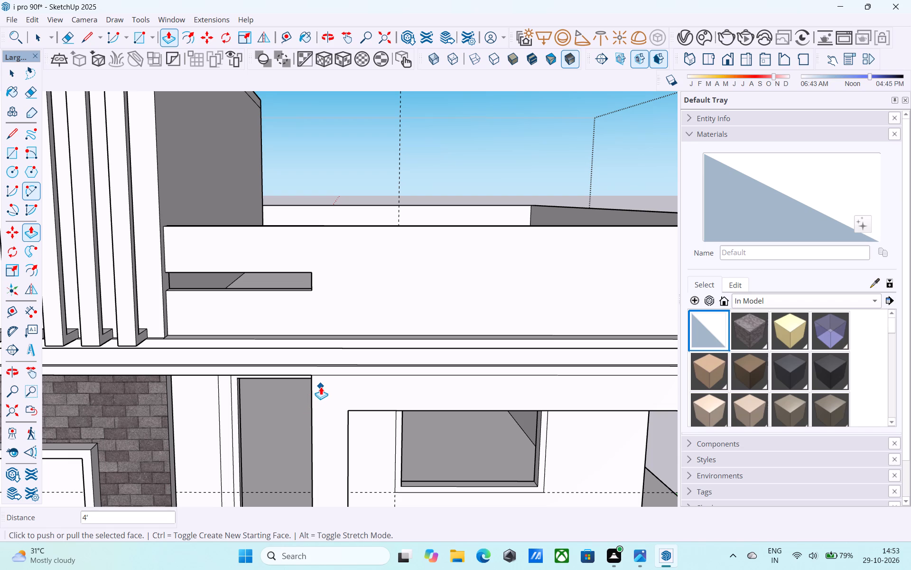
Draw a 3' vertical line on the front parapet face, from its bottom edge's midpoint to its top edge's midpoint.
scroll(323, 381, down, 6)
middle_drag(323, 381, 328, 408)
key(l)
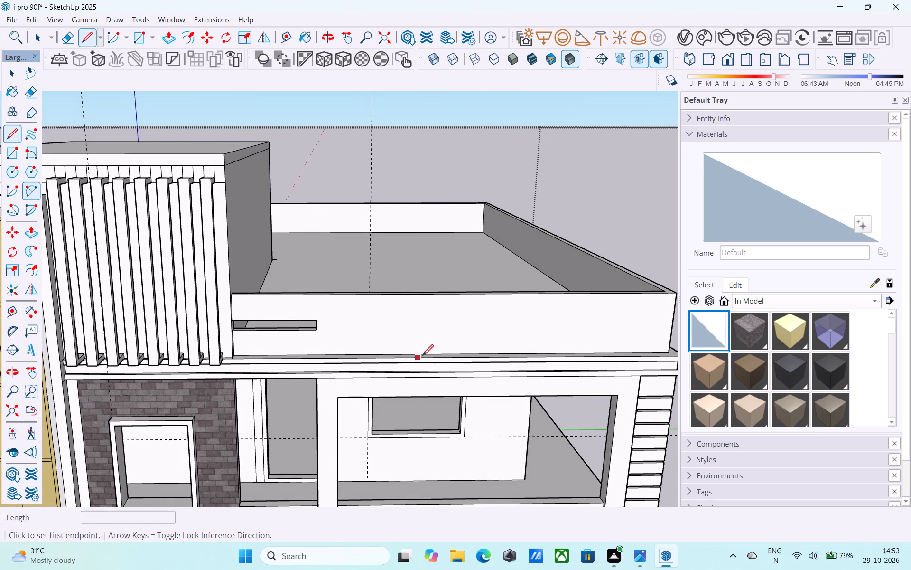
scroll(450, 352, up, 2)
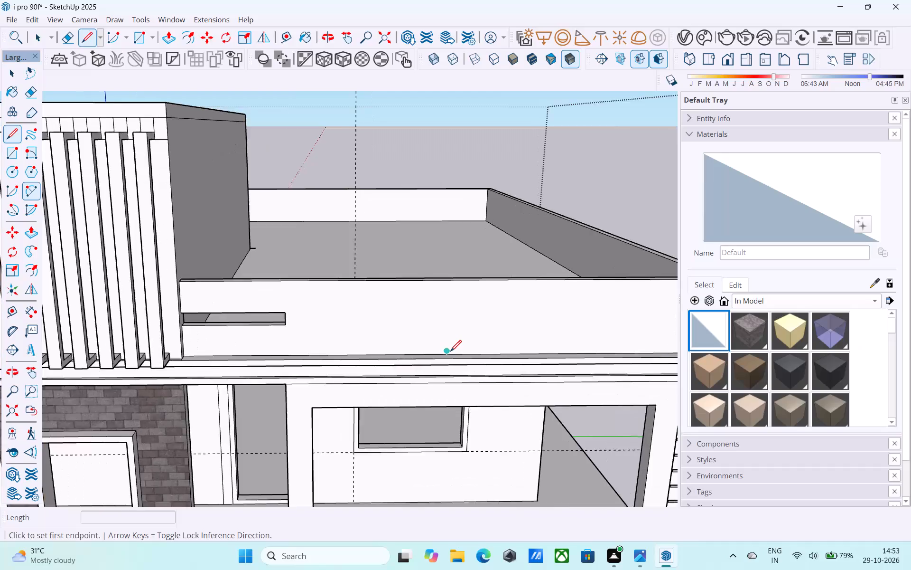
scroll(450, 352, up, 4)
middle_drag(440, 354, 403, 506)
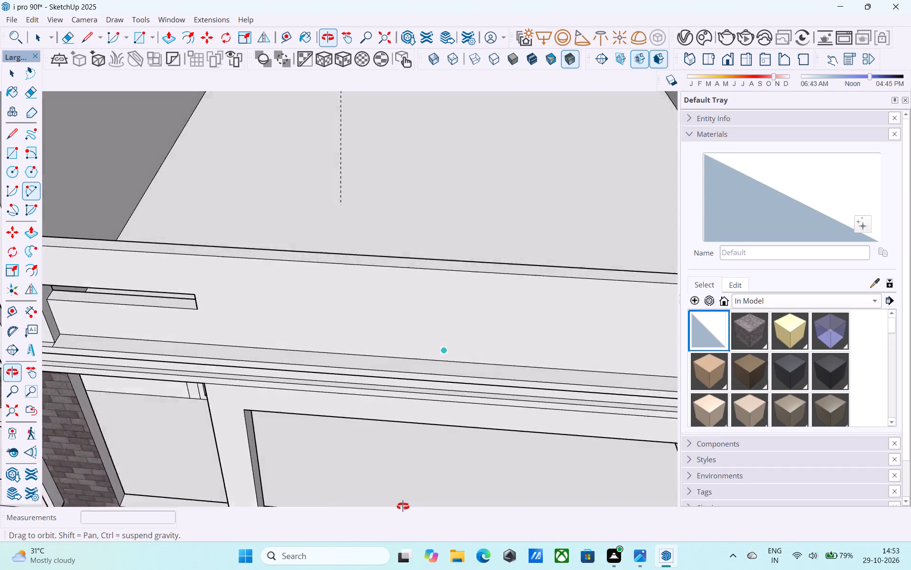
middle_drag(403, 506, 403, 507)
scroll(403, 507, up, 1)
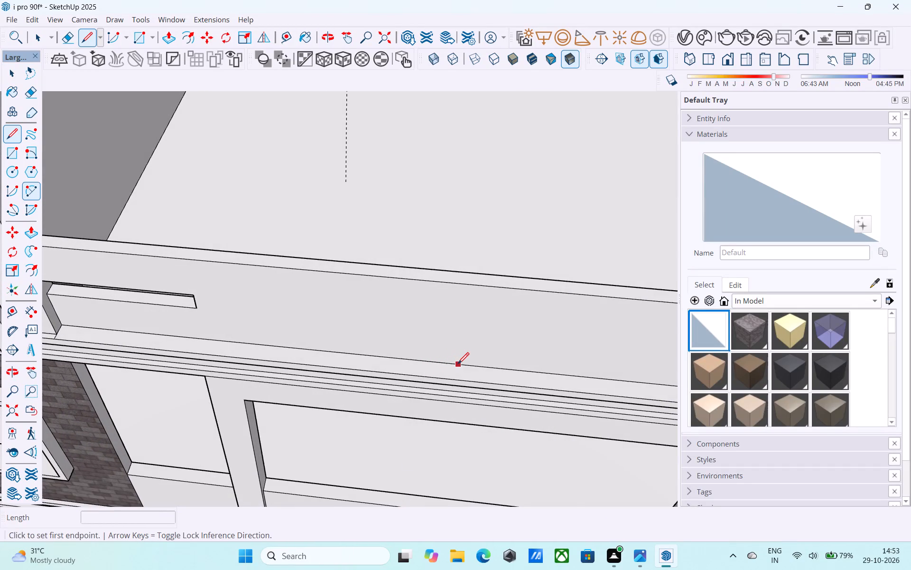
click(451, 365)
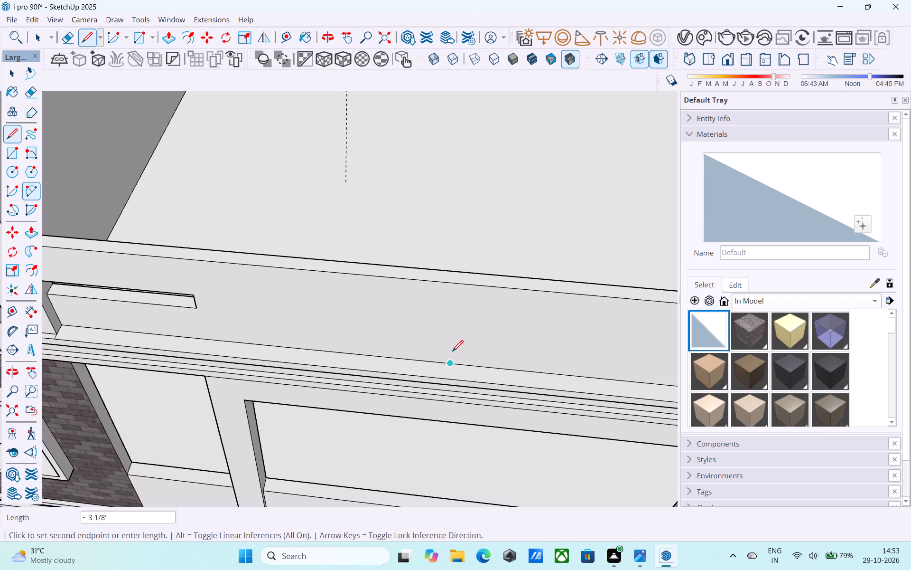
click(466, 284)
middle_drag(462, 286, 443, 275)
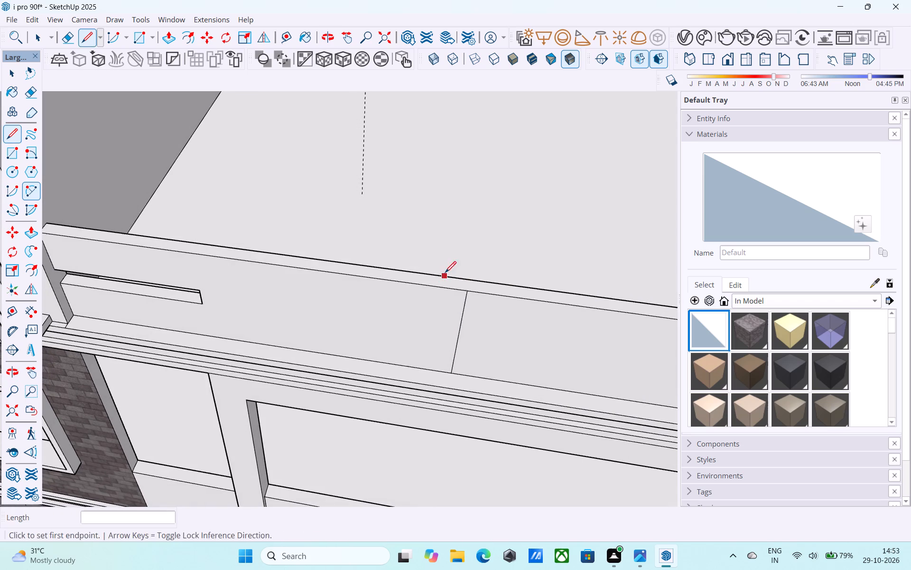
Copy the vertical midline 3' toward the slot, and copy that line 6' the opposite way to outline a 6' wide panel.
key(space)
click(462, 317)
key(m)
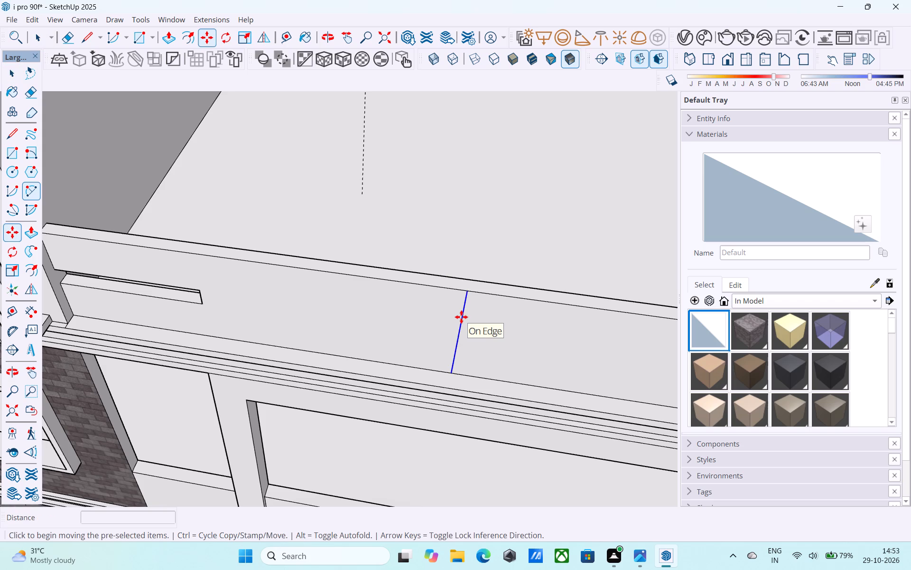
click(468, 290)
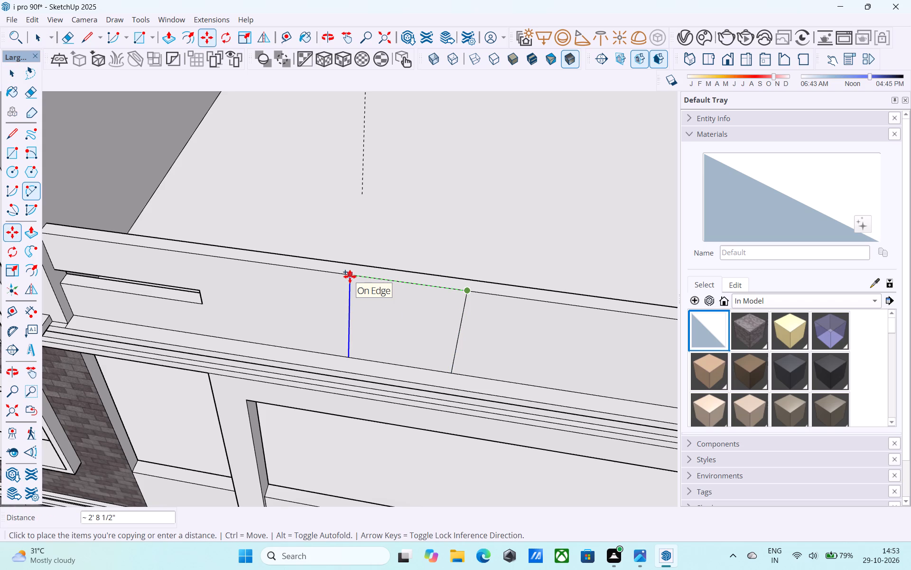
text(3')
key(Return)
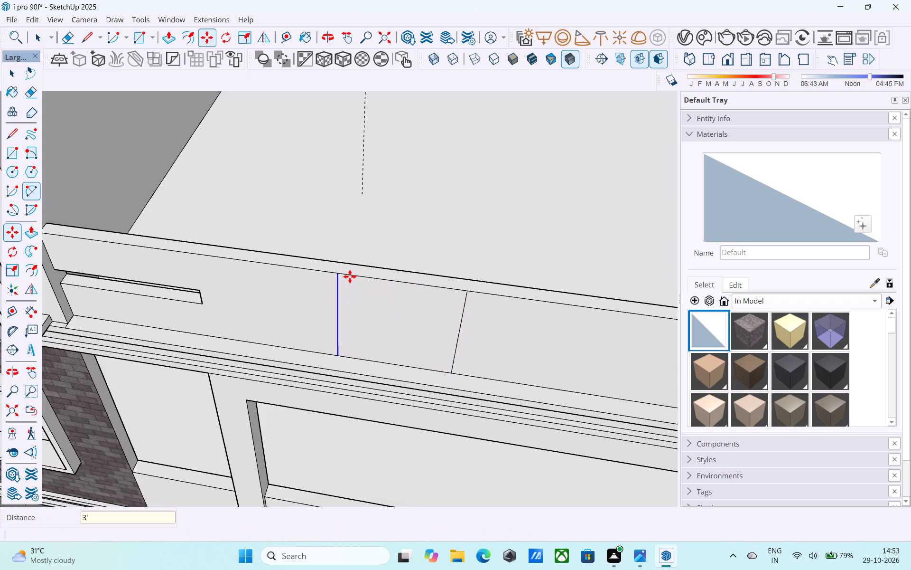
click(340, 275)
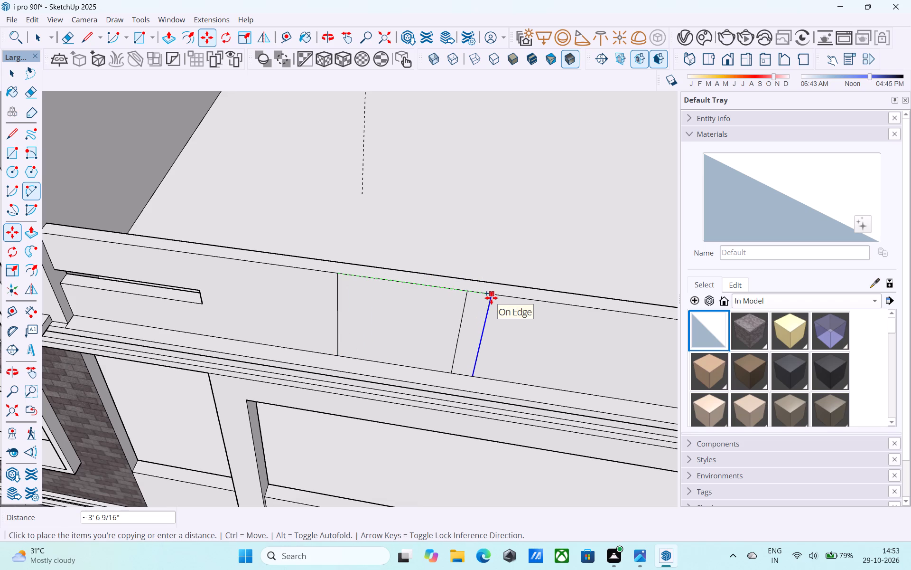
text(6')
key(Return)
key(space)
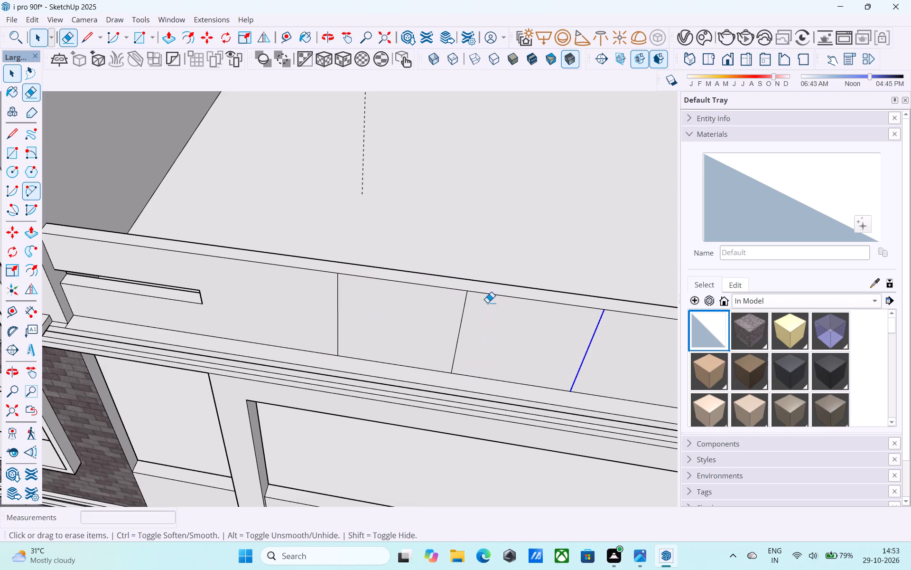
Erase the original midline inside the 6' wide panel.
key(e)
drag(481, 310, 455, 311)
Offset the outline of the 6' wide parapet panel inward by 4.5" to form a frame.
scroll(455, 311, down, 5)
shift+middle_drag(456, 313, 446, 310)
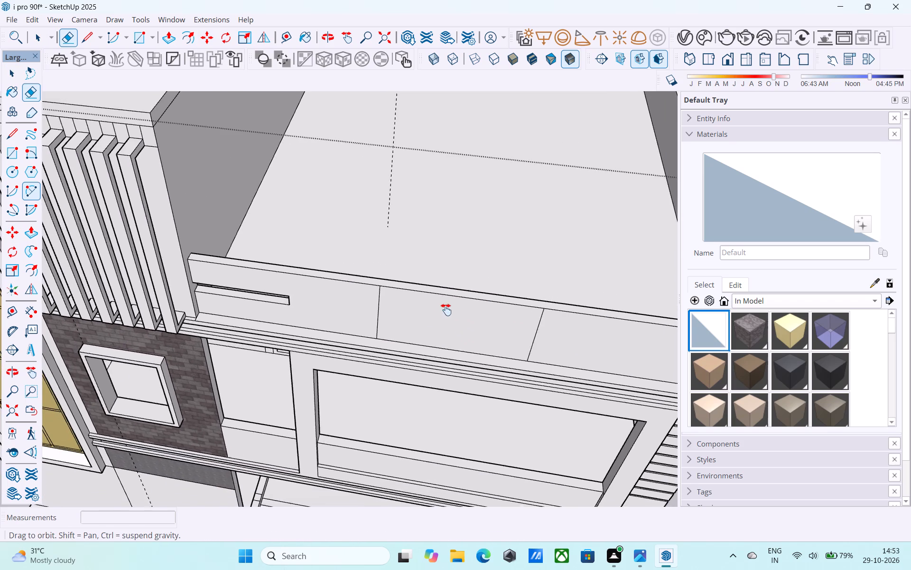
shift+middle_drag(446, 310, 448, 132)
middle_drag(401, 344, 389, 259)
shift+middle_drag(390, 258, 380, 299)
key(space)
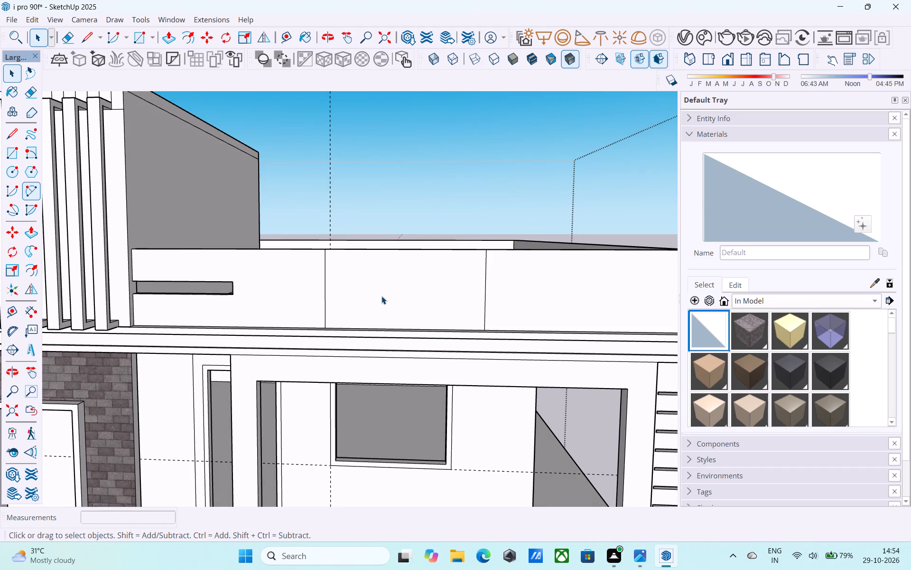
click(381, 296)
scroll(381, 296, up, 1)
key(f)
click(381, 296)
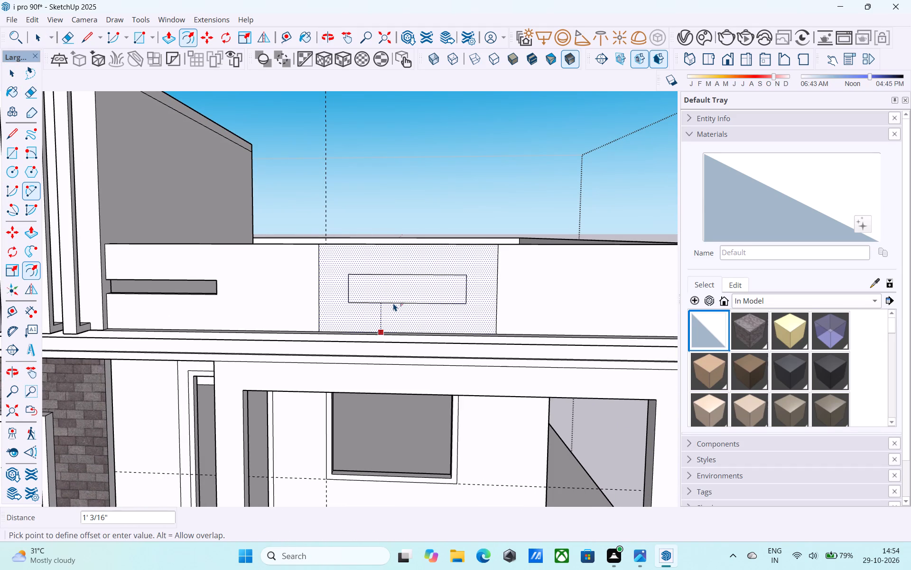
key(6)
key(BackSpace)
text(4.5")
key(Return)
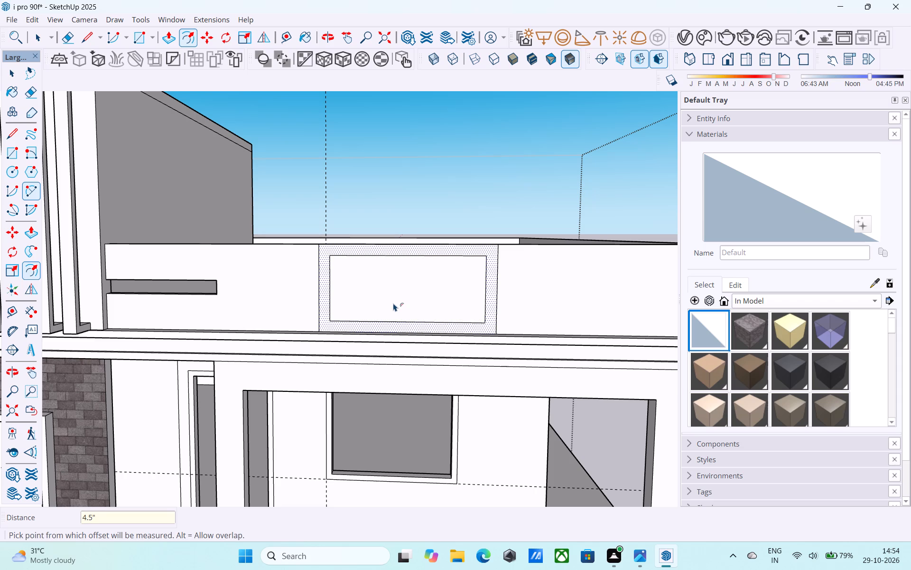
key(space)
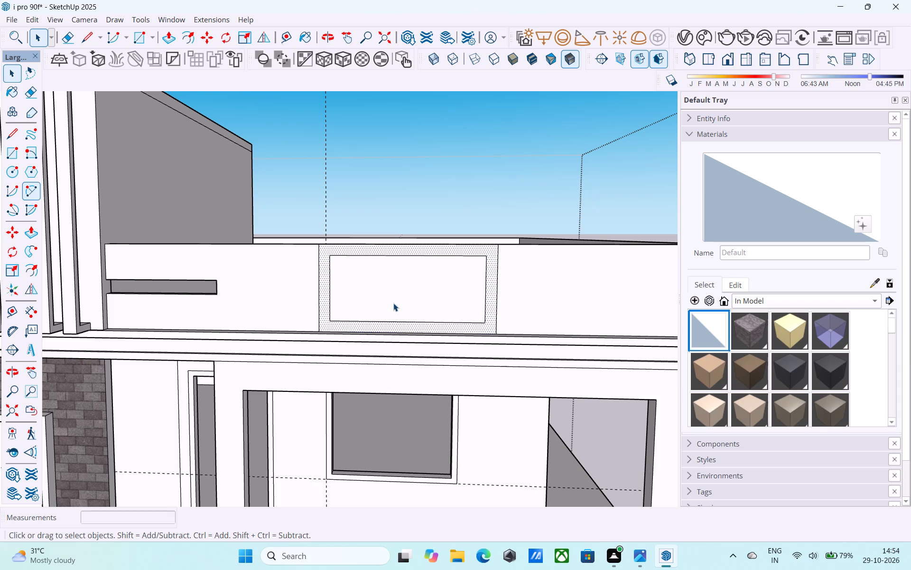
Draw two short vertical lines from the inner frame outline's lower corners down to the parapet's bottom edge.
scroll(384, 384, up, 1)
scroll(386, 381, down, 5)
middle_drag(383, 379, 375, 398)
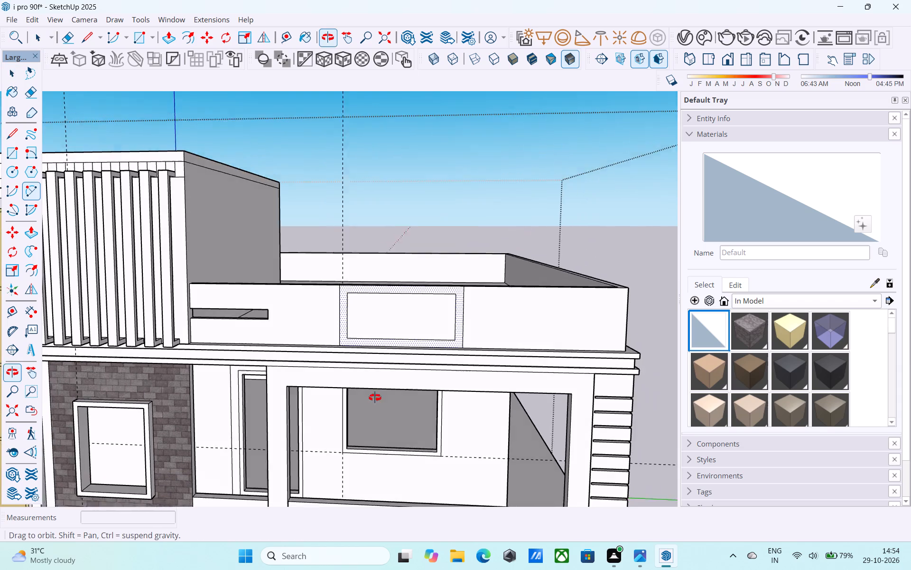
middle_drag(375, 398, 376, 427)
scroll(369, 323, up, 5)
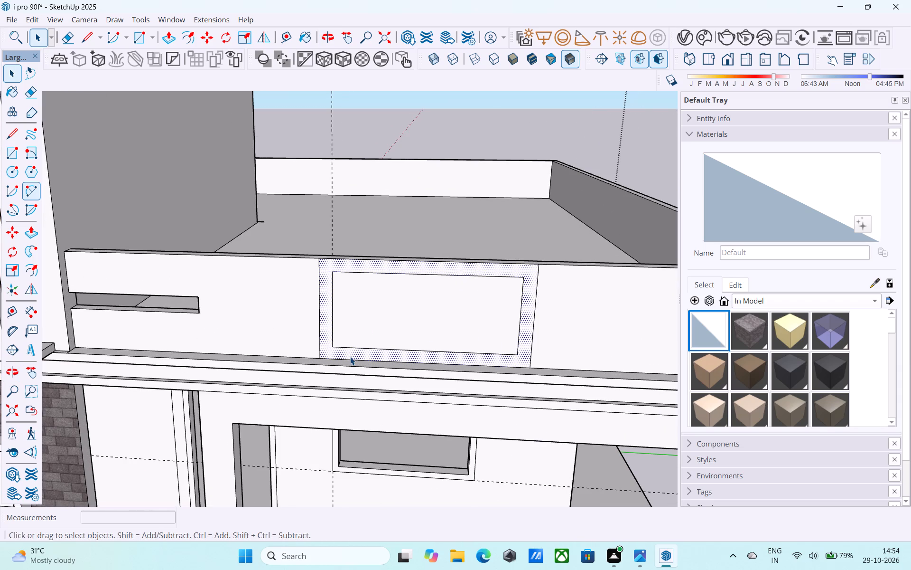
scroll(352, 356, up, 4)
key(l)
click(327, 342)
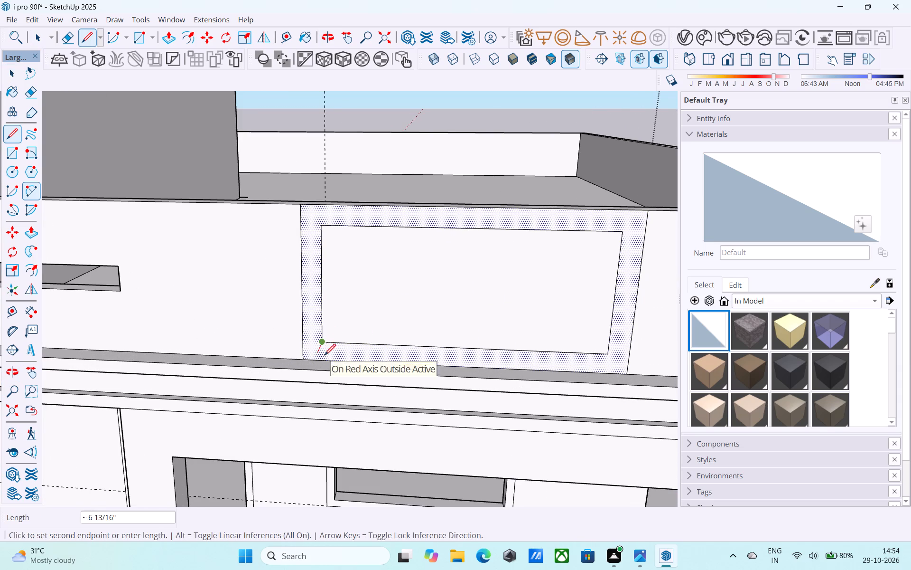
click(325, 360)
click(611, 354)
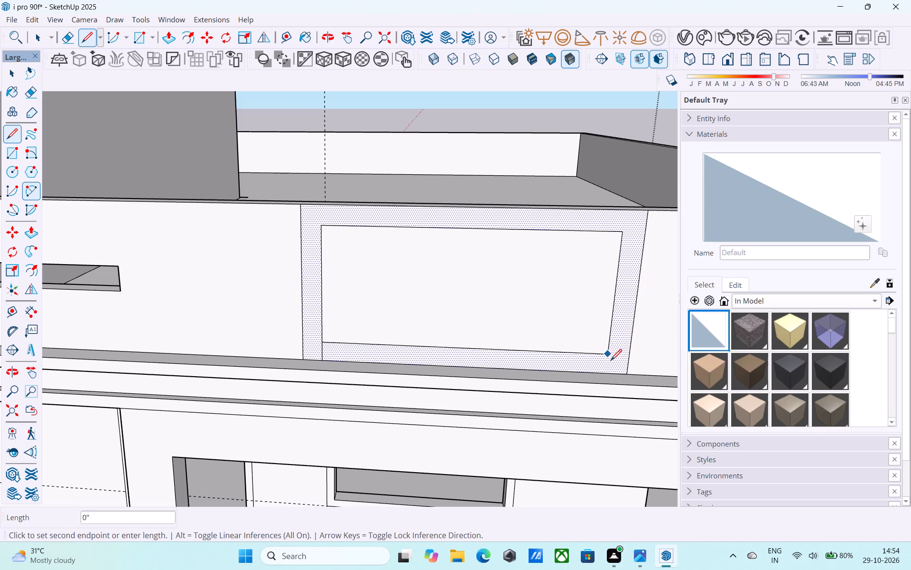
click(608, 373)
Erase the inner frame outline's bottom line so the panel's centre runs down to the parapet base.
key(space)
key(e)
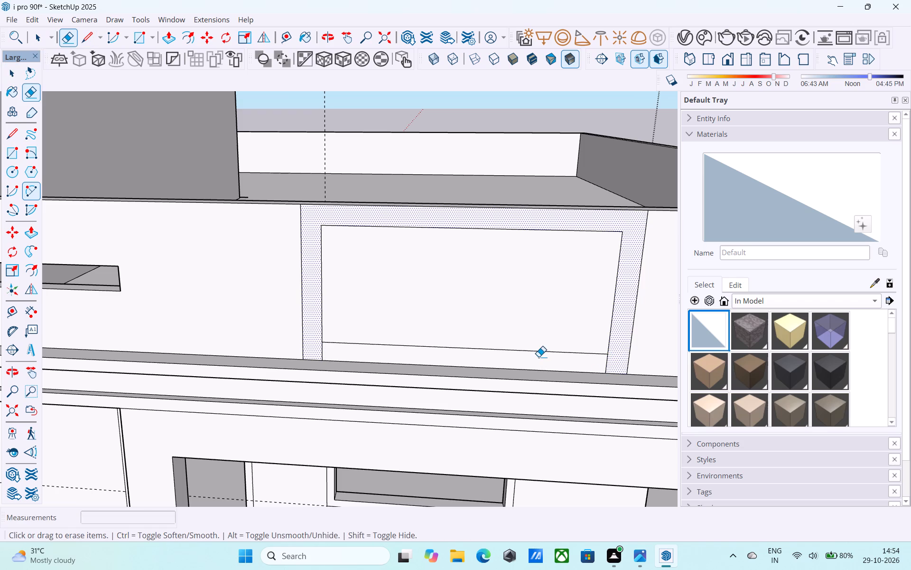
drag(538, 356, 532, 342)
key(space)
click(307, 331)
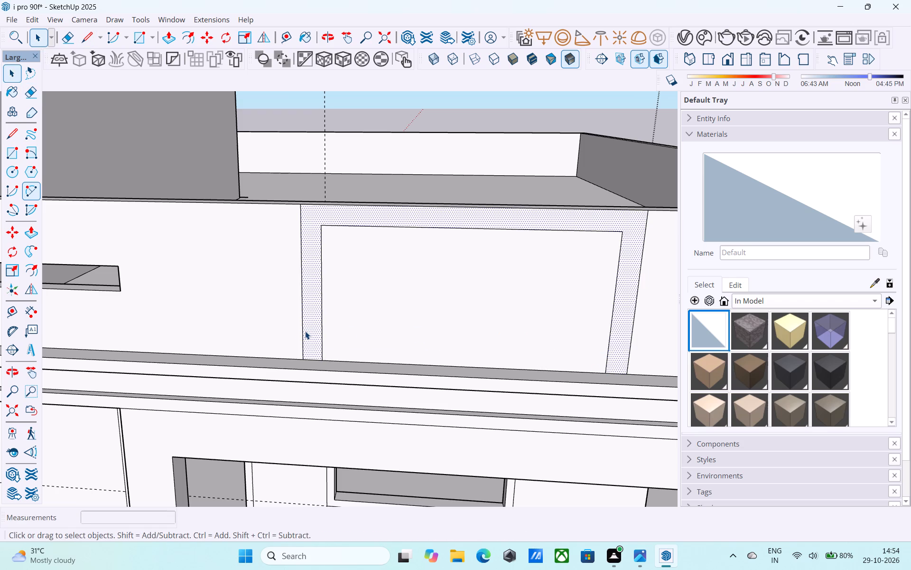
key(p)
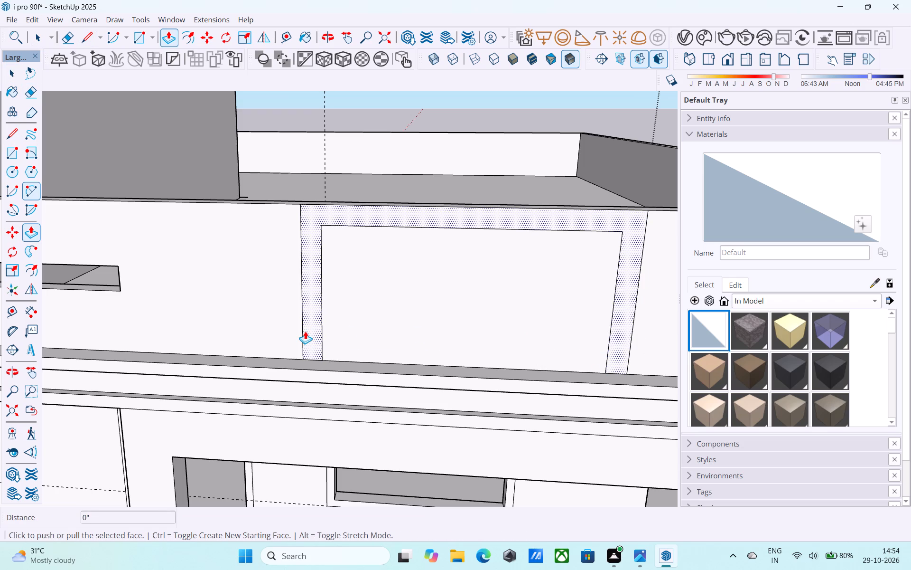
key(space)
On the slot-side post, draw 4.5" lines extending its inner edge to the parapet top and carrying both edges across the top thickness.
scroll(308, 327, down, 3)
middle_drag(308, 327, 311, 428)
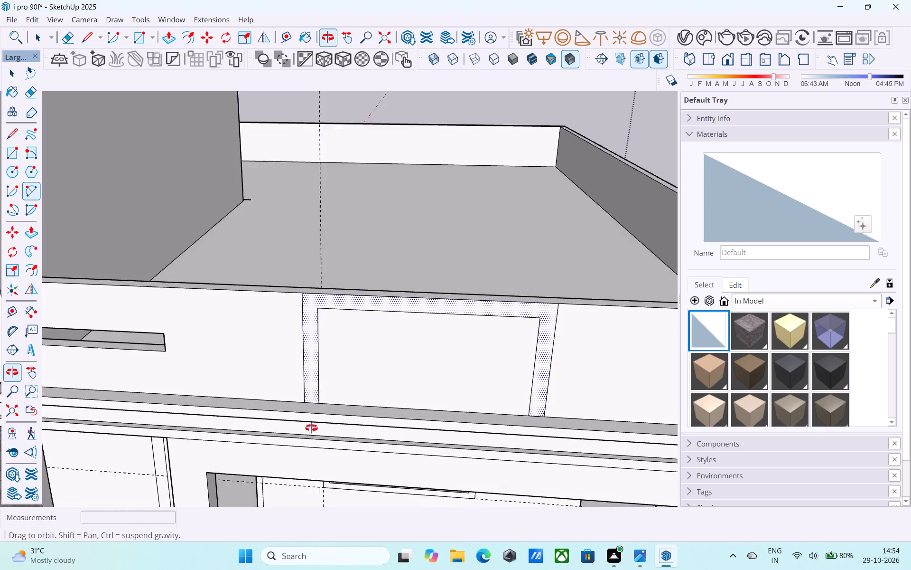
middle_drag(311, 428, 315, 442)
middle_drag(288, 336, 291, 392)
key(l)
scroll(306, 360, up, 2)
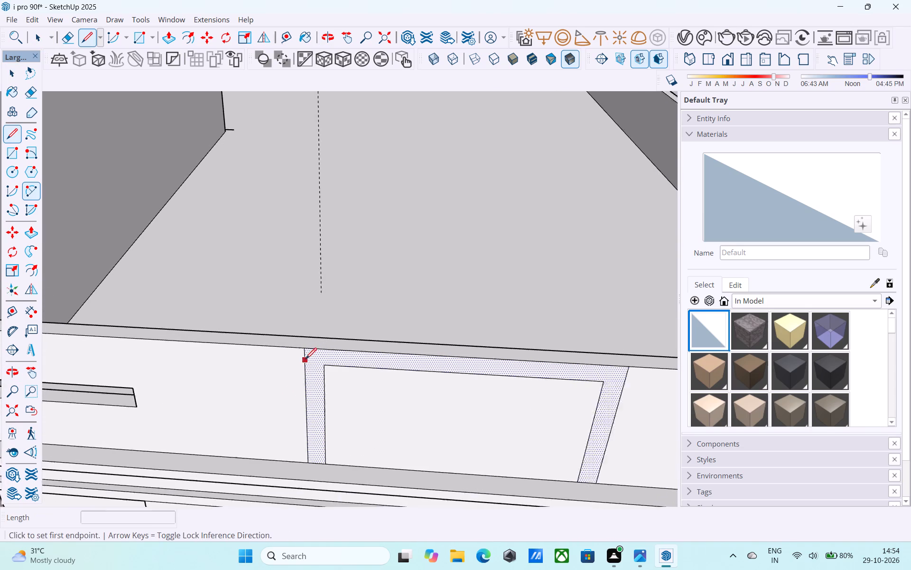
scroll(306, 360, up, 1)
click(307, 346)
scroll(305, 344, up, 6)
click(312, 327)
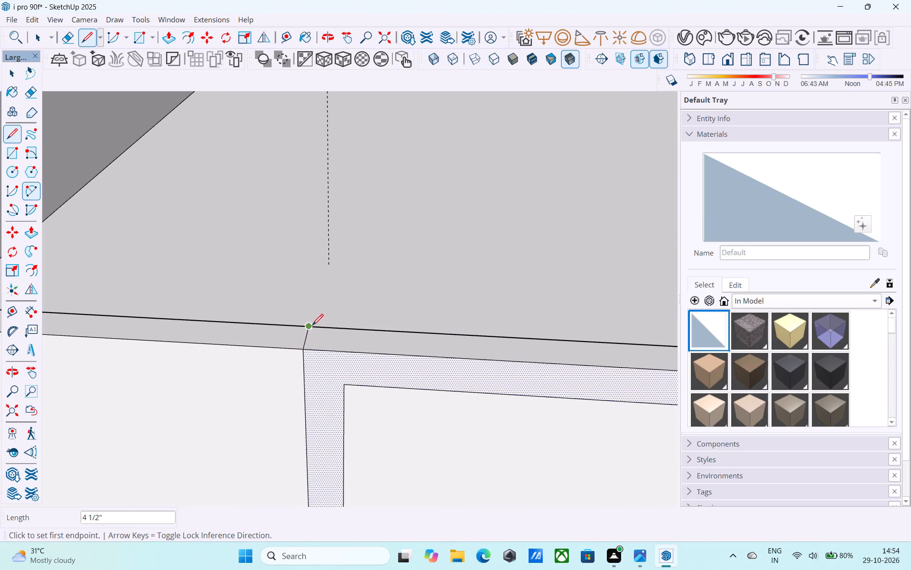
click(348, 386)
click(344, 352)
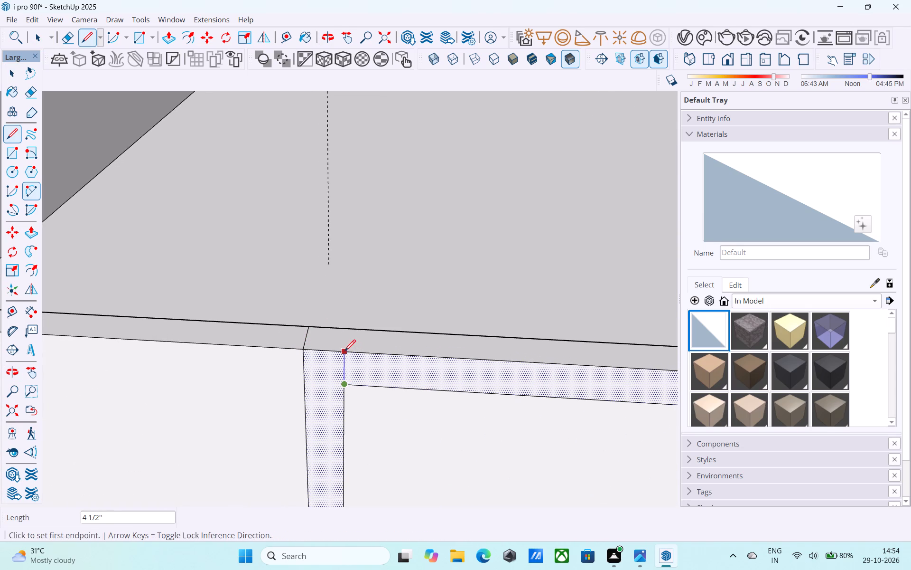
click(343, 351)
click(353, 330)
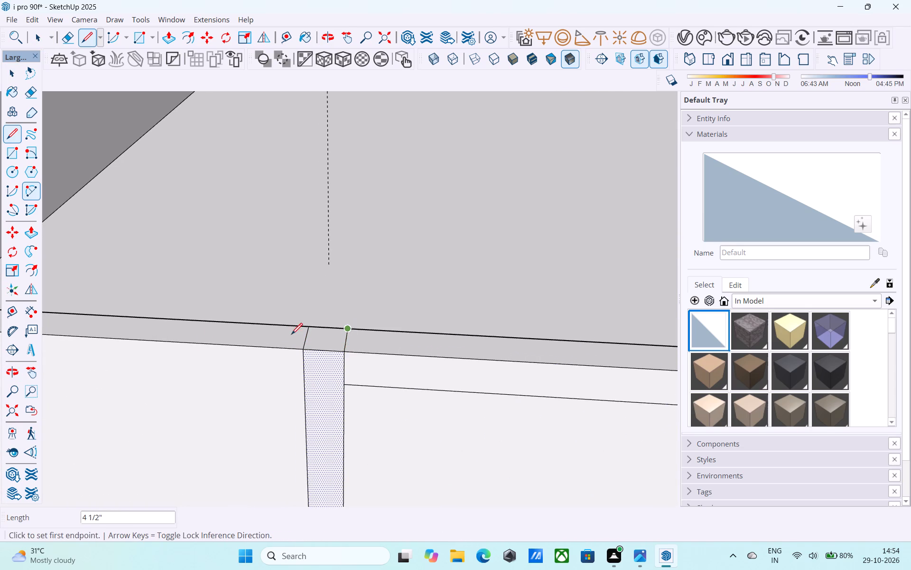
On the post away from the slot, draw matching 4.5" lines up to the parapet top and across its thickness at both edges.
scroll(204, 341, down, 10)
middle_drag(418, 371, 323, 378)
scroll(363, 398, up, 4)
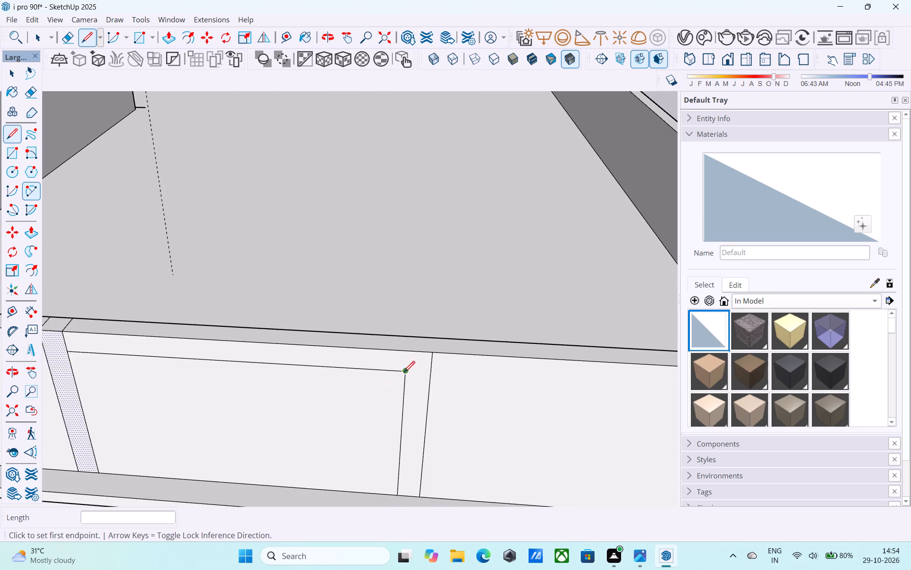
click(404, 373)
click(408, 351)
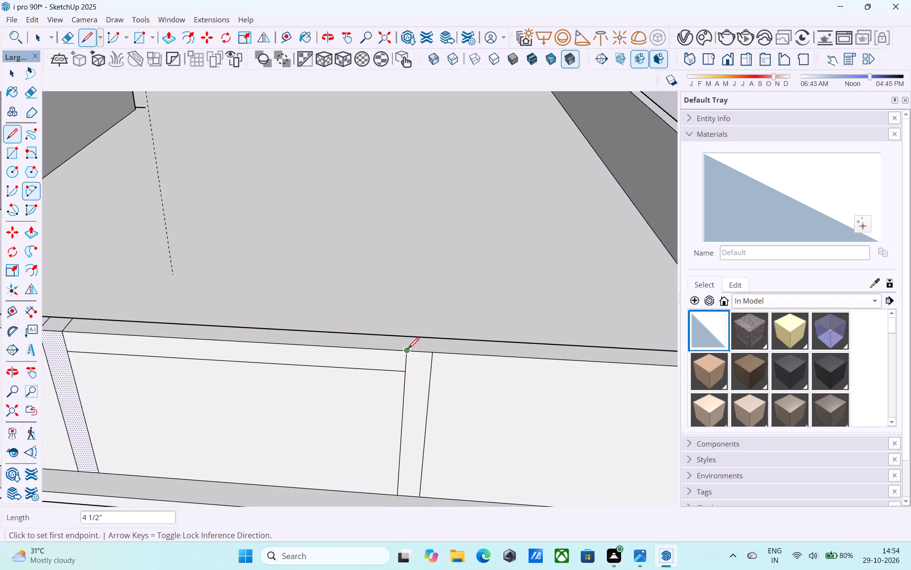
click(408, 349)
click(407, 332)
click(435, 355)
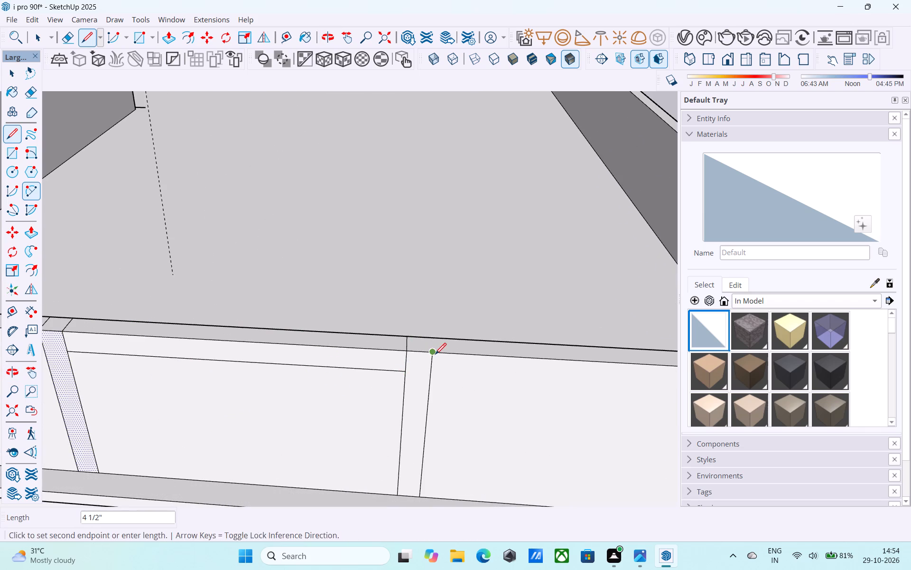
click(432, 336)
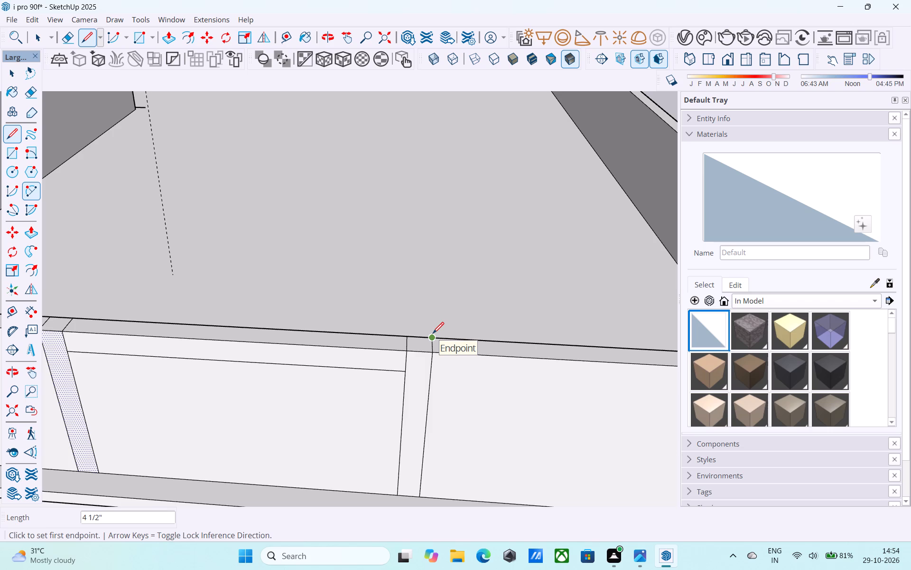
Push/Pull the small top faces of both frame posts up 1' above the parapet.
scroll(433, 334, down, 5)
shift+middle_drag(433, 334, 459, 337)
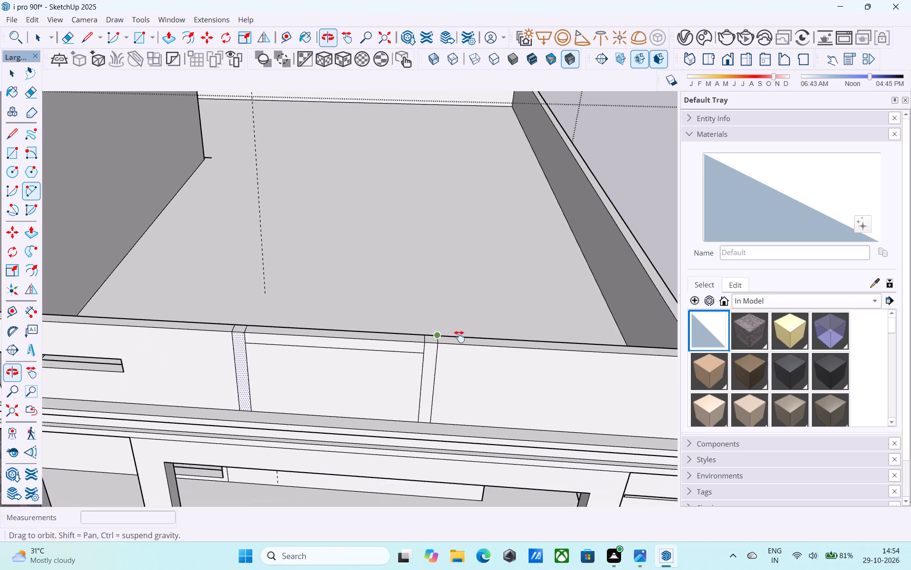
shift+middle_drag(459, 337, 459, 337)
scroll(465, 346, up, 4)
key(space)
click(460, 343)
key(p)
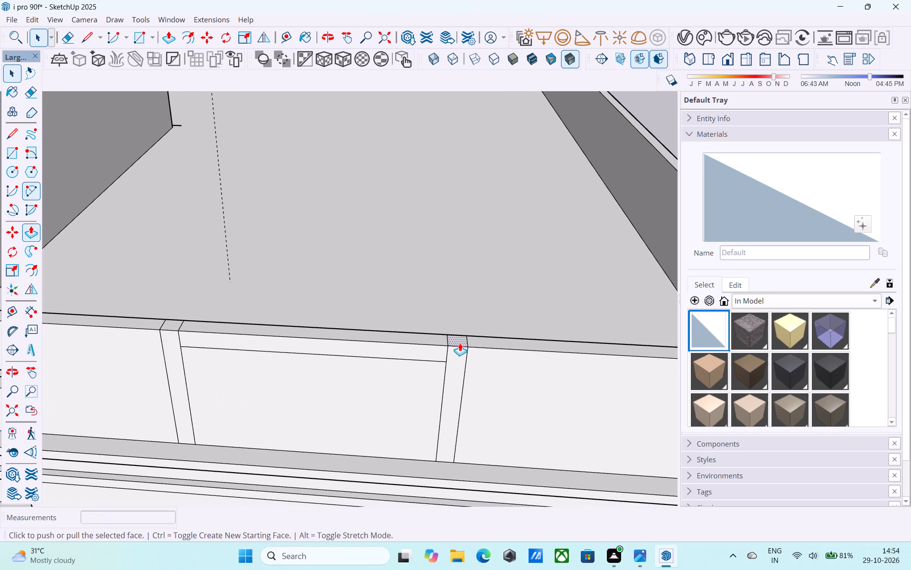
click(460, 343)
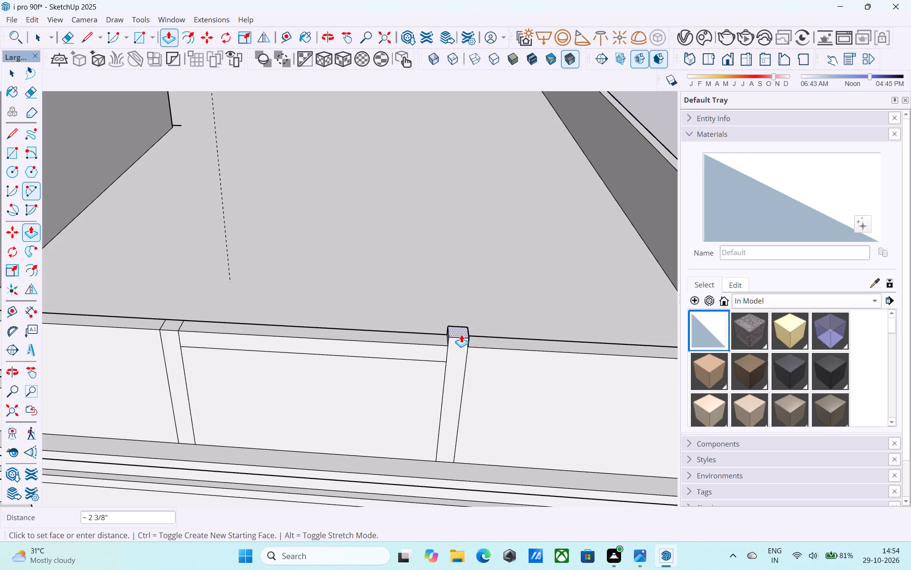
text(6")
key(Return)
text(1')
key(Return)
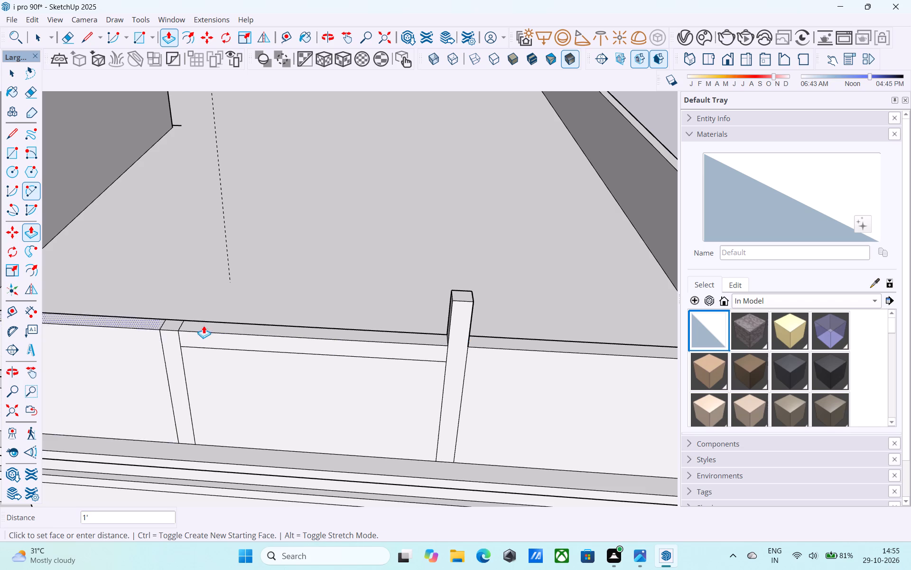
scroll(208, 324, up, 5)
double_click(154, 328)
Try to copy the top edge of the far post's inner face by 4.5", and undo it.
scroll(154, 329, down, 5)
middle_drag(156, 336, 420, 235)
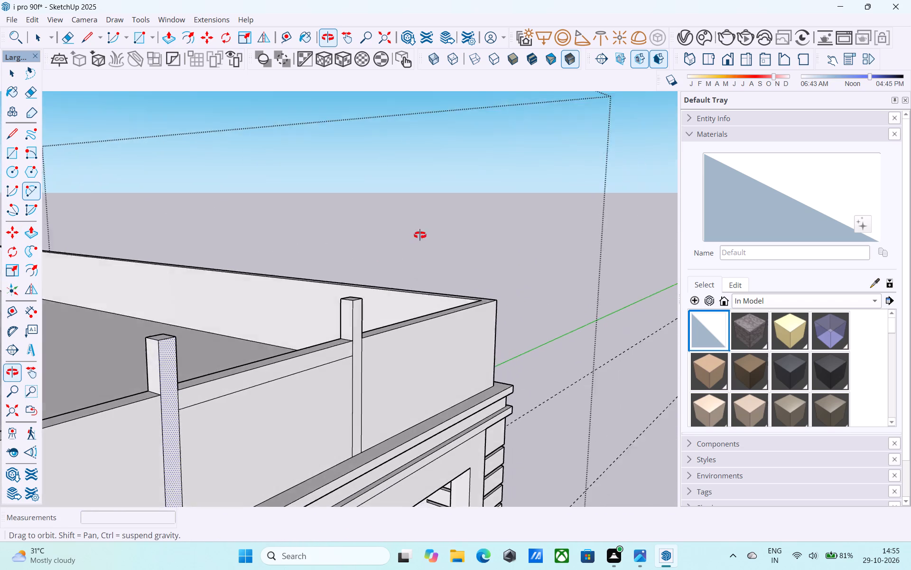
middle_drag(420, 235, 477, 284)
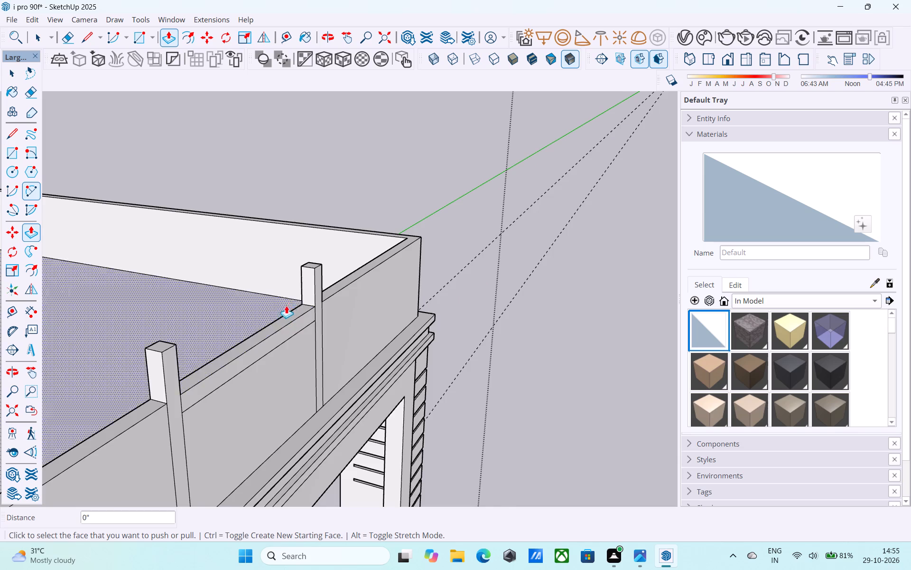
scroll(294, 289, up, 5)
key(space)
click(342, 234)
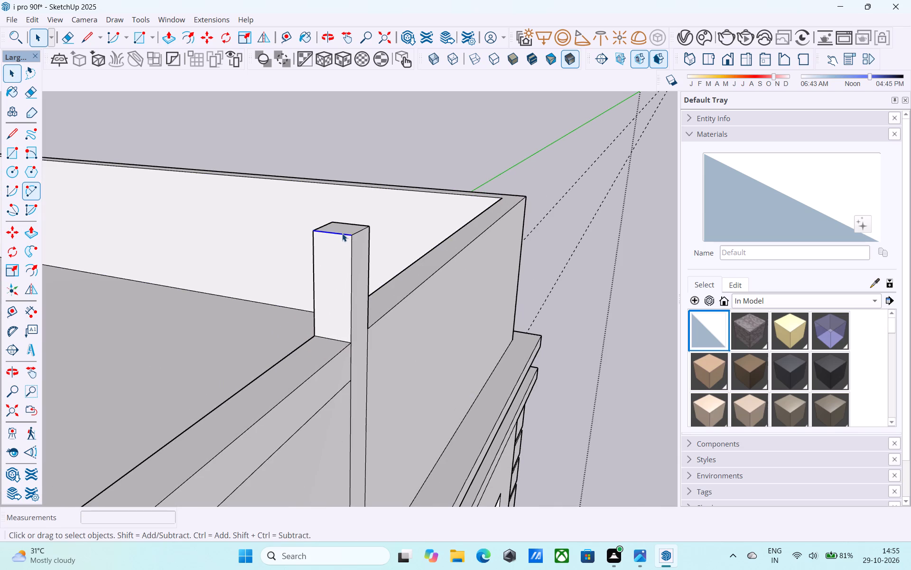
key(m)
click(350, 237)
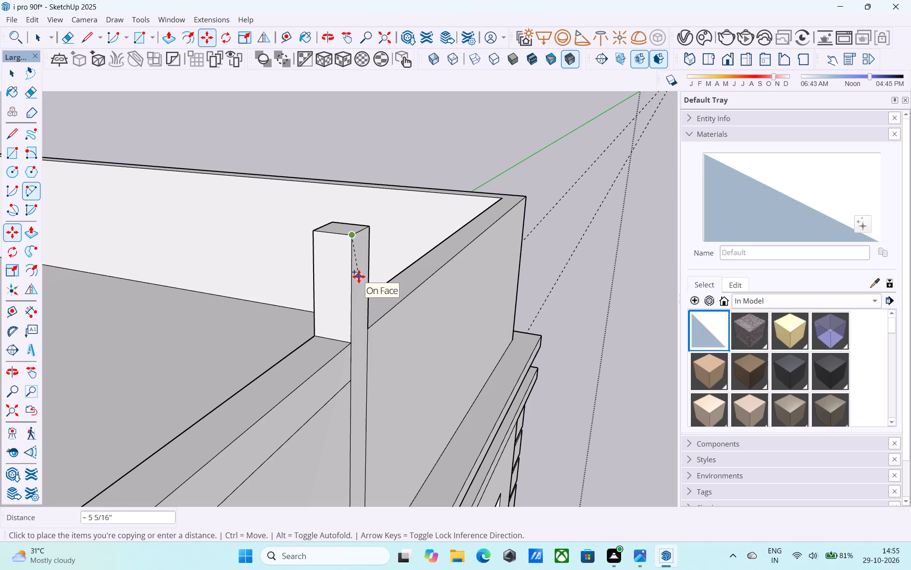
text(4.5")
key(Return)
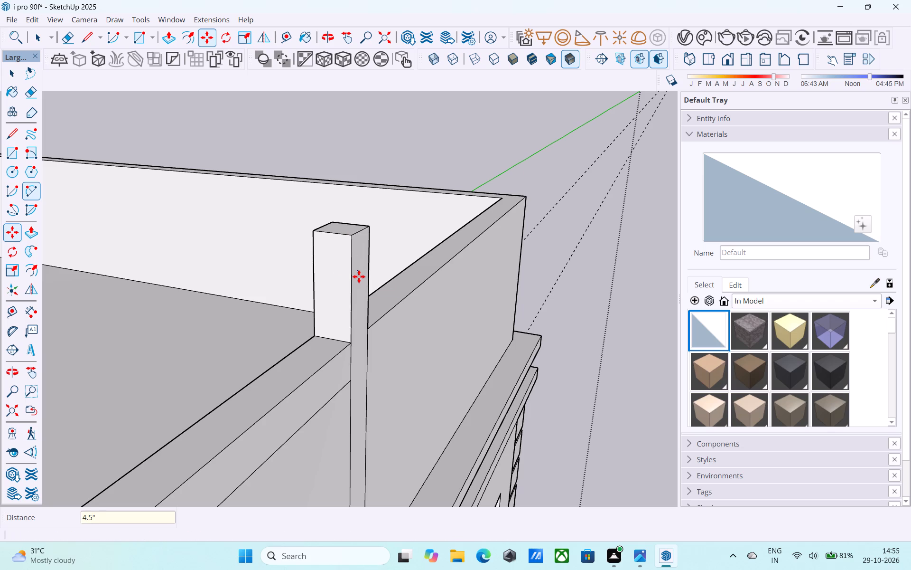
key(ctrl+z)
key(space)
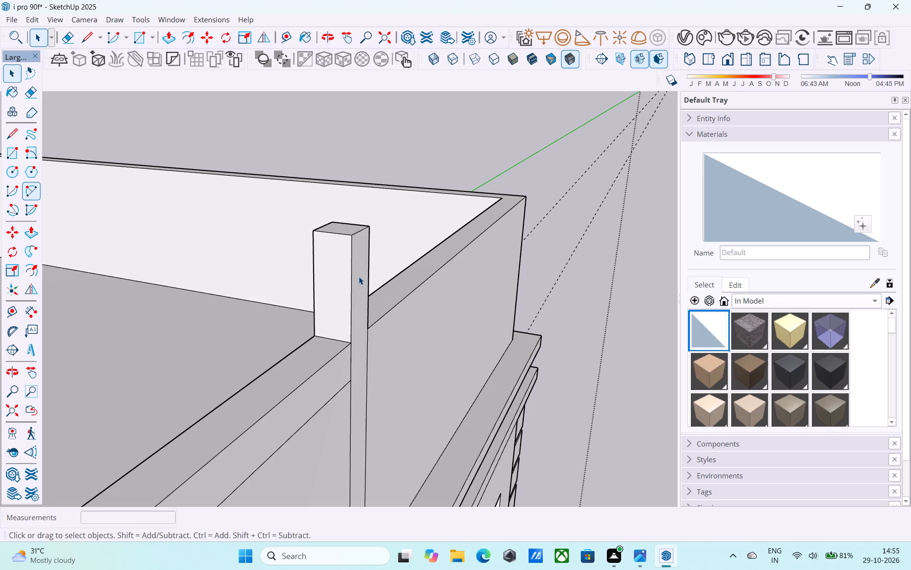
Copy the top edge of the far post's inner face straight down to mark off the top beam's end.
click(345, 234)
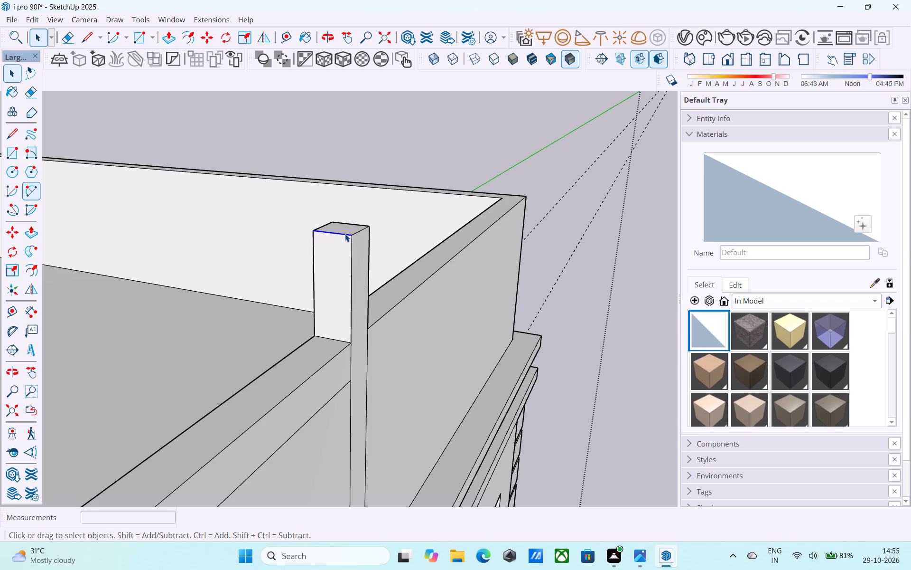
key(m)
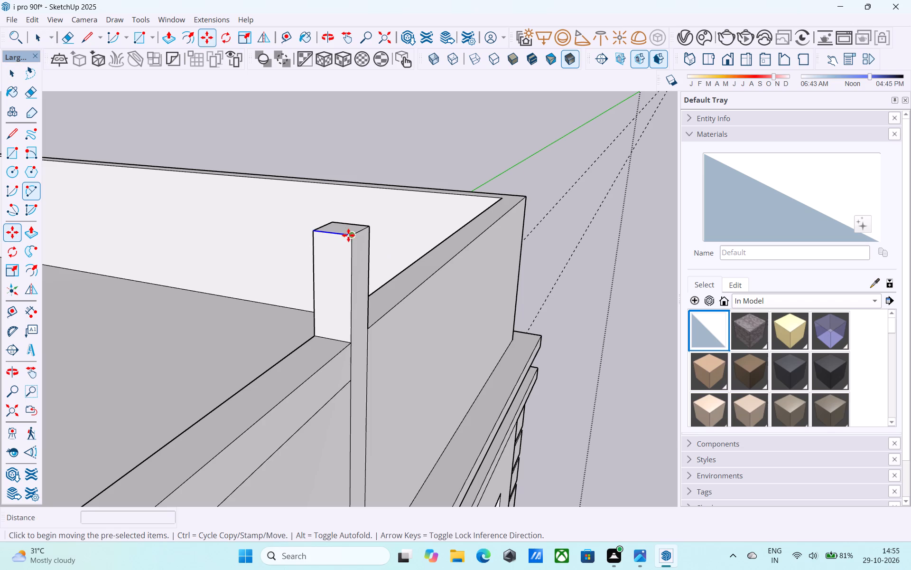
click(354, 236)
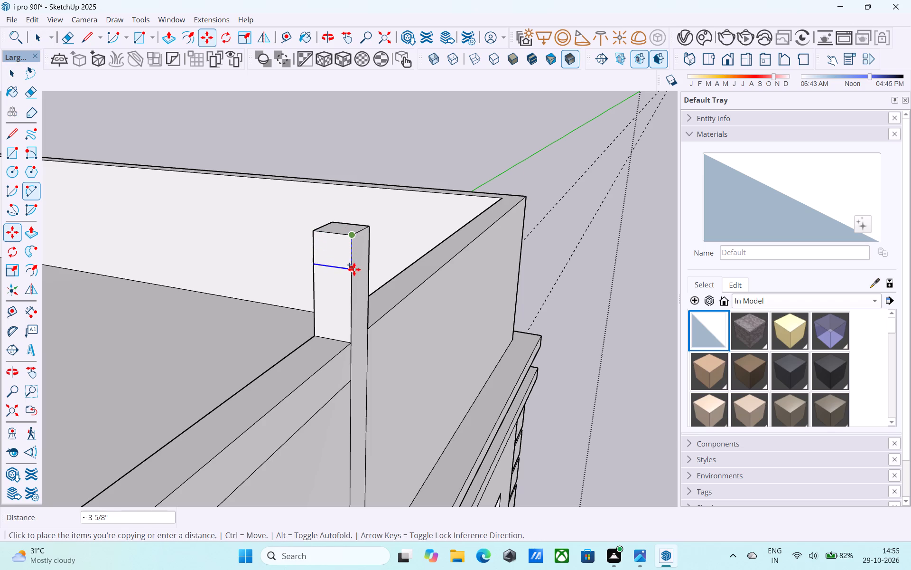
click(352, 273)
key(space)
Push/Pull the marked upper face of the far post across to the slot-side post to form a top beam.
click(344, 266)
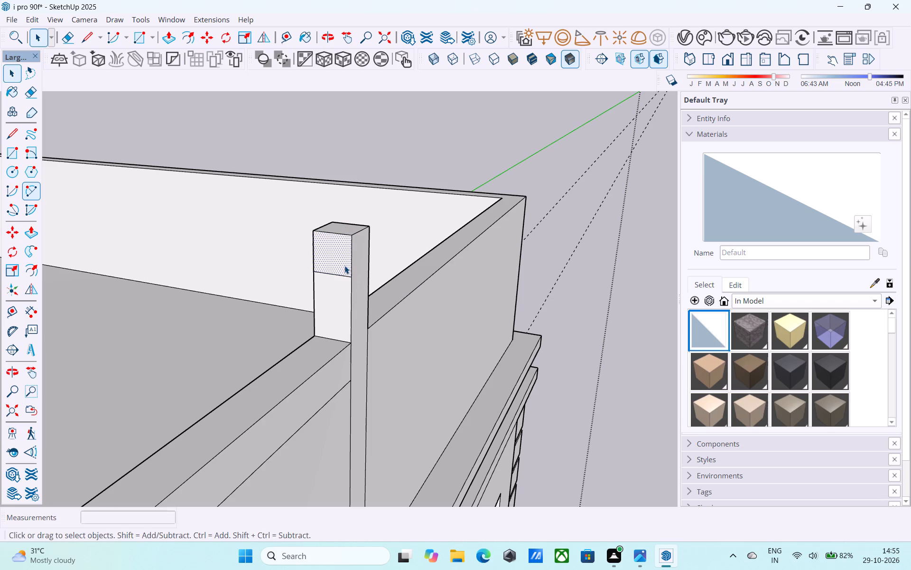
key(p)
click(344, 265)
scroll(344, 265, down, 5)
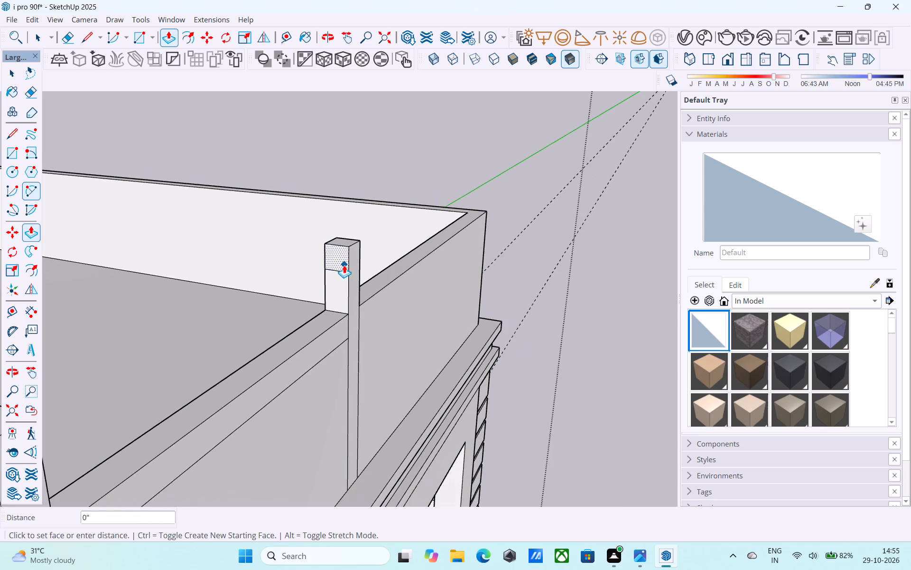
middle_drag(320, 265, 218, 280)
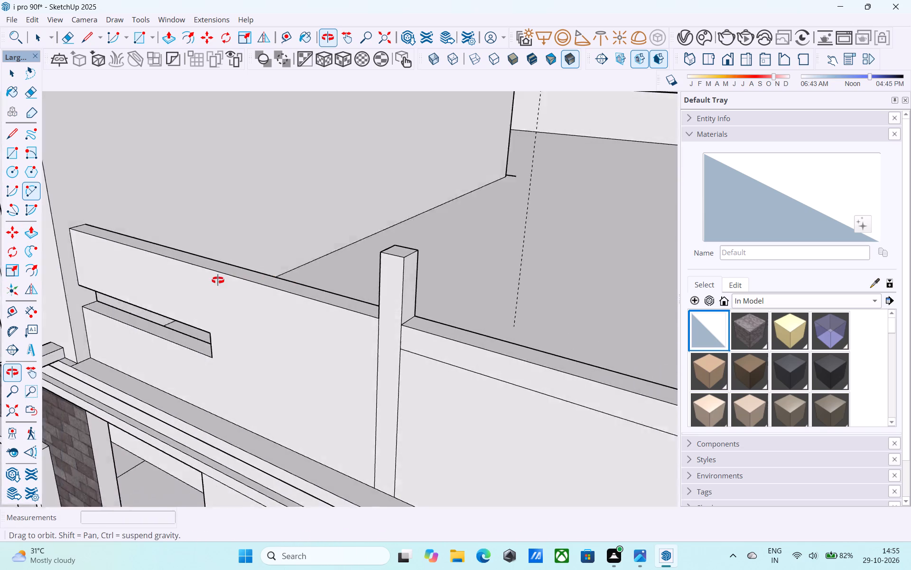
middle_drag(218, 280, 215, 282)
scroll(399, 298, up, 3)
click(405, 275)
Draw a 7 1/2" vertical line down the middle of the slot-side post's inner face, from the top beam to the parapet.
scroll(405, 275, down, 3)
shift+middle_drag(405, 275, 210, 327)
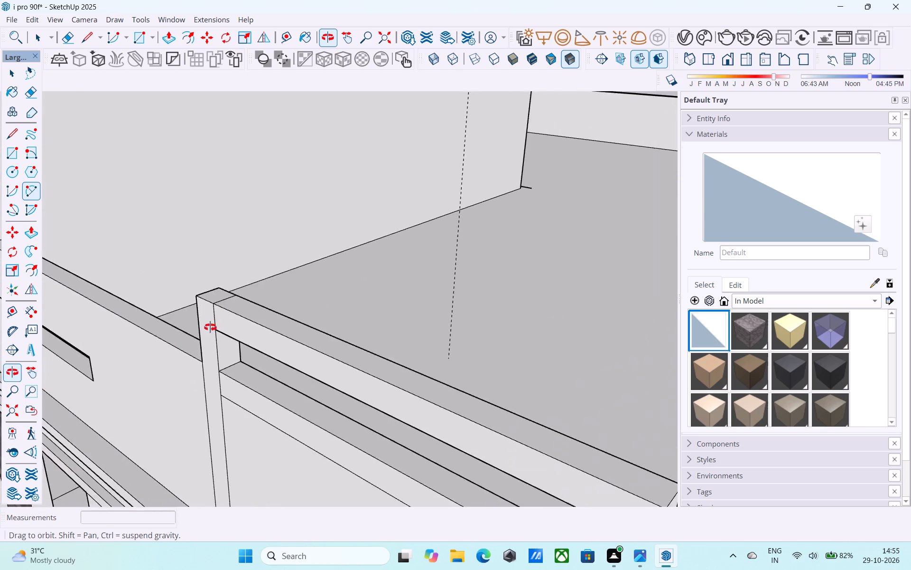
shift+middle_drag(210, 327, 27, 218)
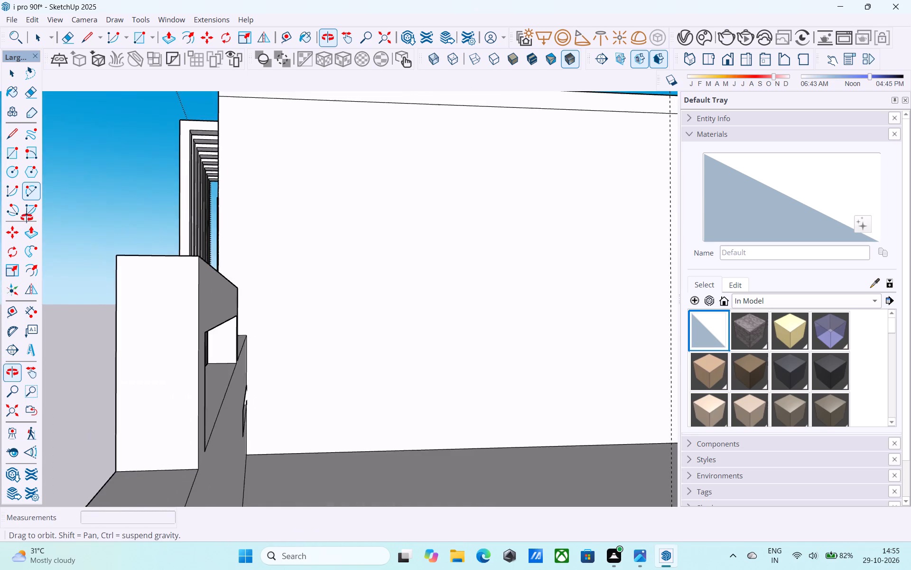
shift+middle_drag(27, 218, 176, 197)
middle_drag(245, 338, 229, 328)
key(l)
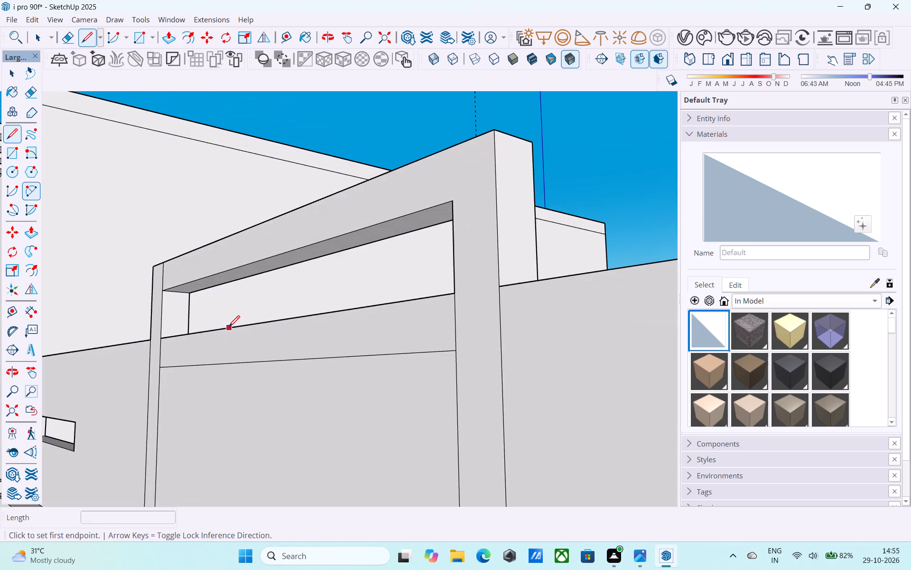
scroll(167, 323, up, 6)
click(187, 269)
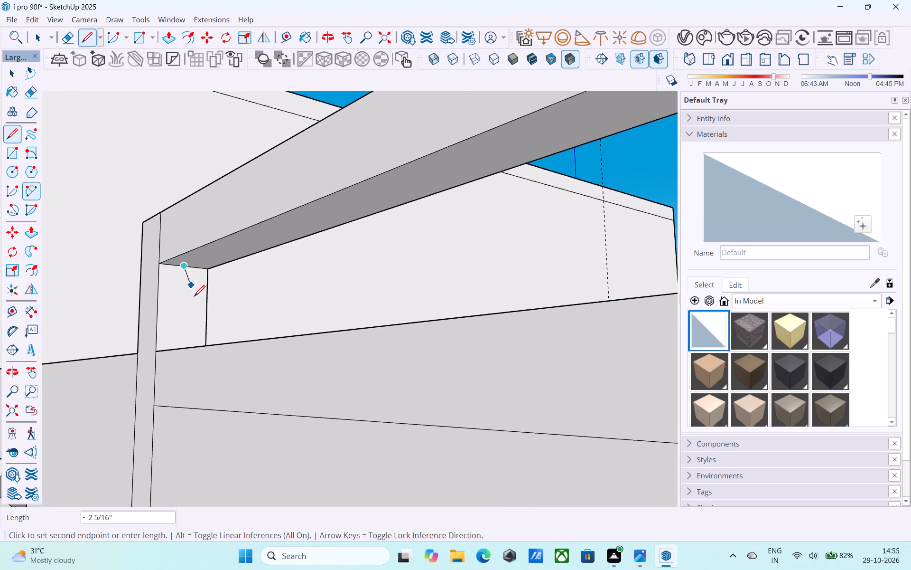
middle_drag(194, 303, 183, 352)
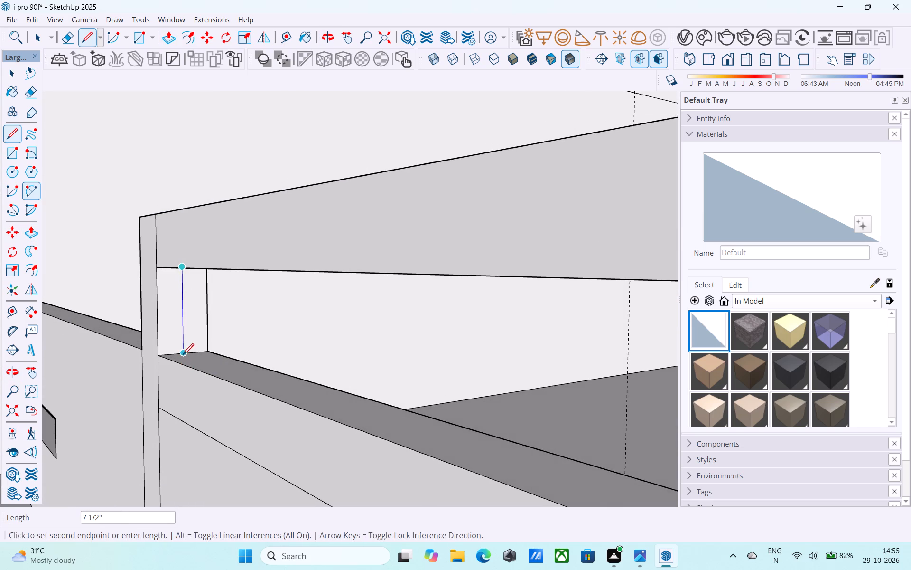
click(183, 356)
key(space)
Push/Pull the rear half of that post face 5' 3" across to the far post to back the opening.
click(190, 332)
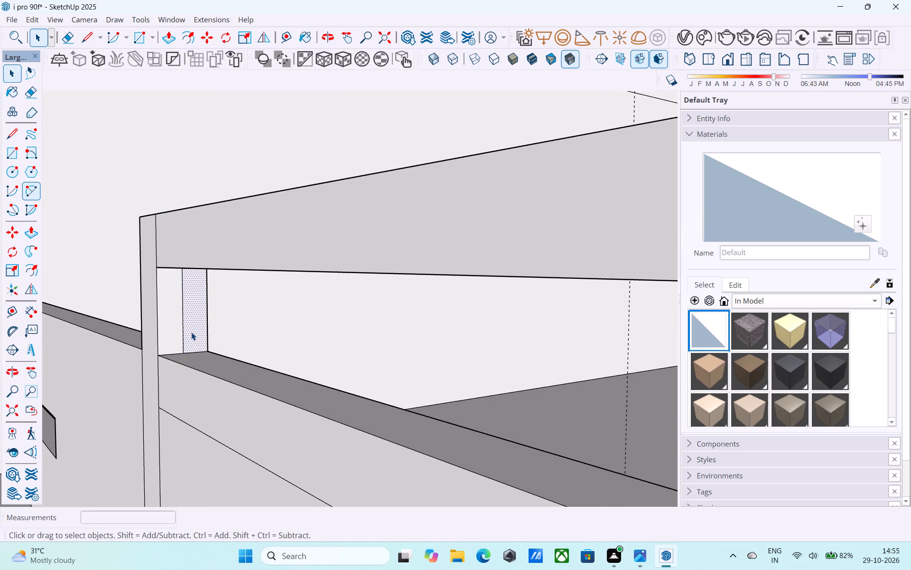
key(p)
click(194, 332)
scroll(247, 372, down, 5)
scroll(359, 420, down, 1)
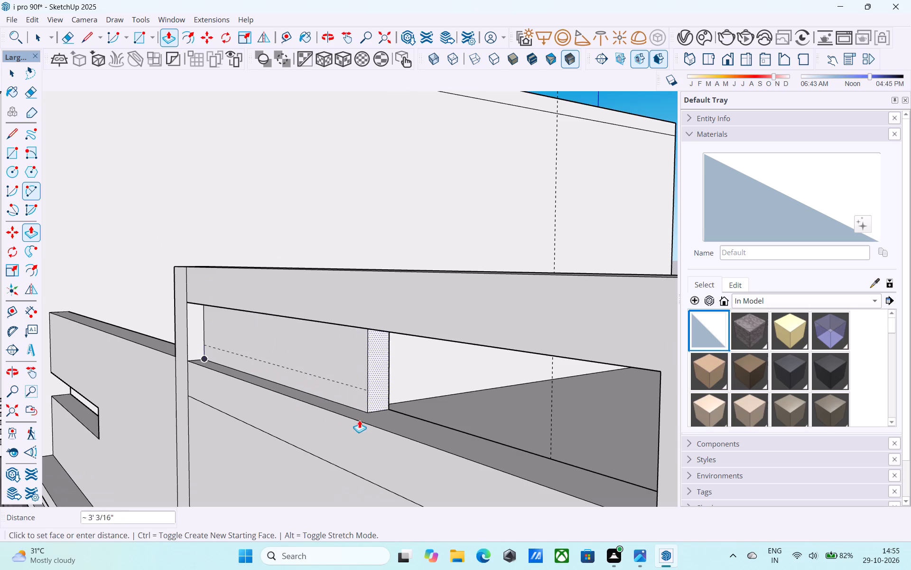
middle_drag(359, 420, 645, 356)
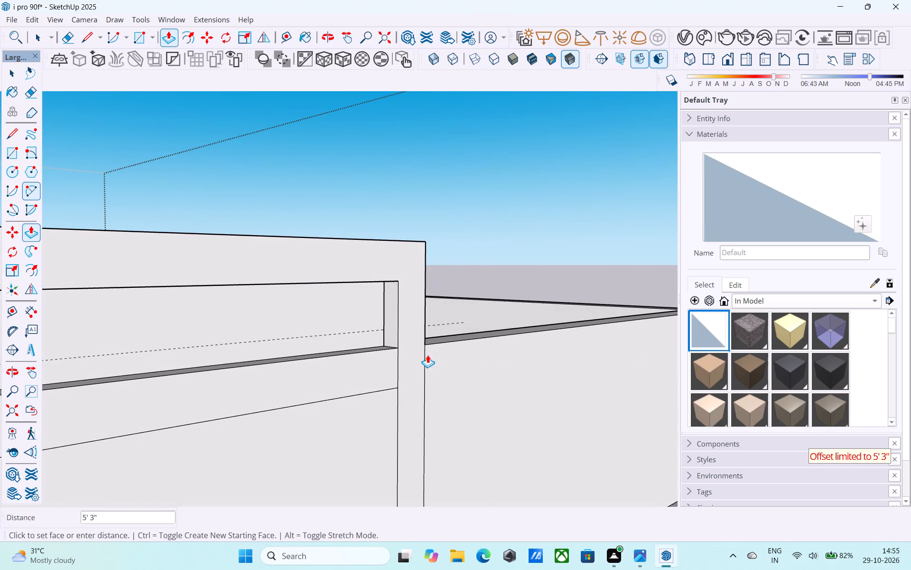
click(395, 331)
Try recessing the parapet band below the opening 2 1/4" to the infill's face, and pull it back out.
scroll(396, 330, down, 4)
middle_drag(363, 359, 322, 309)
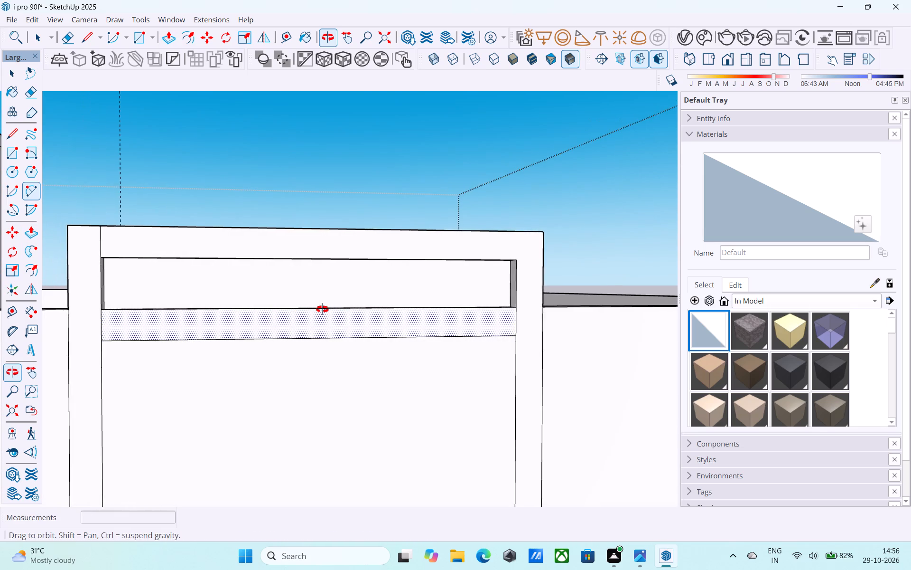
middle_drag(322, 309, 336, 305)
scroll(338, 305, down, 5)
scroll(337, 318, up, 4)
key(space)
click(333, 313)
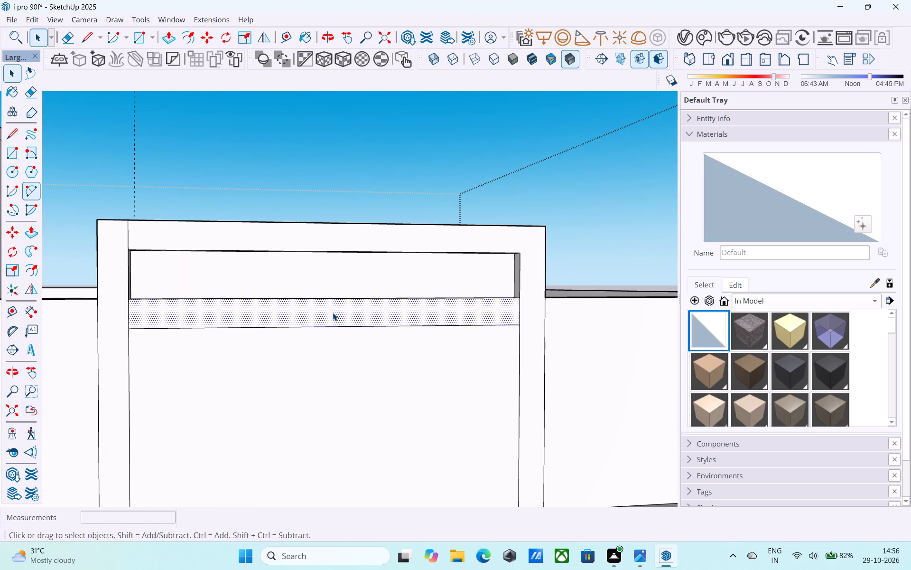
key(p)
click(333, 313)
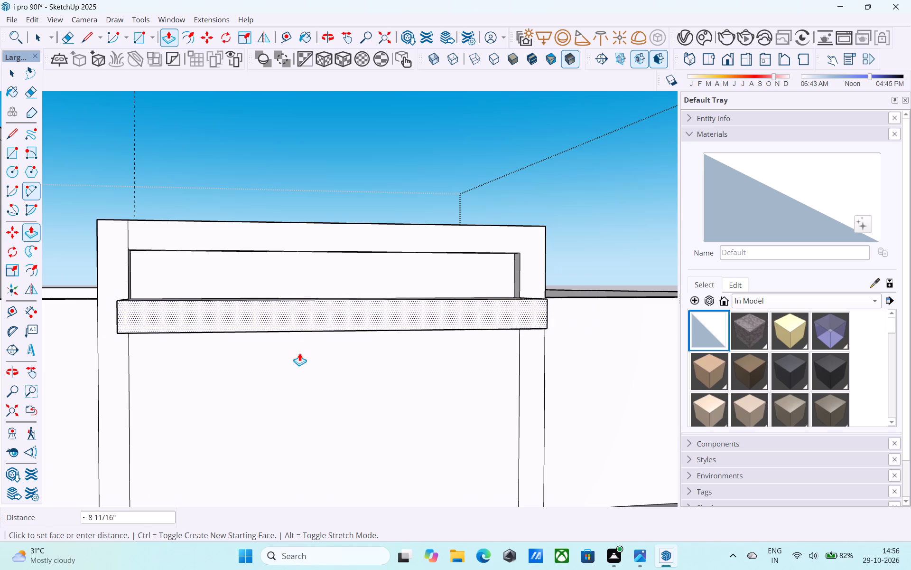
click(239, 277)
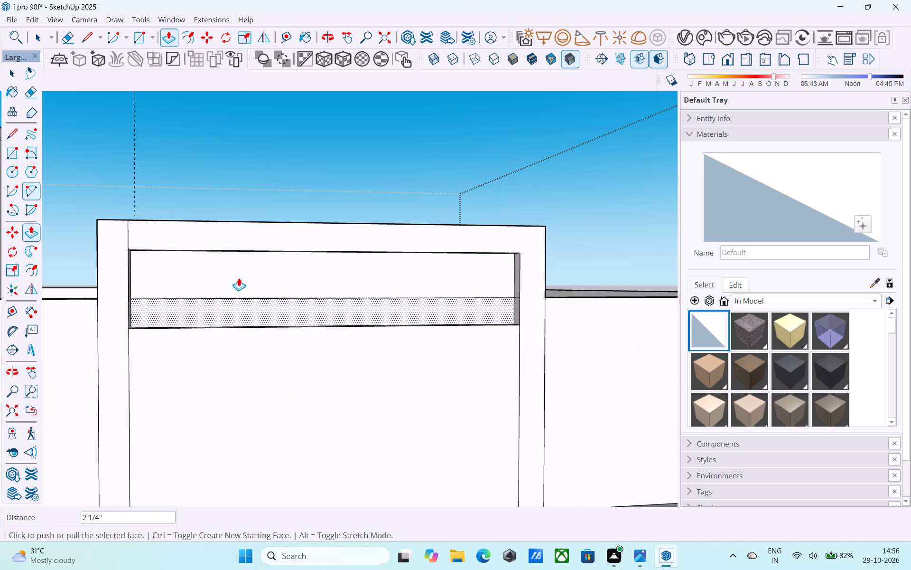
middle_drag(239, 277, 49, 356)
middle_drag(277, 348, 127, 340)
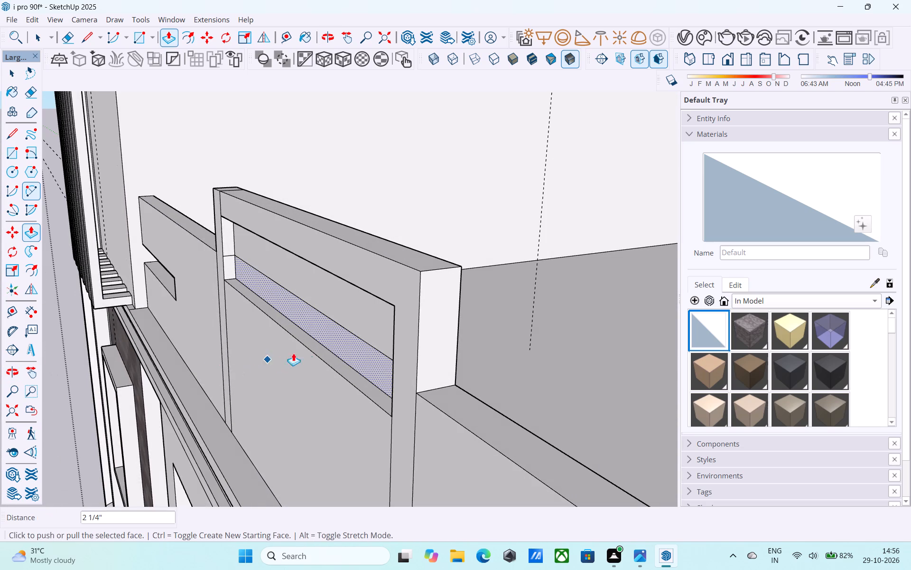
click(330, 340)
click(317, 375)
Push/Pull the recessed infill face under the top beam forward until flush with the parapet front.
key(space)
click(340, 305)
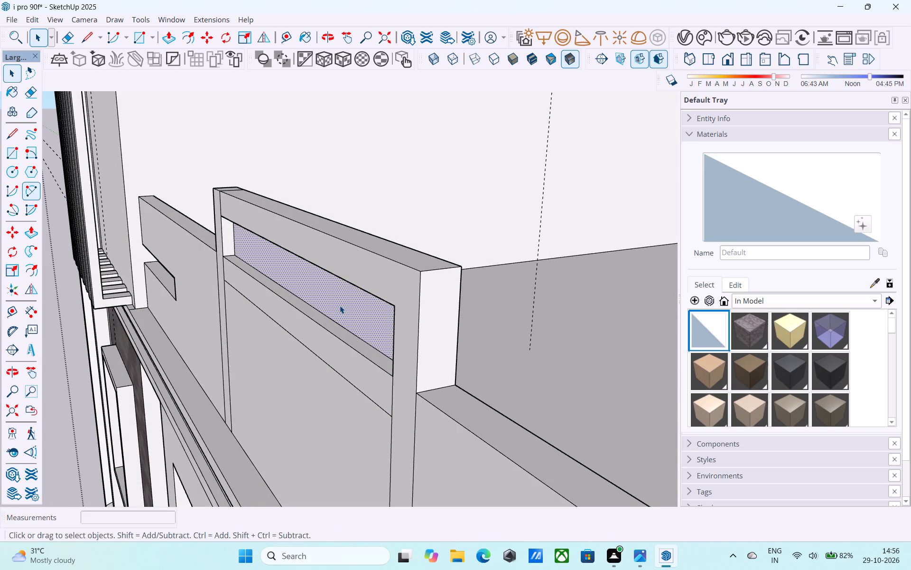
key(p)
click(340, 305)
click(322, 360)
key(space)
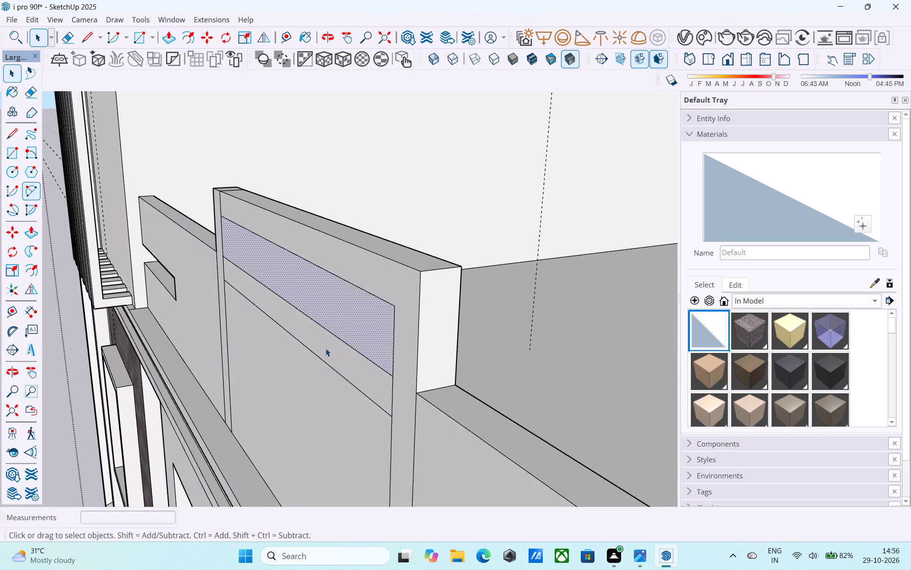
Erase the horizontal edges crossing the panel inside the frame and the vertical edge between the top beam and the slot-side post.
key(e)
drag(348, 320, 337, 387)
scroll(333, 388, down, 4)
middle_drag(330, 388, 687, 295)
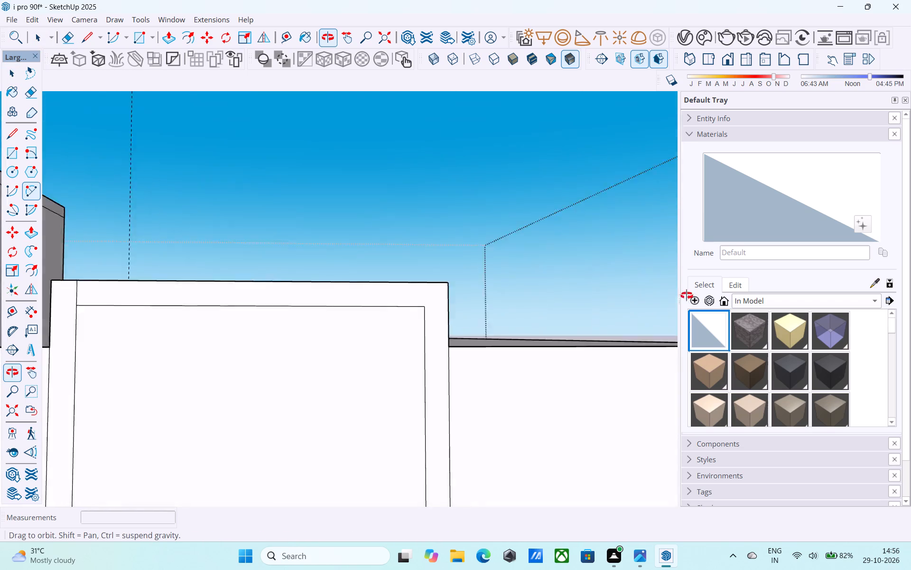
middle_drag(687, 295, 314, 393)
key(space)
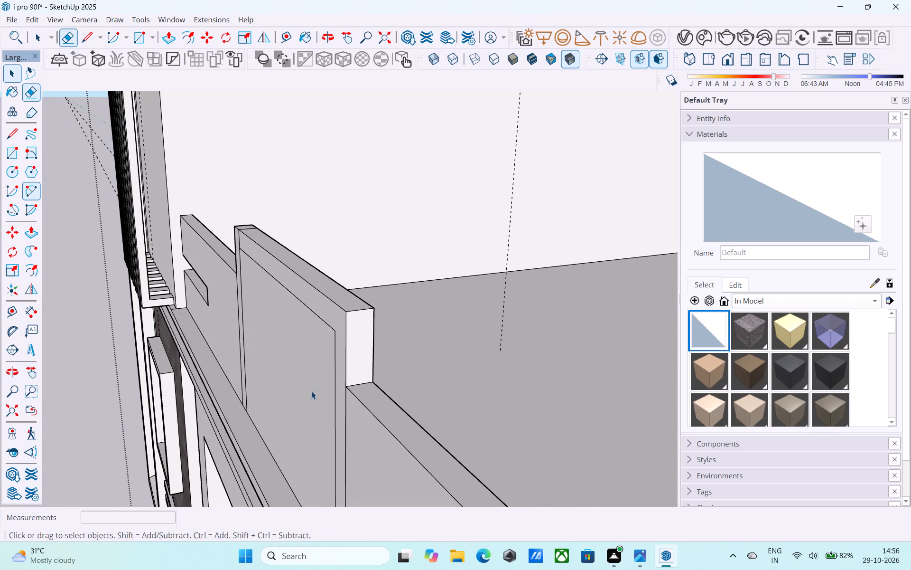
shift+middle_drag(312, 385, 362, 382)
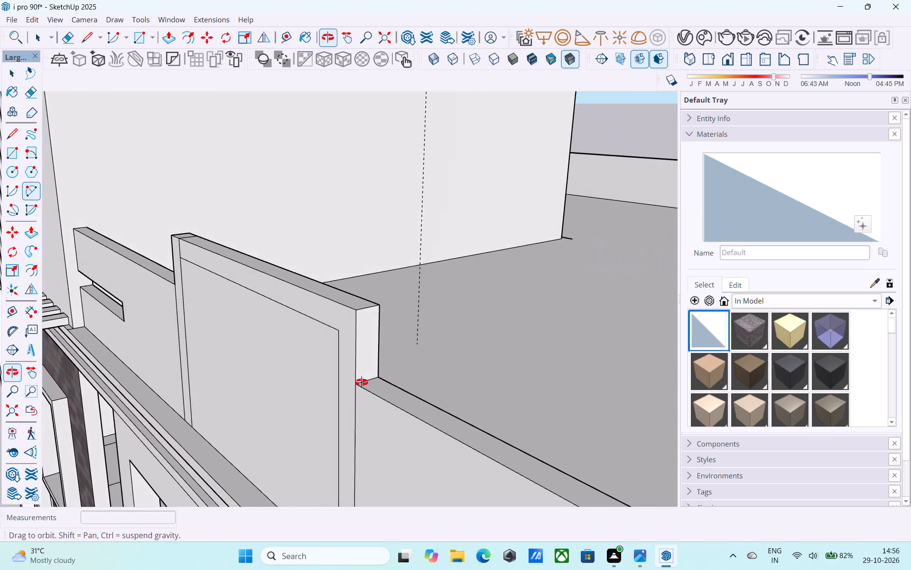
shift+middle_drag(362, 382, 434, 380)
key(e)
scroll(232, 255, up, 4)
drag(228, 254, 222, 252)
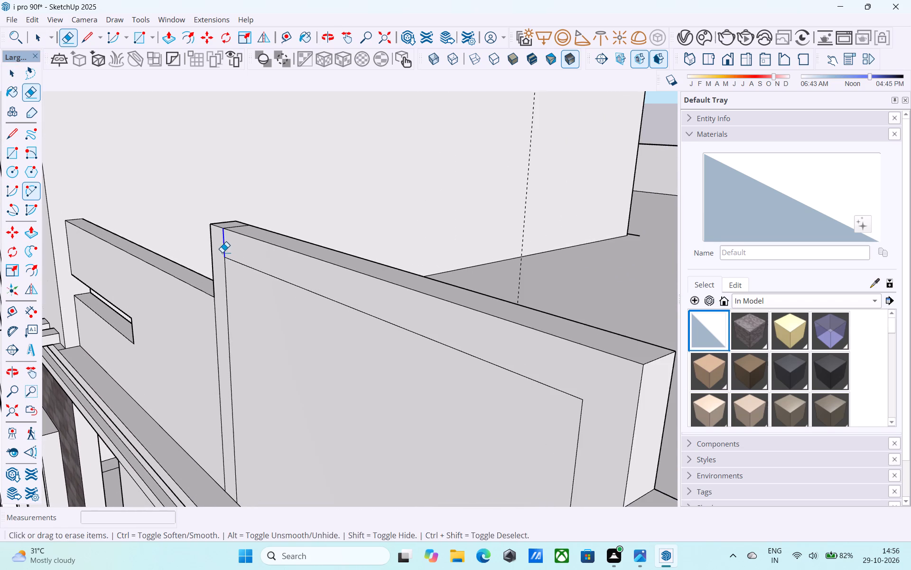
drag(222, 252, 221, 251)
Push/Pull the frame's continuous front face 6" outward from the parapet.
scroll(223, 238, down, 9)
middle_drag(253, 266, 403, 252)
scroll(381, 279, up, 5)
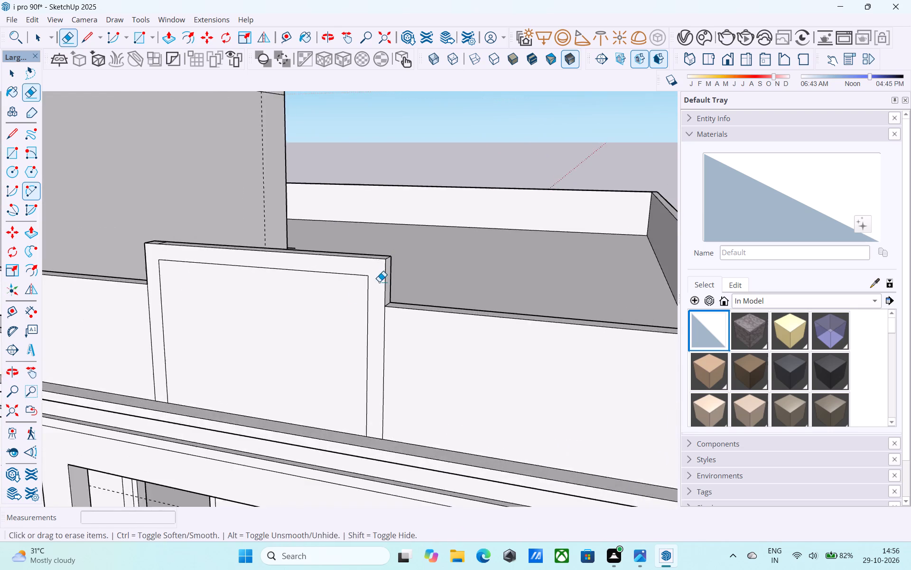
key(space)
click(368, 275)
key(p)
click(368, 274)
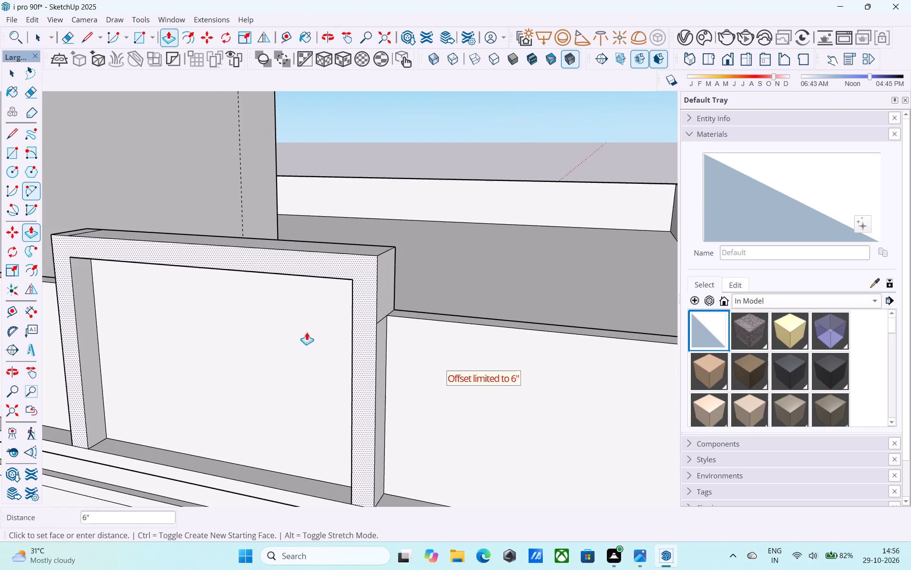
click(302, 333)
key(space)
Offset the outline of the panel inside the frame inward by 1', and correct the offset to 9".
scroll(301, 333, down, 5)
middle_click(301, 333)
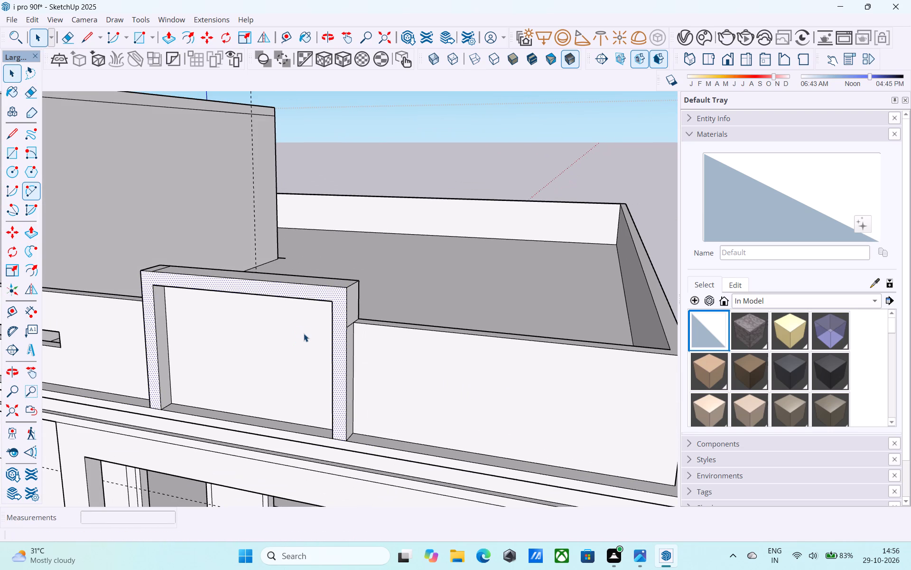
middle_drag(304, 333, 423, 322)
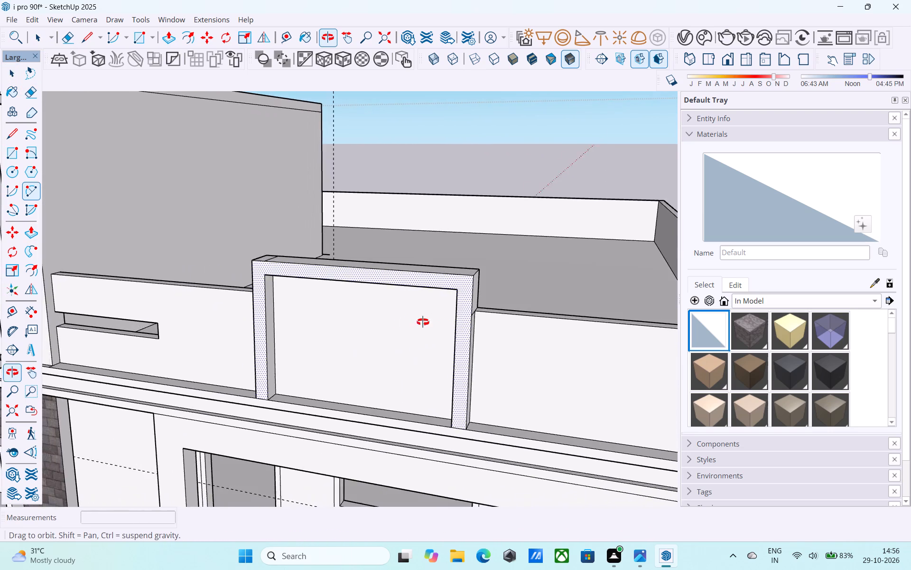
middle_drag(423, 322, 435, 288)
middle_drag(406, 324, 432, 307)
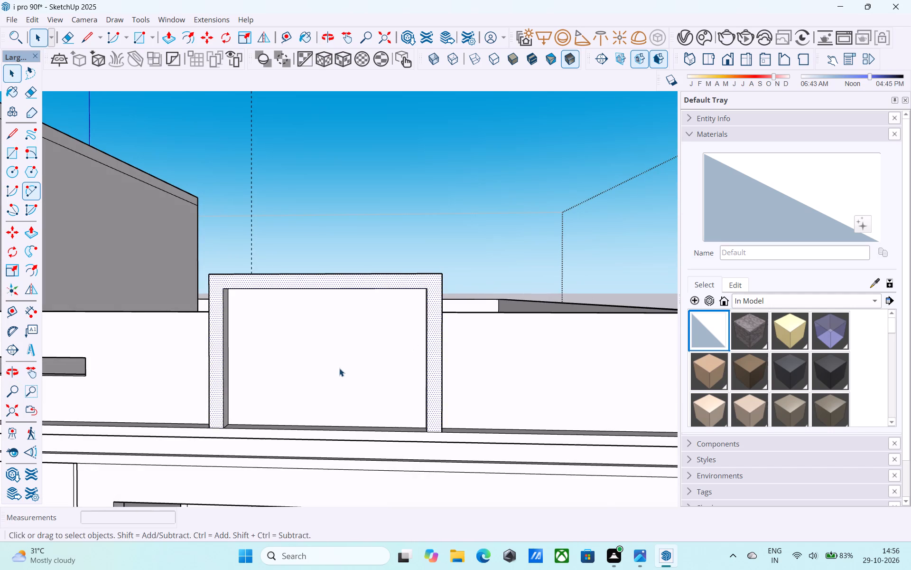
click(335, 368)
scroll(335, 368, up, 3)
key(f)
click(335, 368)
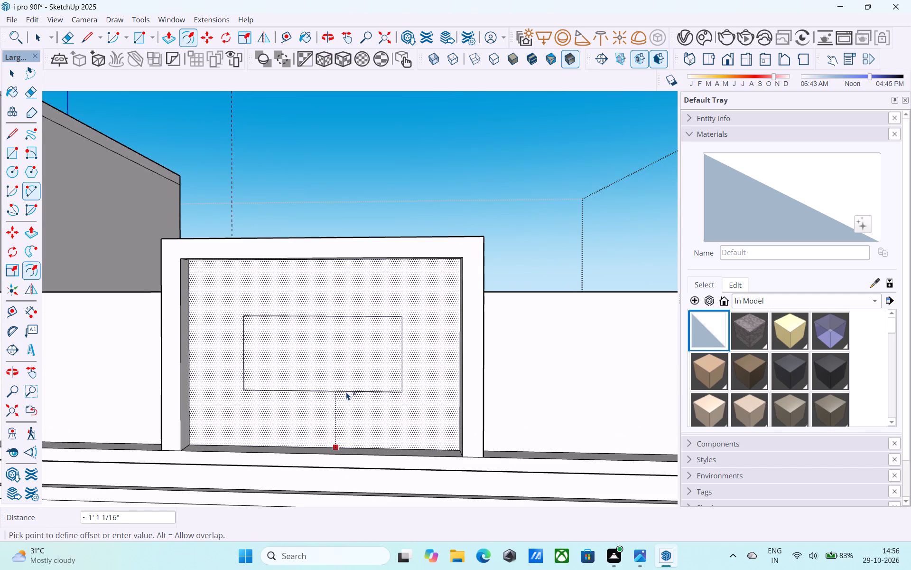
text(1')
key(Return)
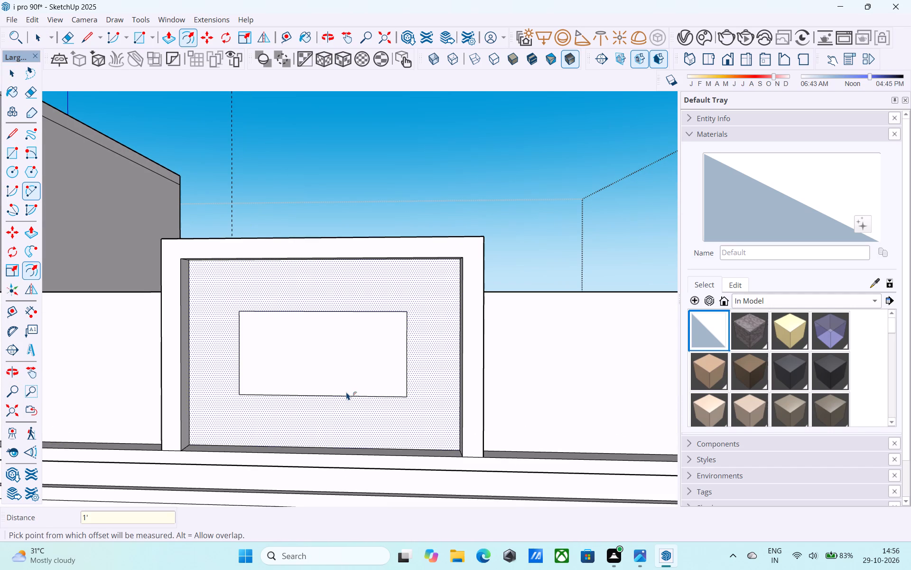
text(9")
key(Return)
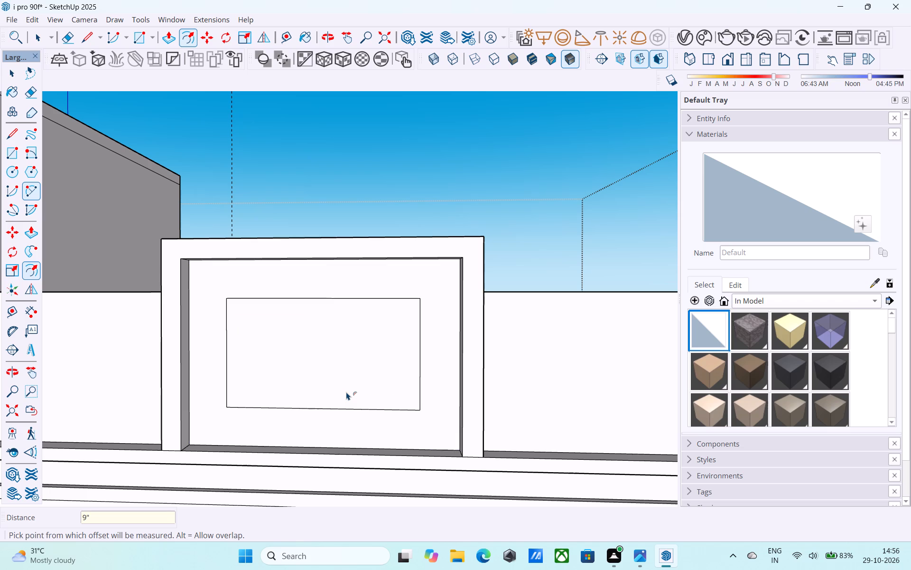
Extend the offset rectangle to the panel's base with 9" vertical lines from its lower corners, and erase its bottom edge.
key(l)
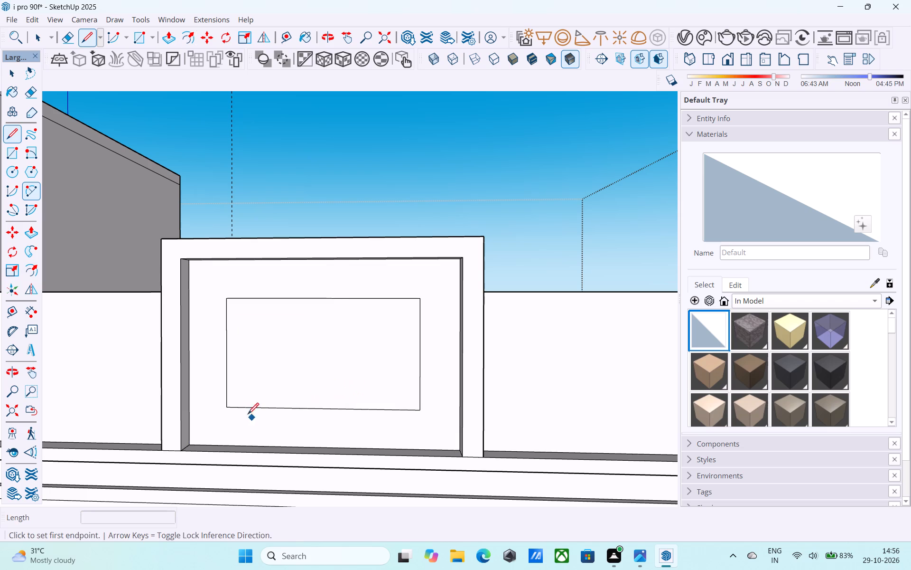
click(228, 407)
click(230, 446)
click(416, 410)
click(421, 447)
key(e)
drag(407, 413, 394, 396)
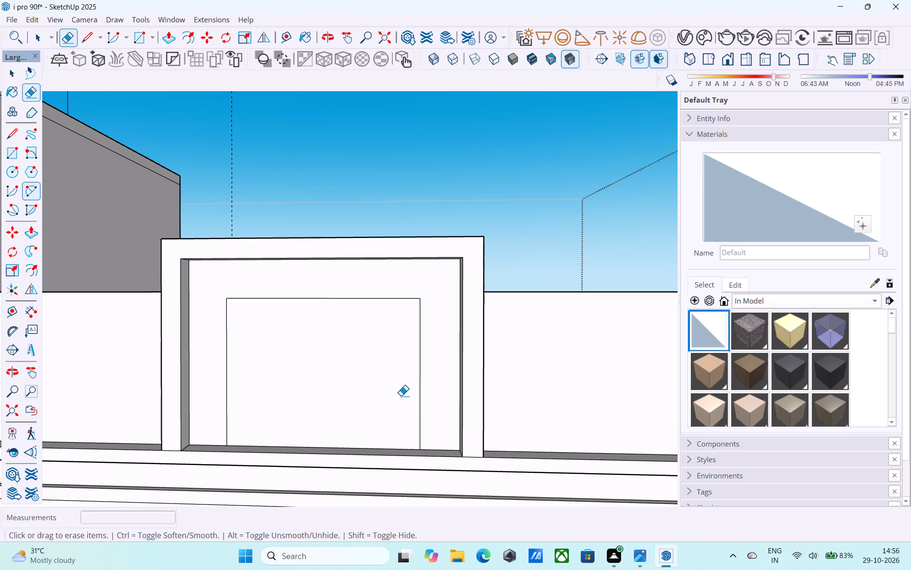
Examine the parapet frame and its inner panel against the whole front facade.
scroll(404, 398, down, 4)
middle_drag(403, 398, 479, 433)
scroll(475, 426, down, 6)
middle_drag(475, 427, 447, 409)
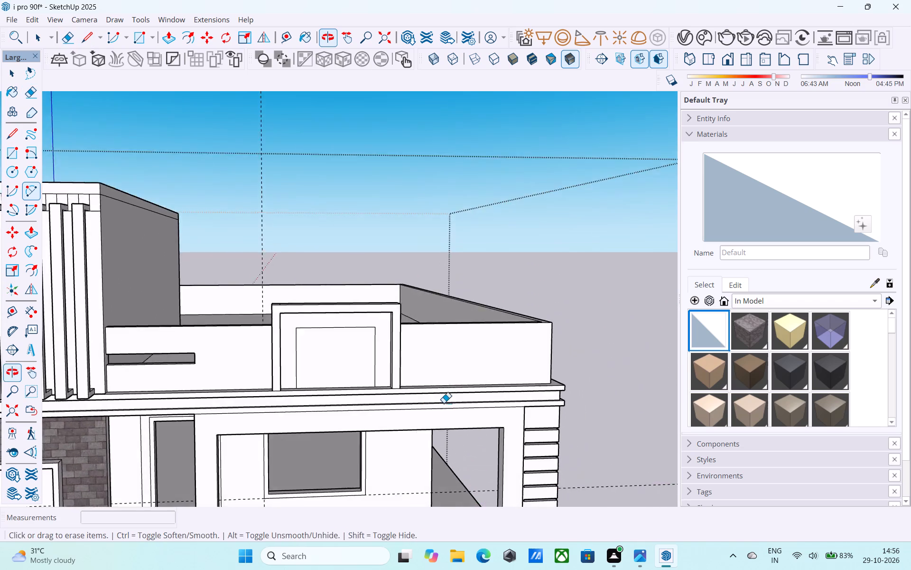
scroll(444, 403, down, 9)
middle_drag(443, 403, 344, 363)
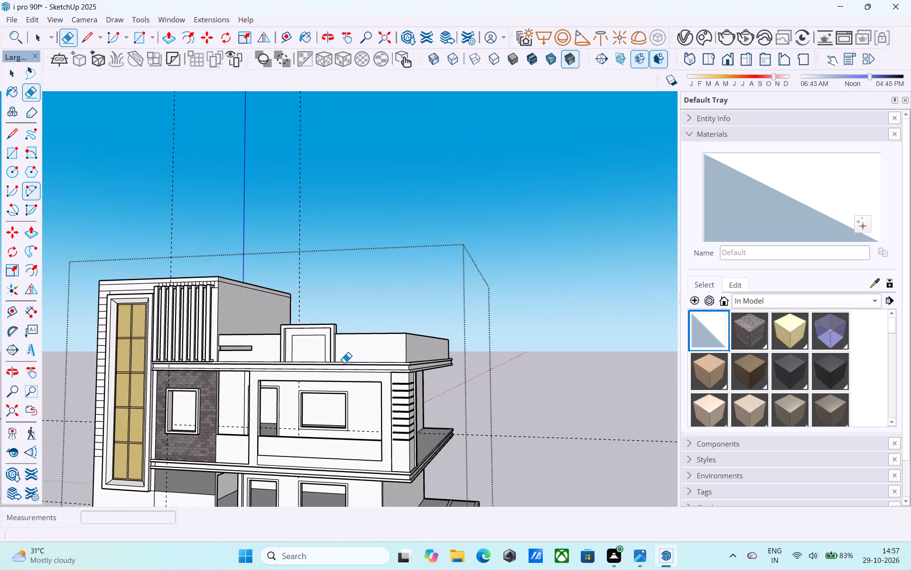
shift+middle_drag(344, 363, 483, 385)
middle_drag(464, 368, 455, 399)
Erase the inner rectangle's outline from the panel inside the parapet frame.
scroll(405, 400, up, 10)
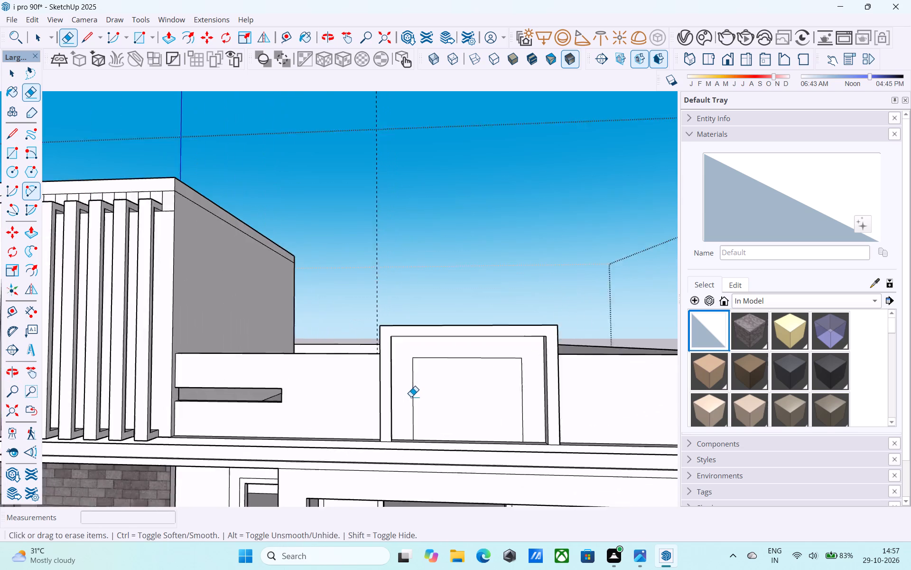
scroll(411, 397, up, 7)
key(space)
middle_drag(288, 367, 279, 363)
key(l)
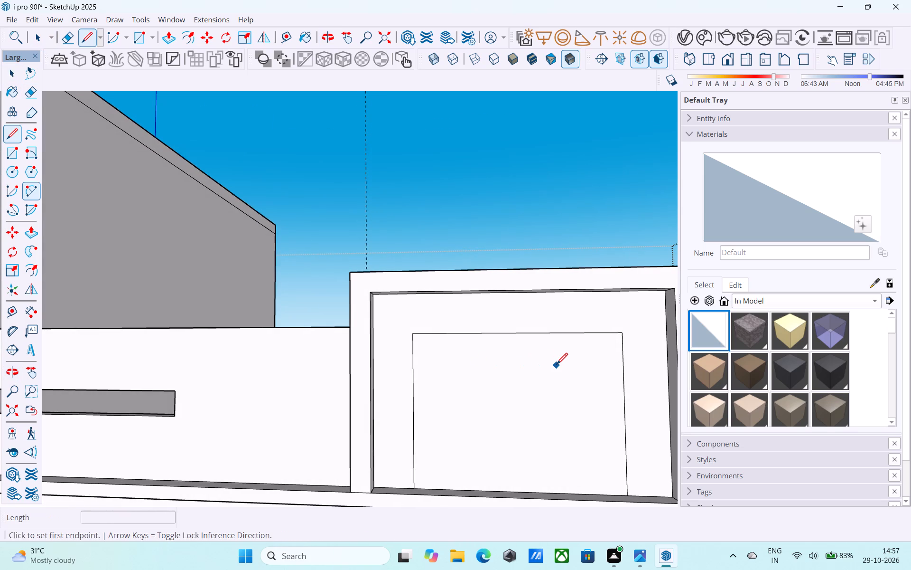
scroll(557, 365, down, 2)
key(space)
key(e)
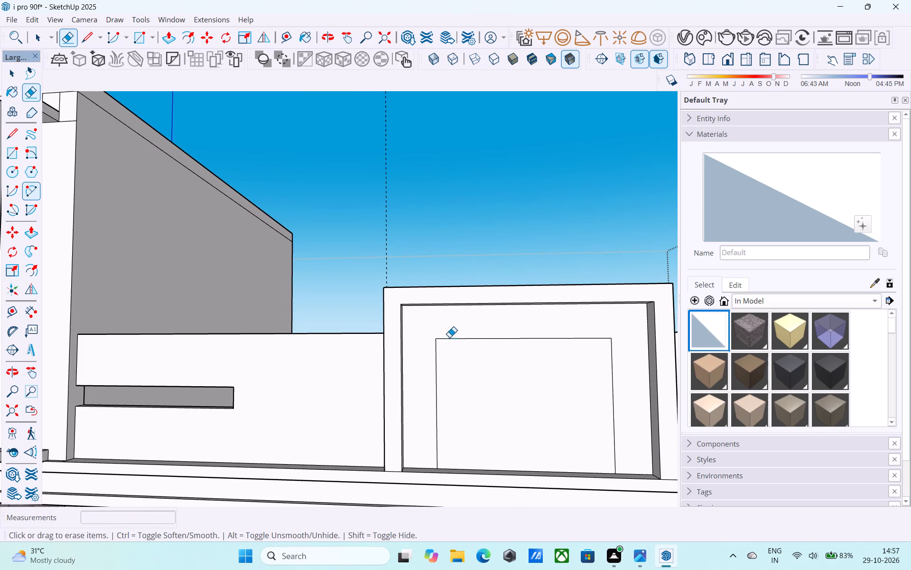
drag(446, 336, 426, 350)
drag(609, 355, 614, 358)
Offset the outline of the cleared panel inside the parapet frame inward by 1'.
key(space)
click(501, 370)
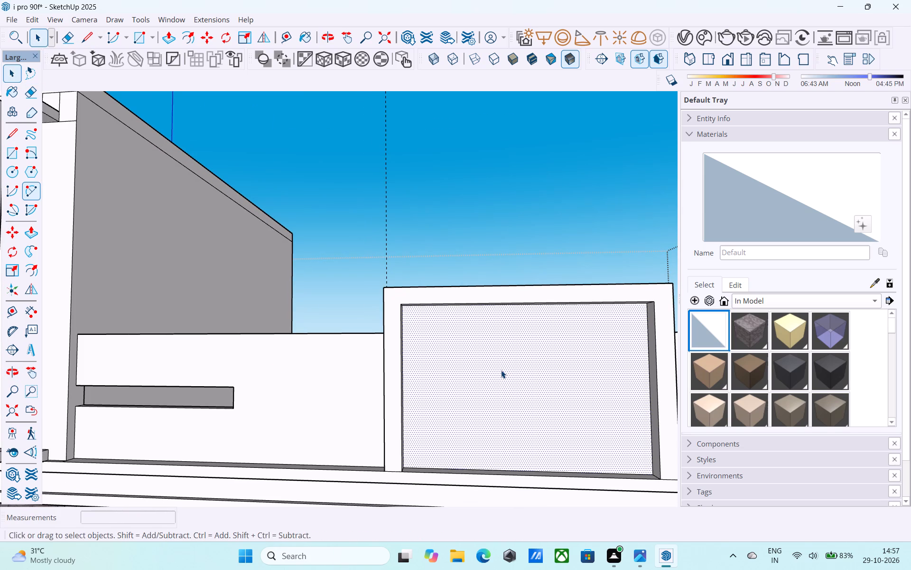
key(f)
click(501, 370)
text(1')
key(Return)
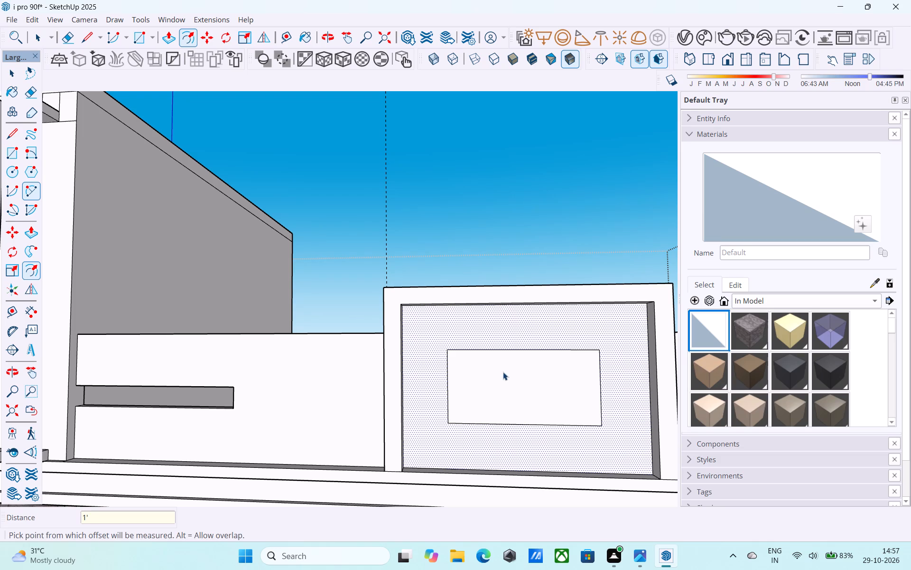
Extend the offset rectangle to the panel's base and right edge with 1' lines, and erase its bottom and right edges.
key(space)
key(l)
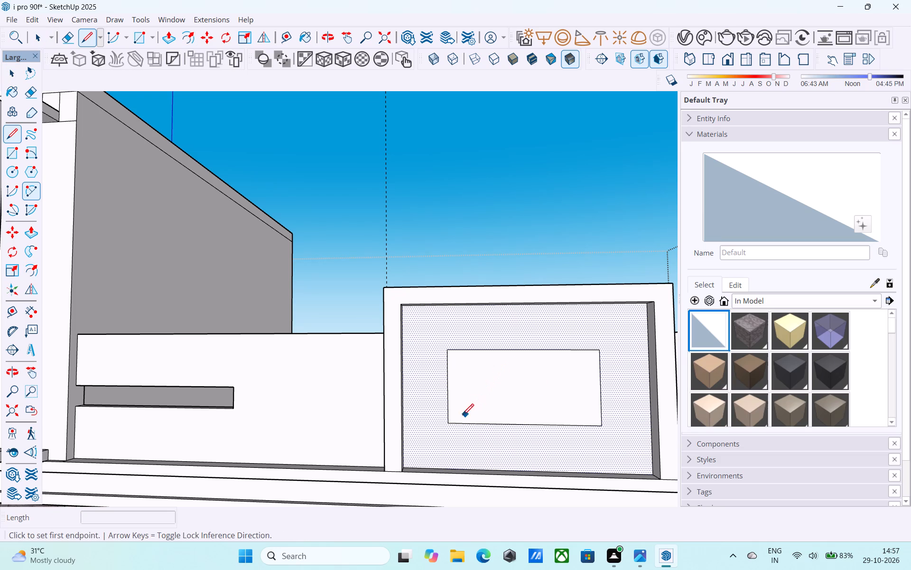
click(453, 422)
scroll(447, 402, down, 5)
middle_drag(455, 427, 450, 474)
scroll(450, 474, up, 8)
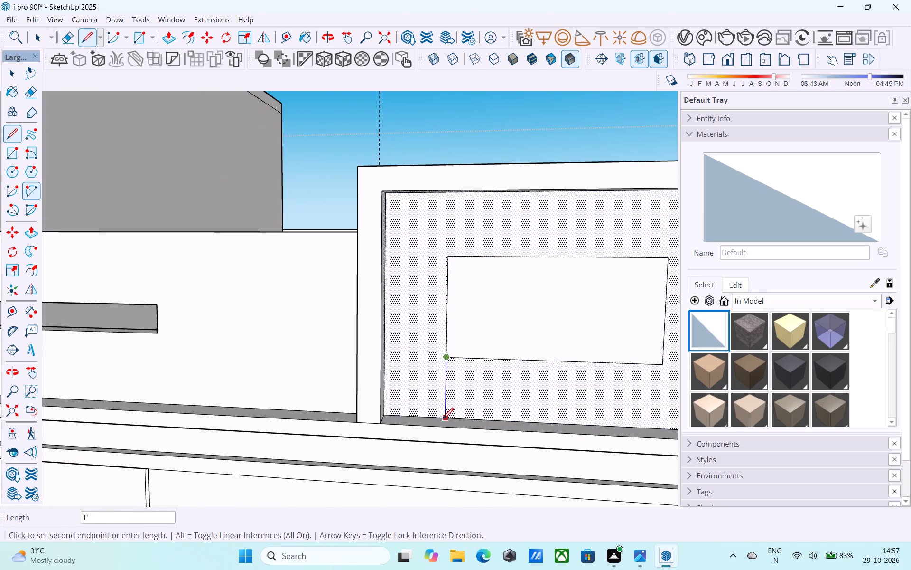
click(443, 420)
scroll(444, 419, down, 5)
shift+middle_drag(442, 417, 374, 450)
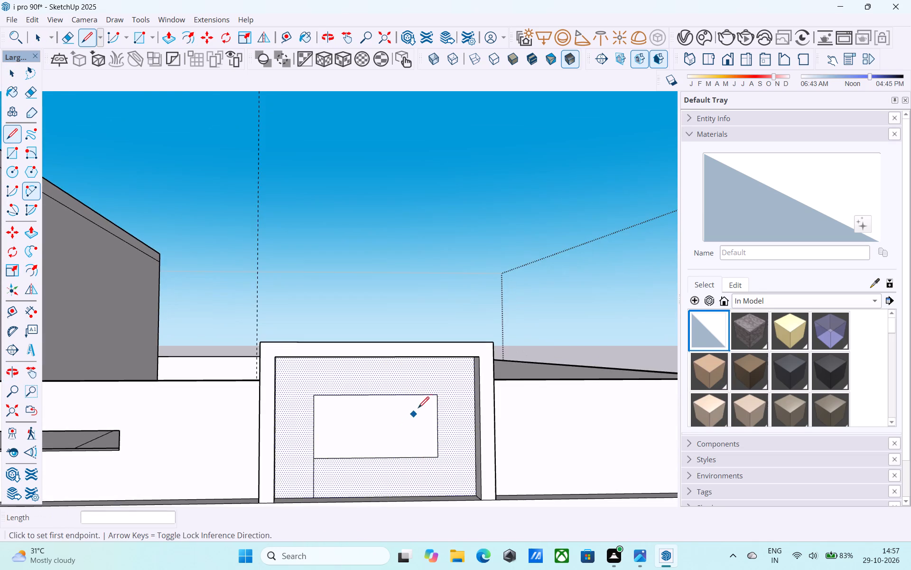
scroll(424, 405, up, 4)
click(441, 392)
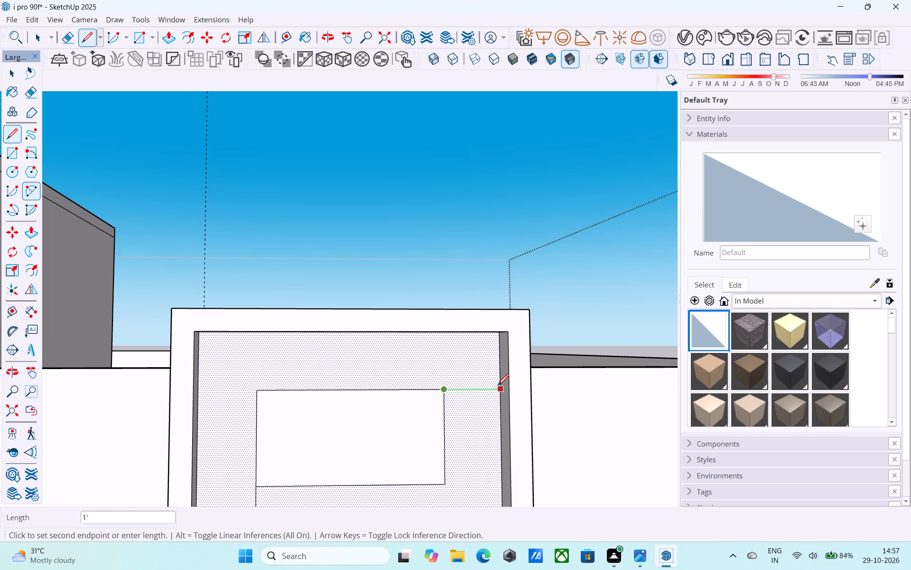
click(498, 386)
key(e)
drag(455, 446, 430, 465)
drag(425, 469, 418, 486)
scroll(417, 484, down, 6)
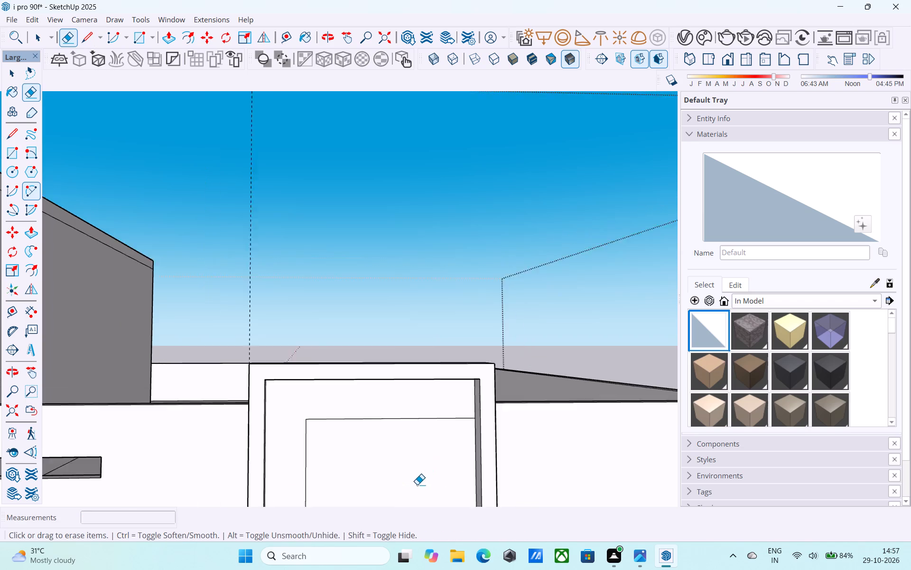
Draw a 1' by 1' square on the extended inner rectangle and correct its size to 9" by 9".
middle_drag(417, 484, 393, 471)
scroll(386, 448, down, 6)
key(space)
middle_click(392, 457)
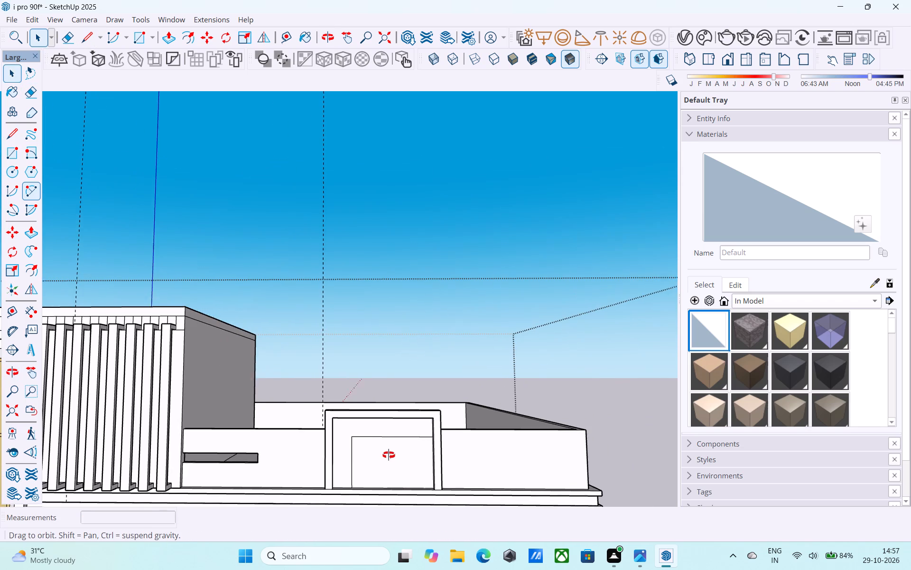
middle_drag(392, 462, 383, 438)
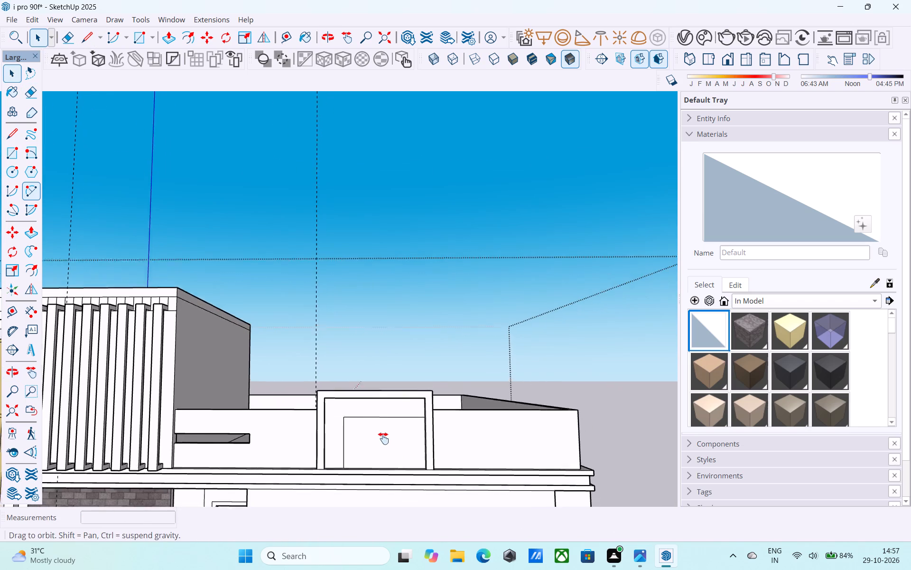
middle_drag(383, 438, 381, 431)
key(r)
scroll(379, 433, up, 7)
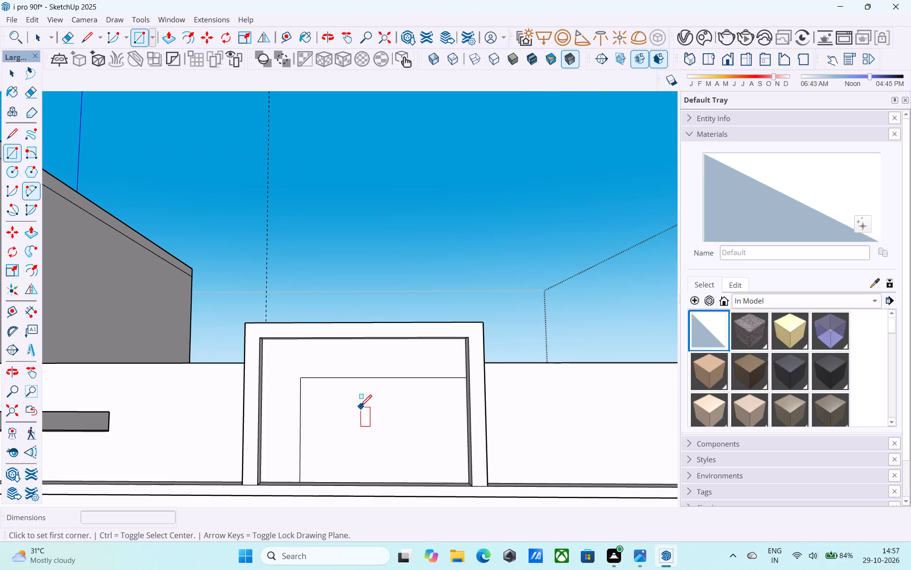
click(359, 408)
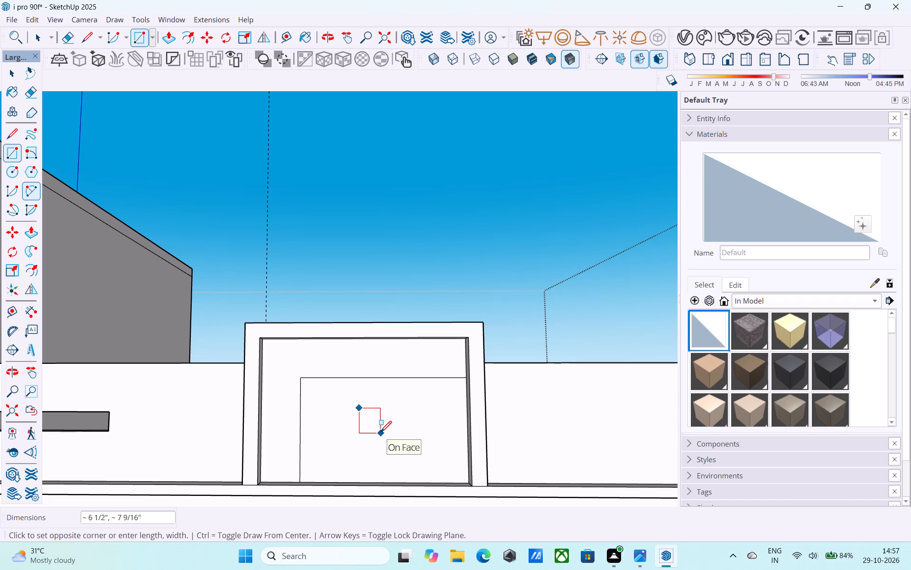
key(1)
text(',)
text(1')
key(Return)
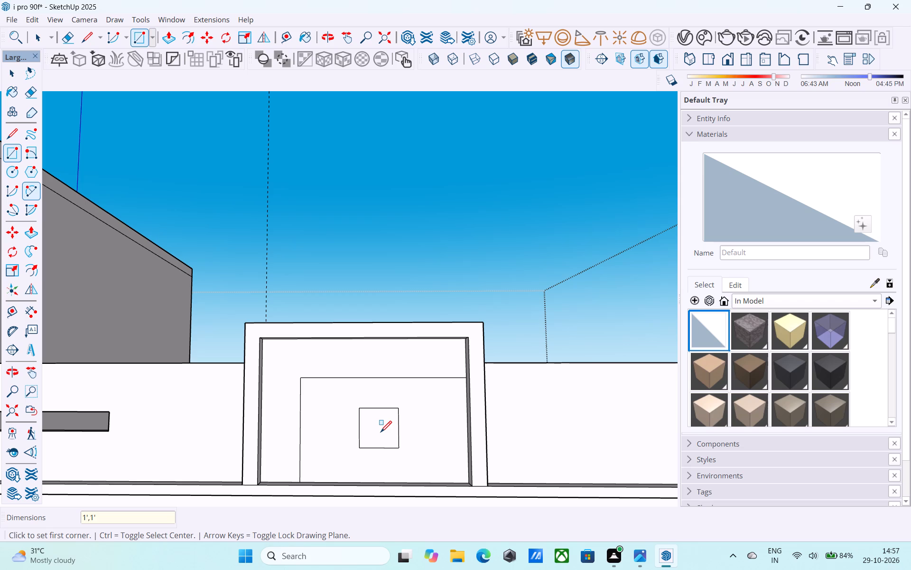
text(9",9")
key(Return)
Move the 9" square 4 1/2" horizontally across the panel toward the slatted tower.
key(space)
click(381, 433)
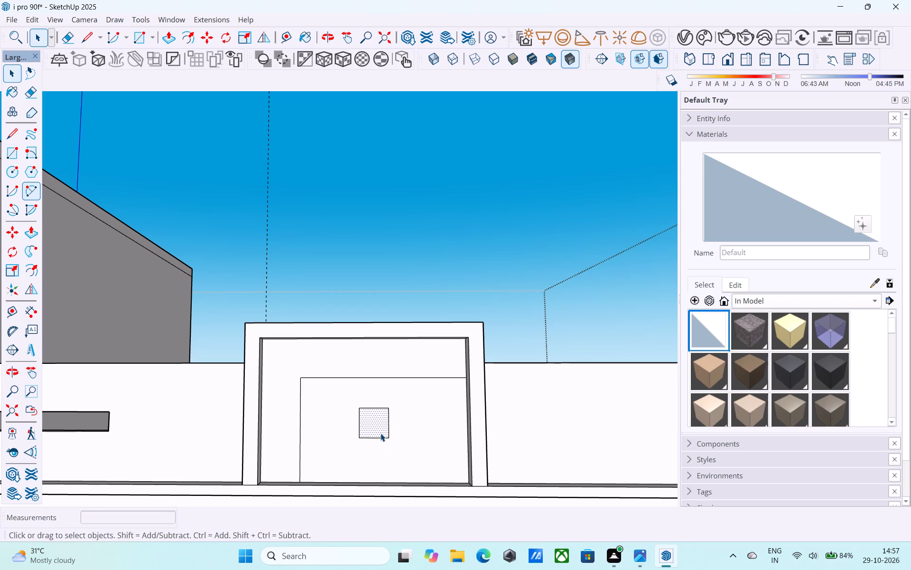
key(m)
click(448, 453)
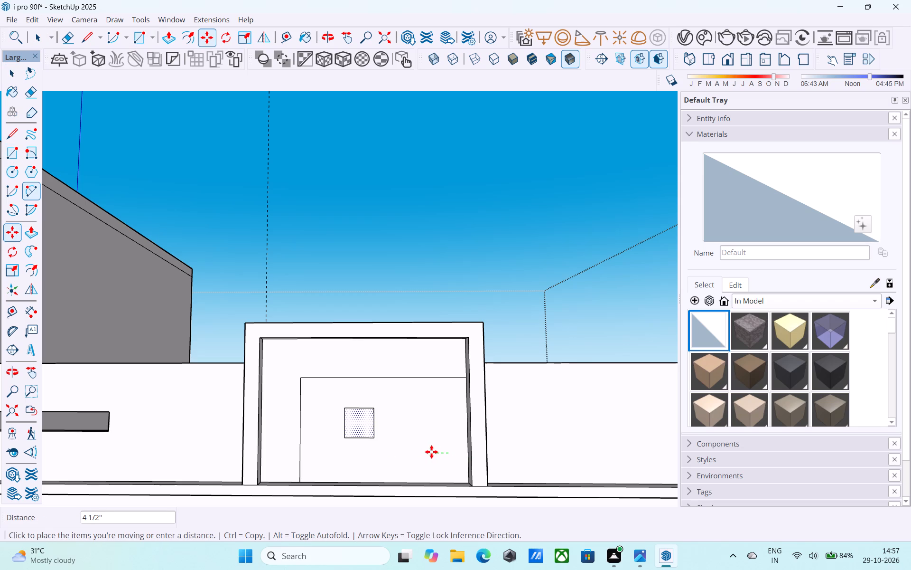
click(431, 452)
click(428, 452)
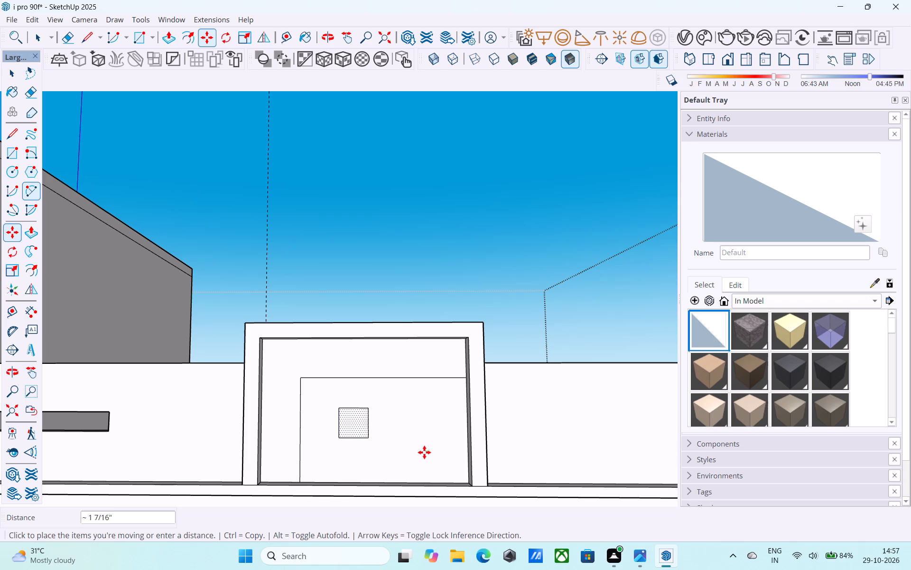
key(space)
Copy the 9" square about 1' horizontally, away from the slatted tower, to form a side-by-side pair.
key(m)
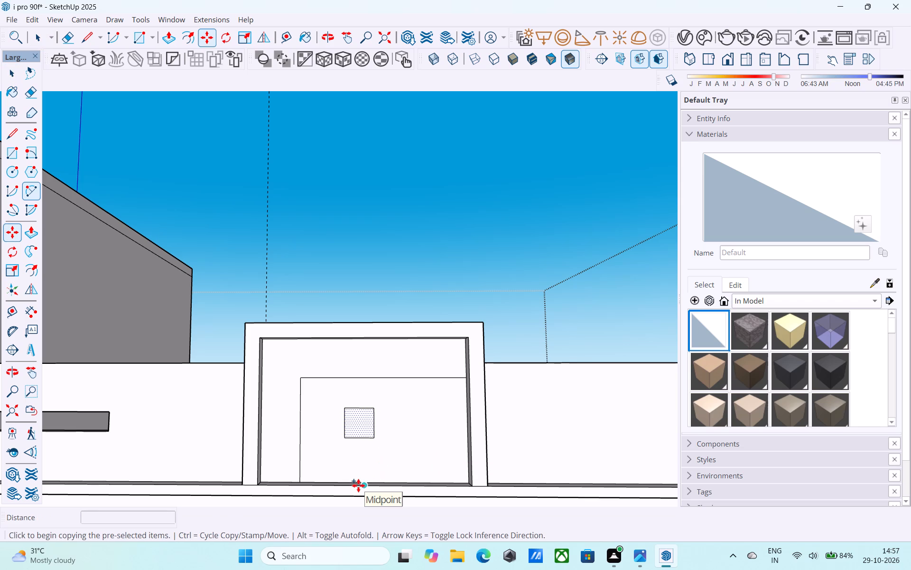
click(364, 467)
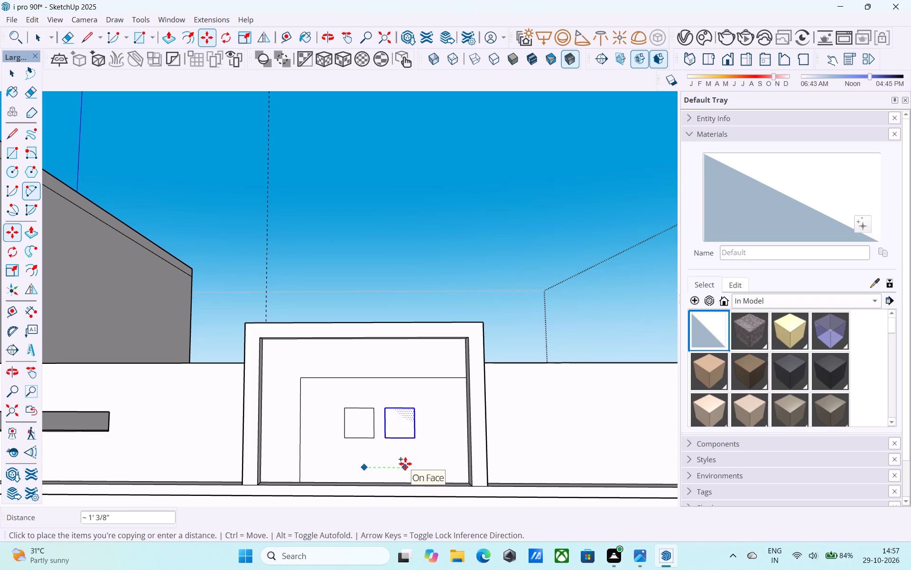
click(405, 464)
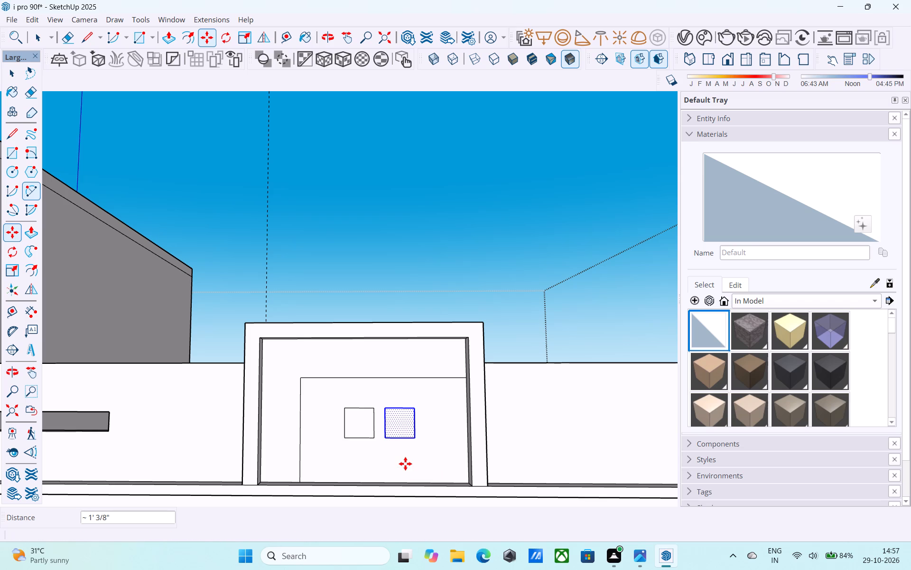
key(space)
Paint the L-shaped border around the panel's inner rectangle with the dark ThomThom - Buttons2 material.
scroll(408, 460, down, 6)
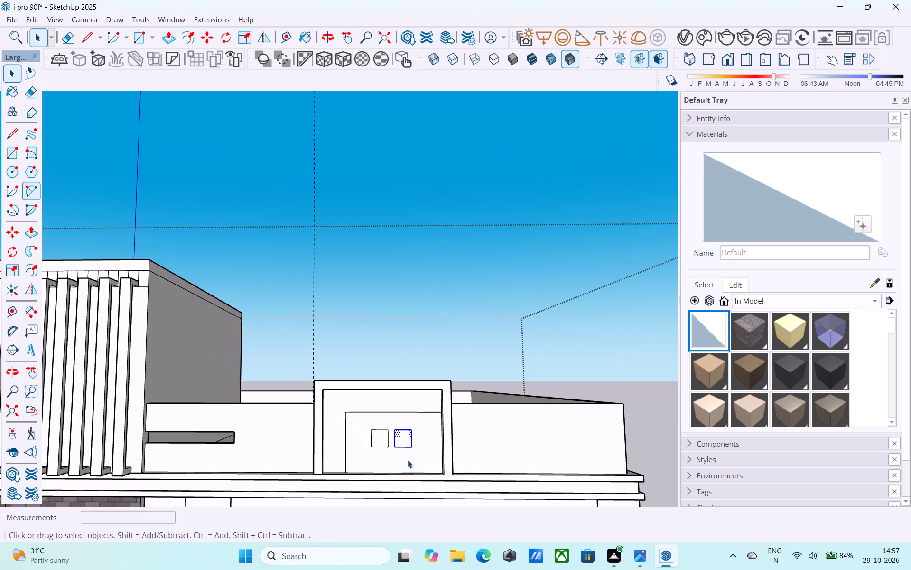
middle_drag(408, 460, 404, 454)
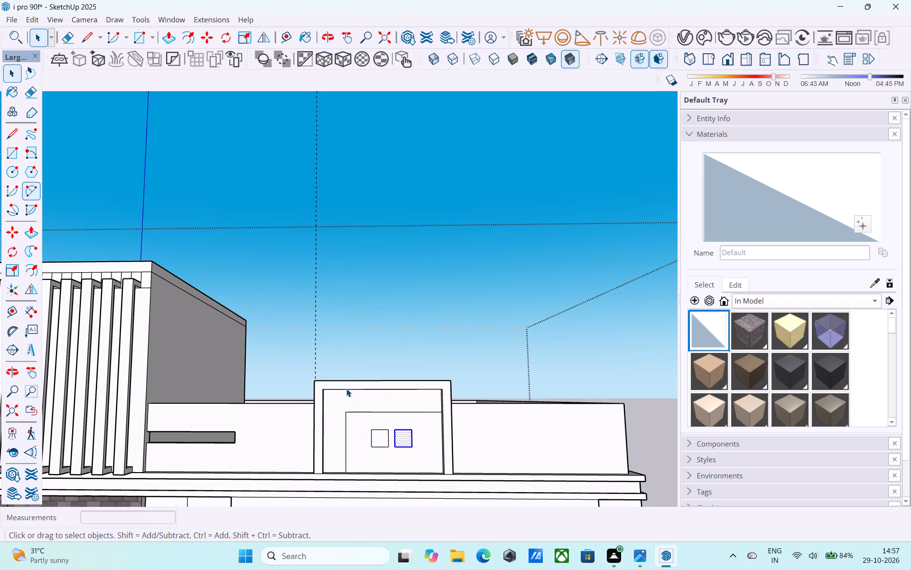
scroll(338, 375, up, 4)
scroll(338, 375, down, 5)
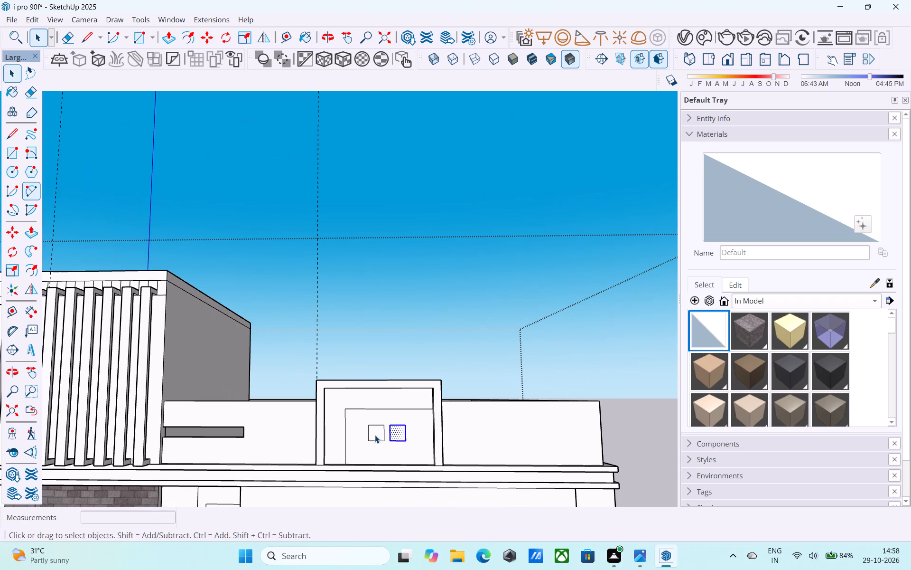
click(839, 370)
click(380, 401)
Examine the painted parapet frame panel against the whole front facade from several angles.
scroll(366, 404, down, 4)
middle_drag(356, 421, 326, 412)
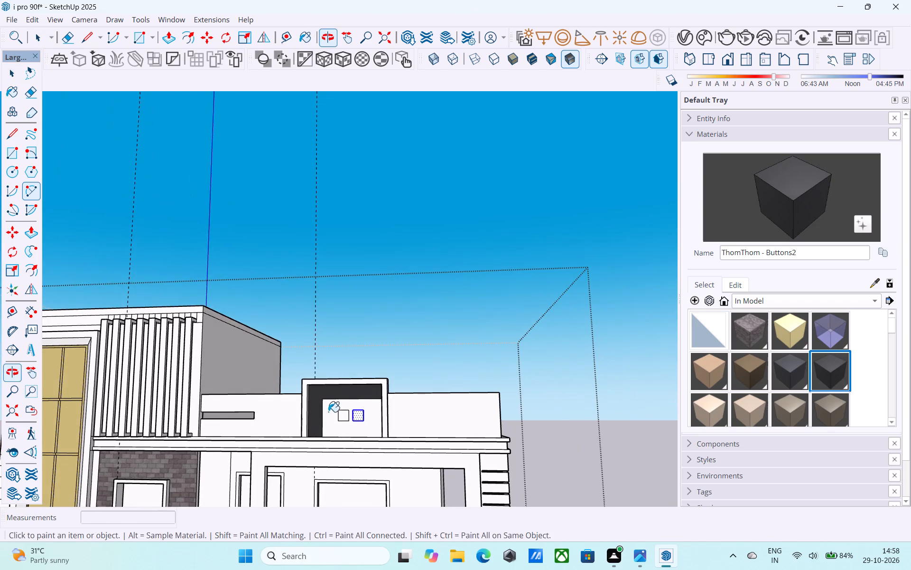
scroll(347, 398, down, 5)
middle_drag(346, 397, 390, 372)
scroll(382, 449, up, 4)
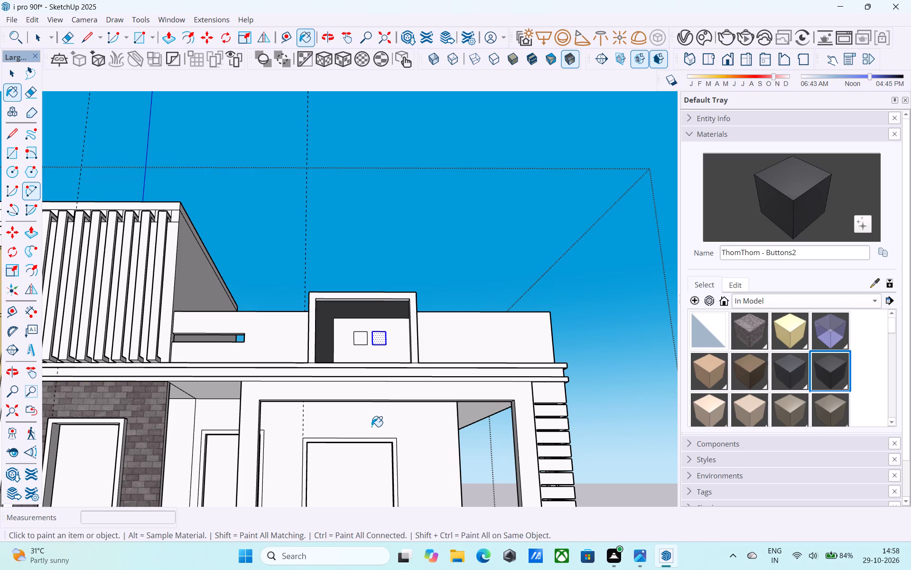
scroll(372, 427, down, 2)
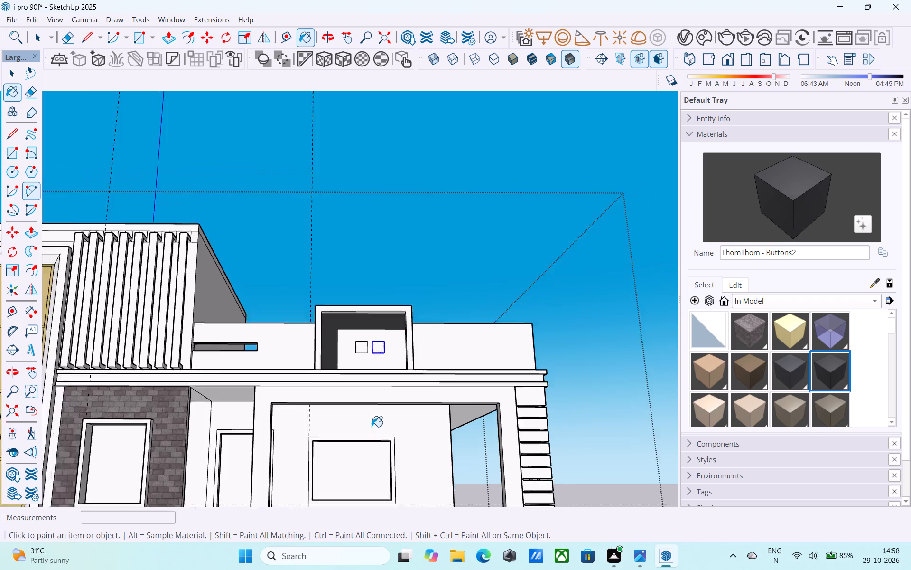
scroll(372, 427, down, 3)
middle_click(372, 427)
scroll(403, 377, down, 4)
middle_drag(403, 377, 336, 396)
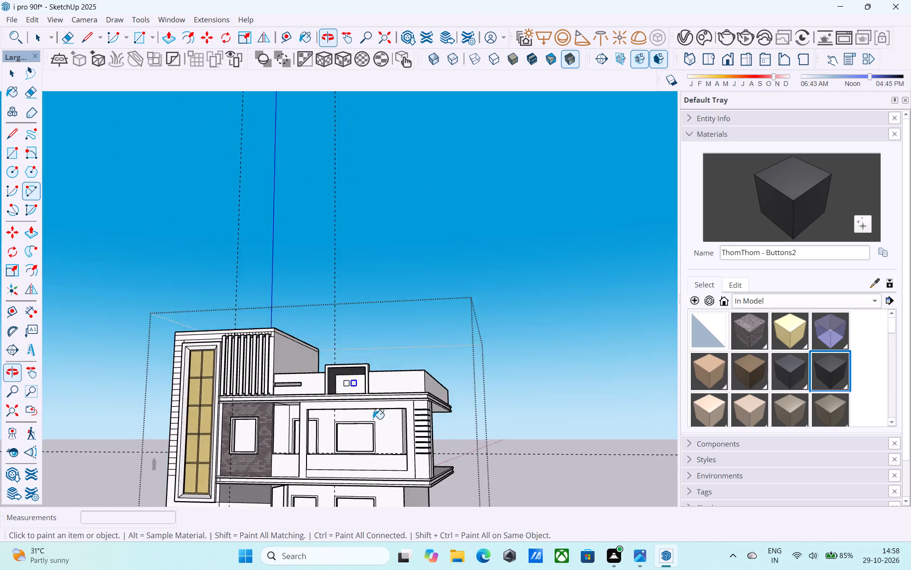
Paint the recessed edge band of the roof slab on its front and side faces with ThomThom - Buttons2.
scroll(384, 415, up, 17)
click(441, 379)
middle_drag(444, 379, 342, 401)
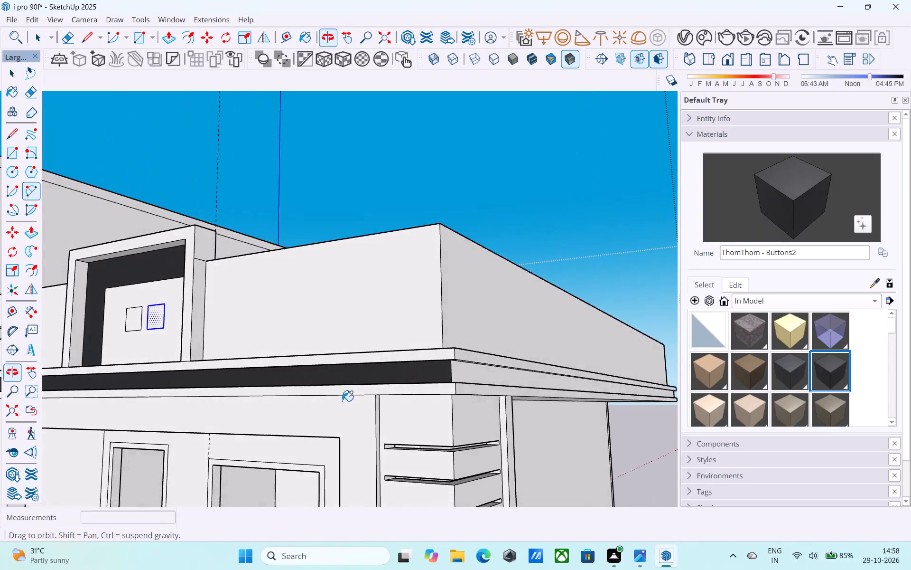
middle_drag(342, 401, 345, 399)
click(457, 367)
Paint the recessed edge band of the first-floor slab on its front and side faces with ThomThom - Buttons2.
scroll(464, 329, down, 16)
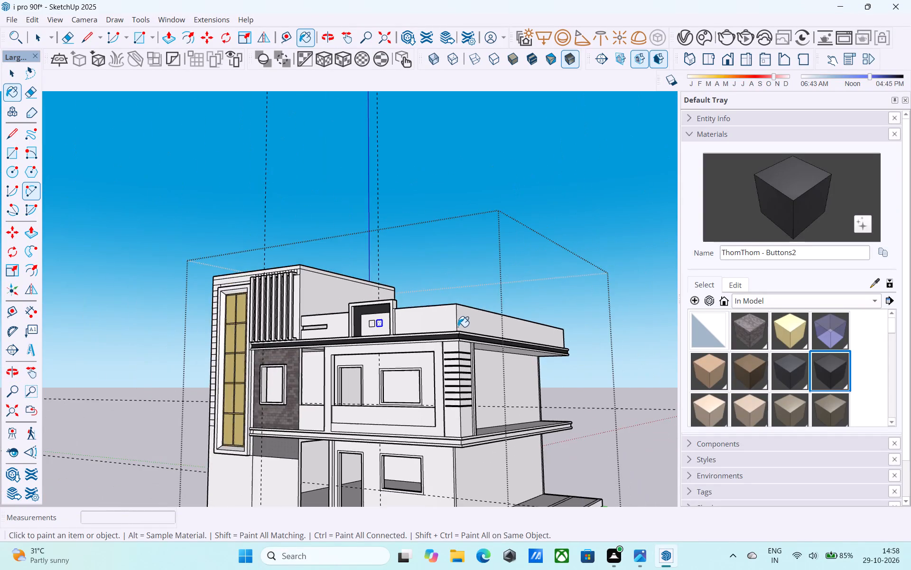
scroll(460, 327, down, 5)
scroll(473, 433, up, 19)
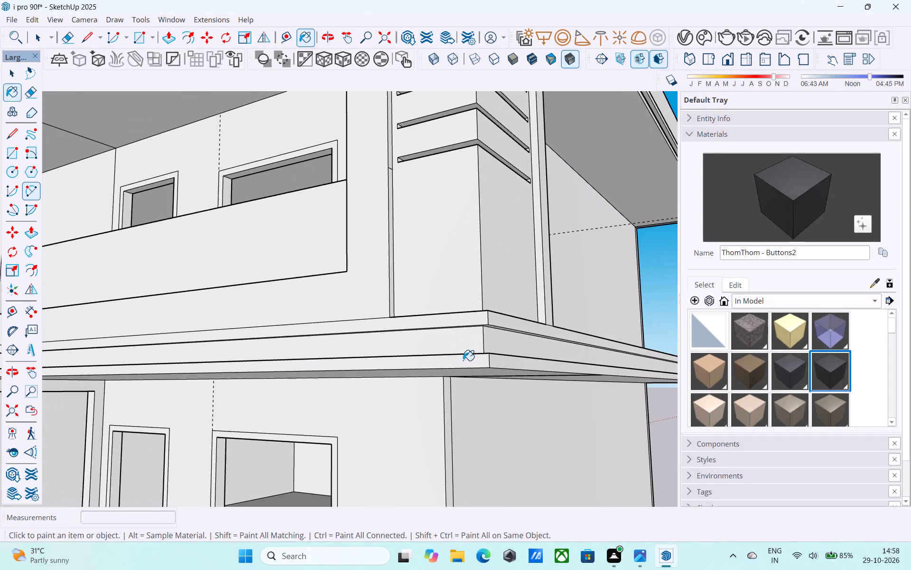
click(467, 345)
click(490, 344)
Examine the dark slab bands and the parapet across the front and side of the house.
scroll(490, 344, up, 1)
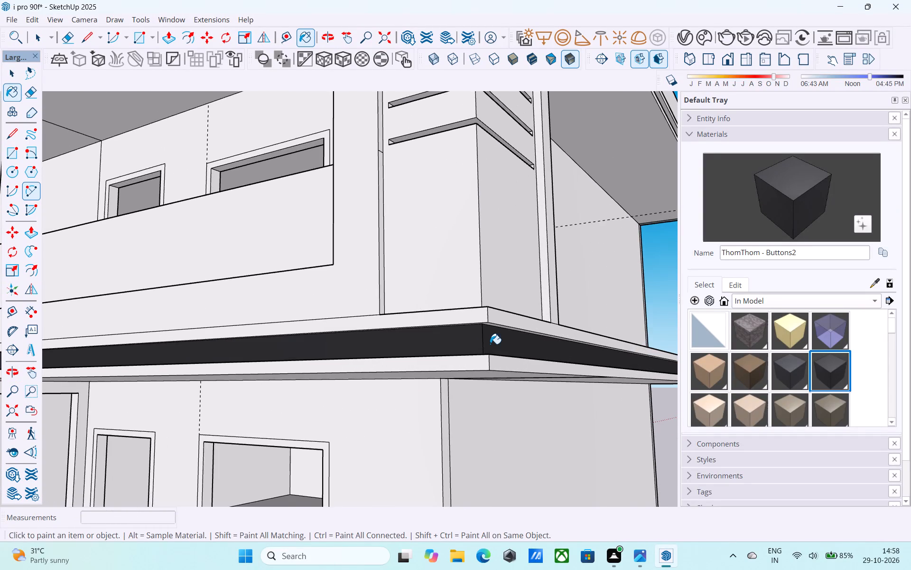
scroll(490, 344, down, 10)
middle_drag(440, 408, 437, 497)
scroll(439, 490, down, 2)
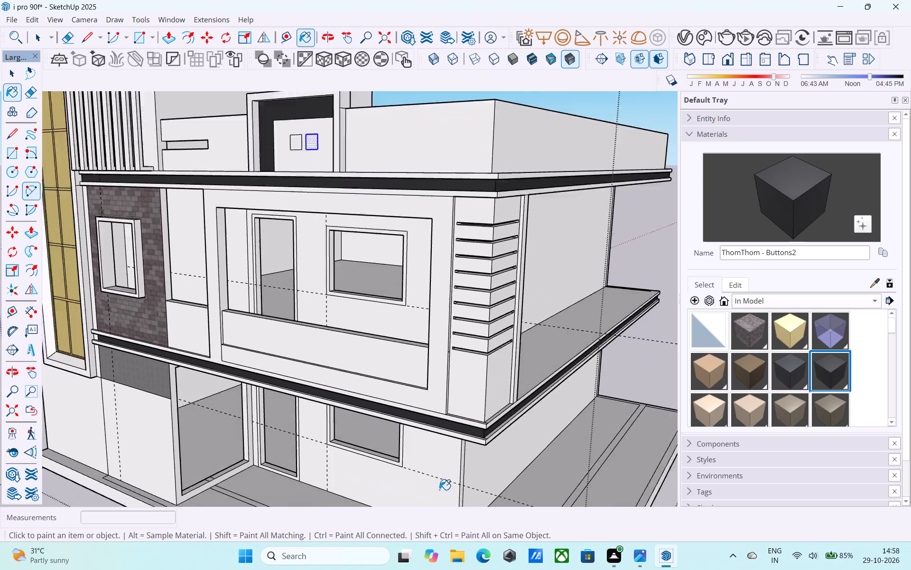
scroll(439, 490, down, 3)
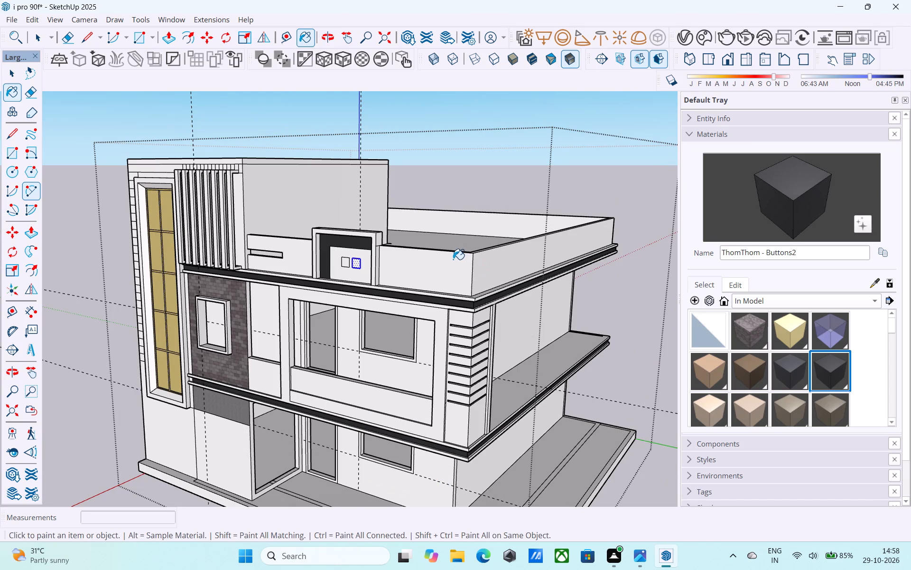
scroll(453, 259, up, 5)
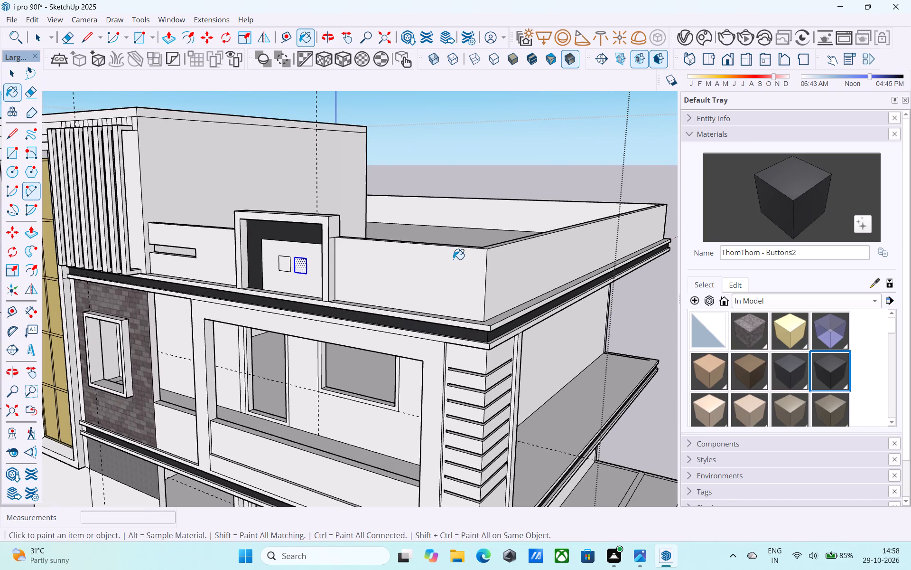
Paint the two small squares on the parapet frame's inner panel with ThomThom - Buttons2.
scroll(272, 269, up, 3)
click(287, 260)
click(305, 261)
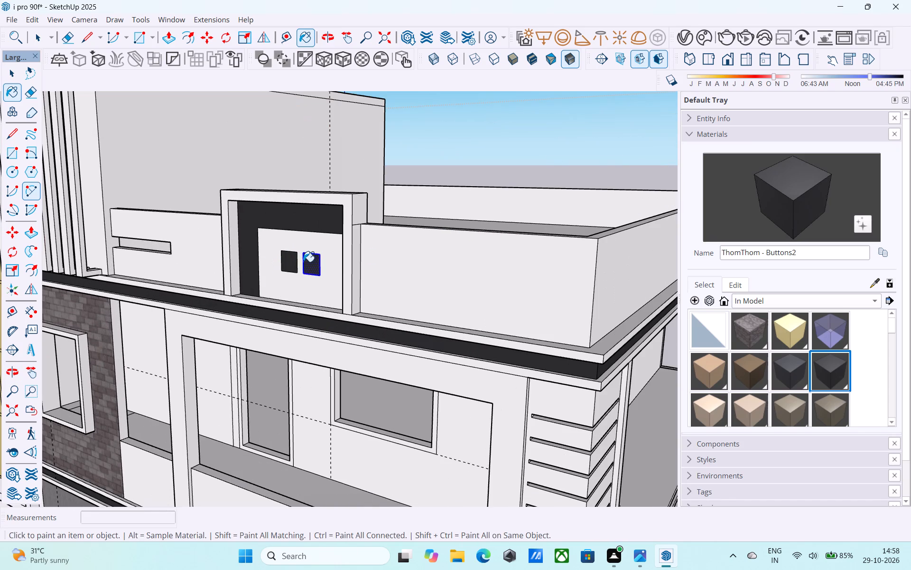
Examine the painted squares and the roof parapet from several angles around the front and side of the house.
scroll(300, 269, down, 6)
middle_drag(319, 338, 312, 335)
key(space)
click(334, 346)
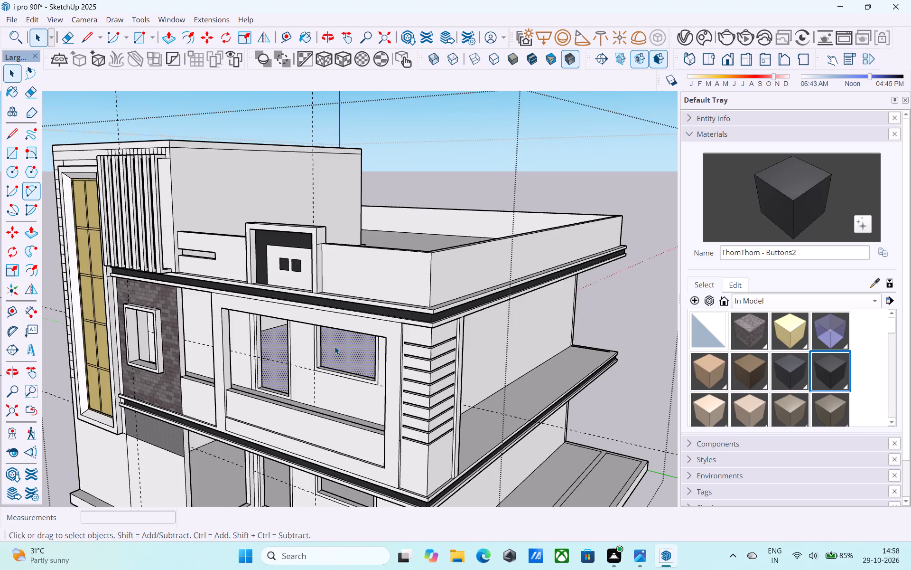
scroll(335, 346, down, 5)
shift+middle_drag(335, 346, 337, 379)
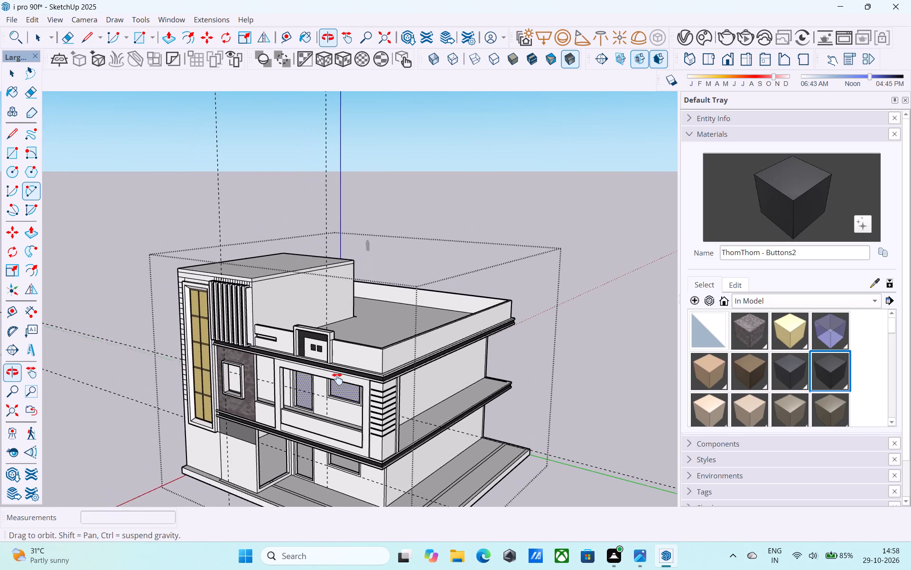
shift+middle_drag(337, 379, 338, 385)
middle_drag(253, 359, 336, 359)
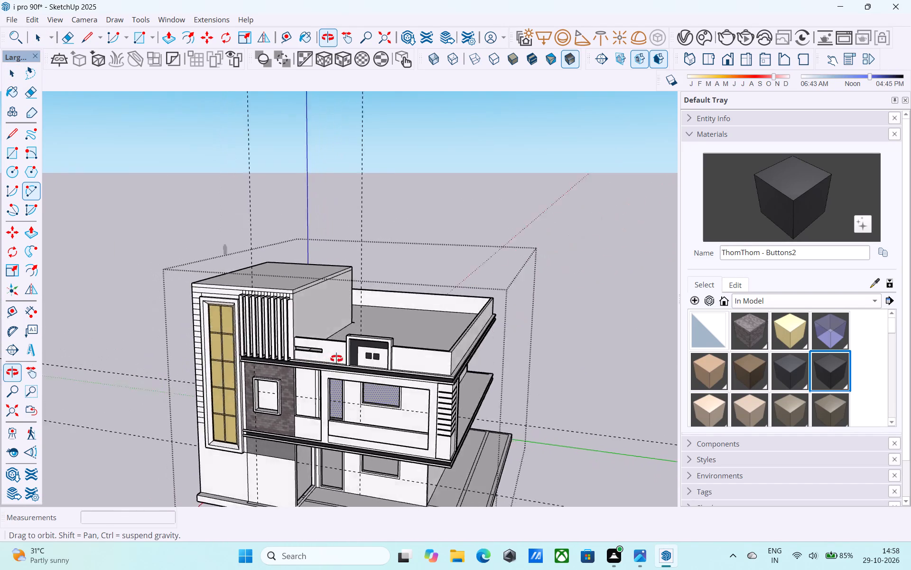
middle_drag(336, 359, 231, 338)
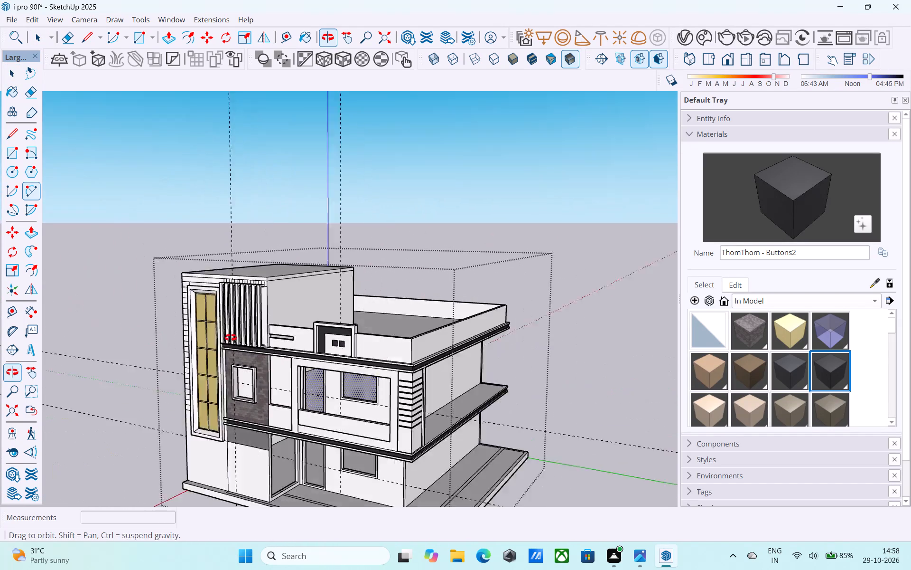
middle_drag(231, 338, 265, 337)
scroll(369, 360, up, 13)
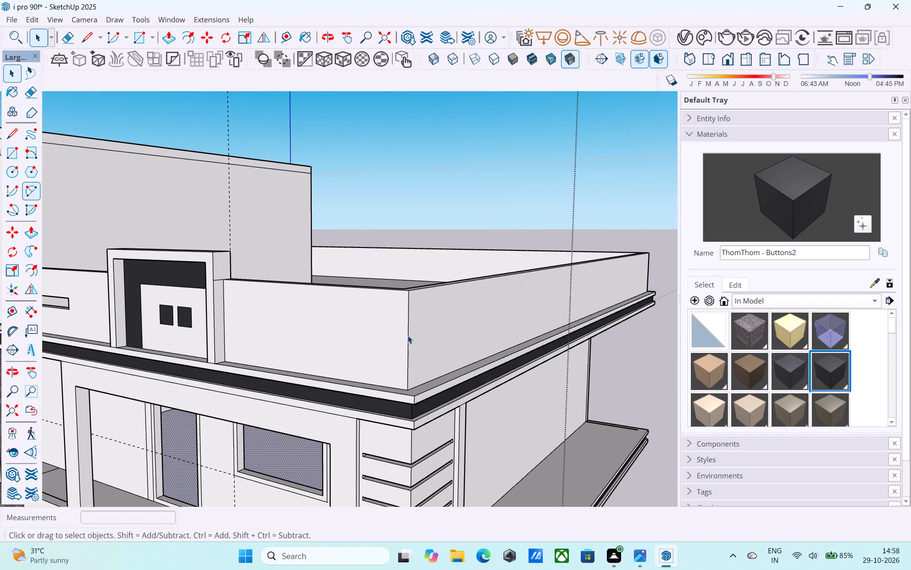
scroll(408, 335, down, 5)
middle_drag(408, 335, 511, 332)
Draw two horizontal lines across the front parapet, from the existing slot's top and bottom end corners to the building corner.
key(l)
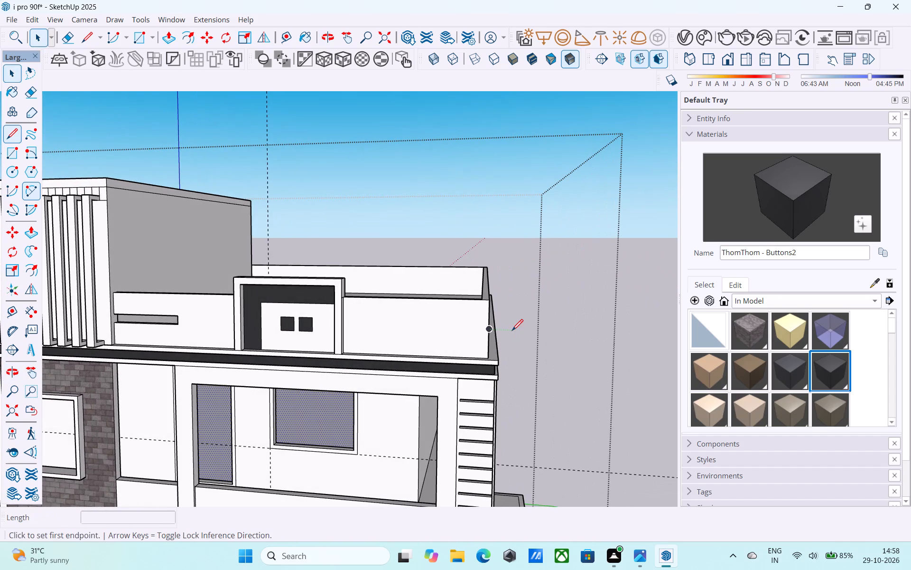
middle_drag(477, 342, 542, 335)
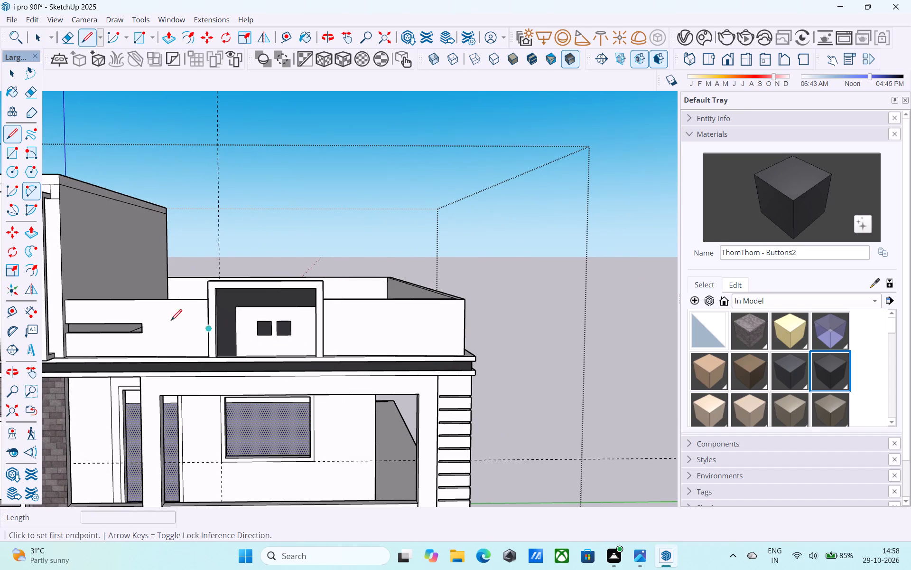
middle_drag(133, 325, 459, 293)
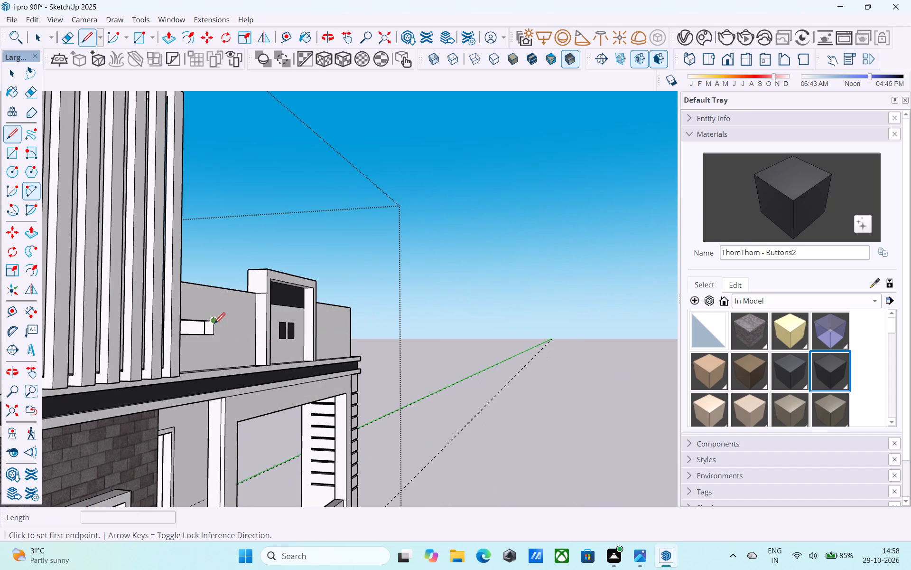
click(214, 325)
scroll(219, 325, down, 5)
middle_drag(324, 325, 282, 336)
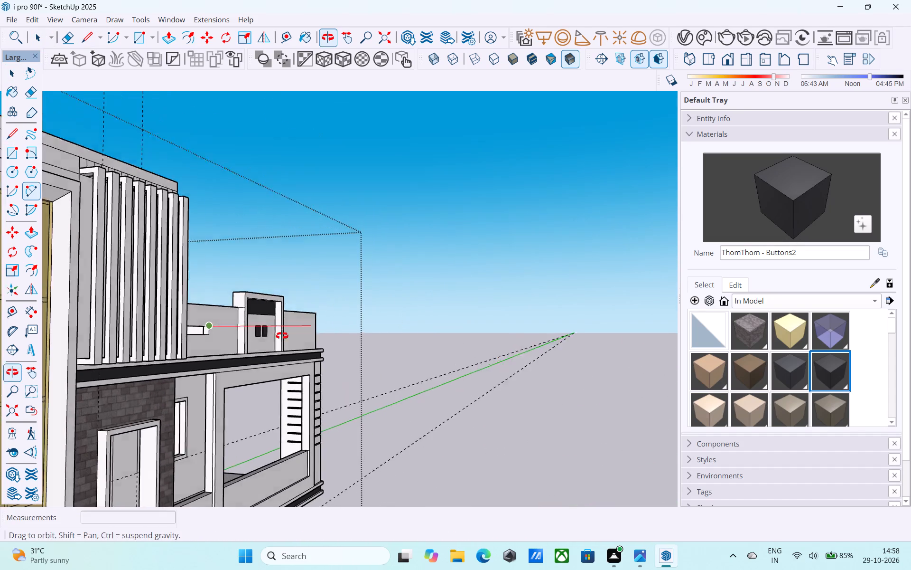
middle_drag(282, 336, 108, 366)
scroll(250, 336, up, 4)
click(313, 327)
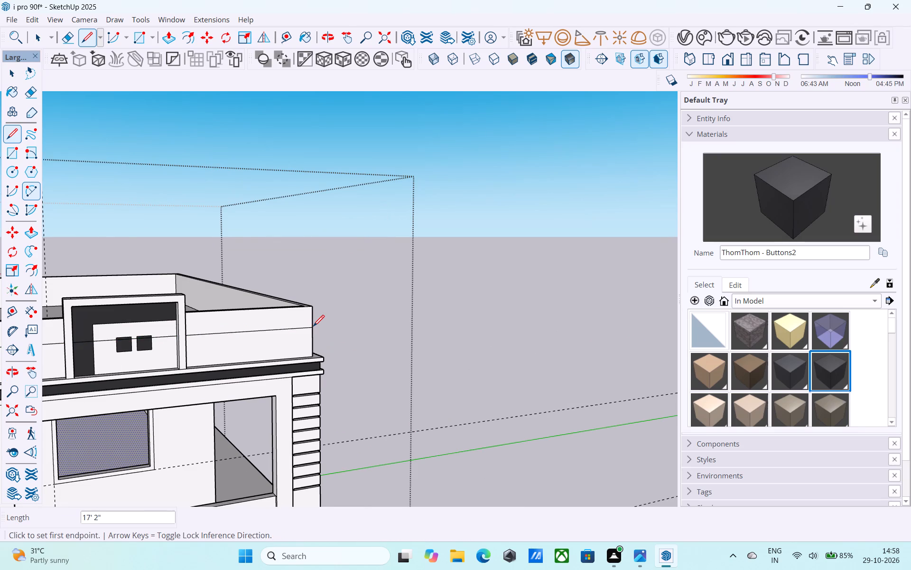
scroll(313, 327, down, 5)
click(125, 347)
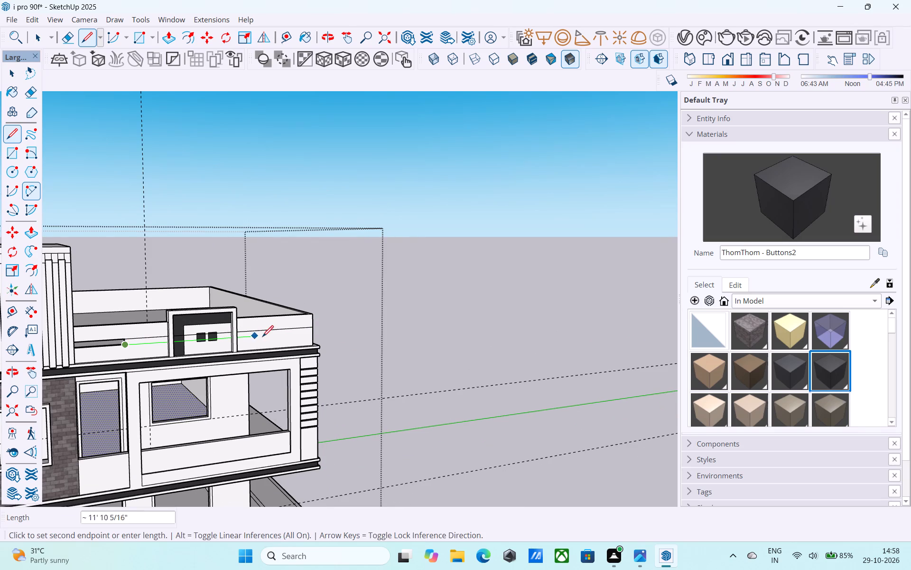
click(312, 334)
Continue both lines around the corner for 4' on the side parapet and close them with a 6" vertical line.
middle_drag(312, 334, 162, 338)
shift+middle_drag(189, 330, 277, 389)
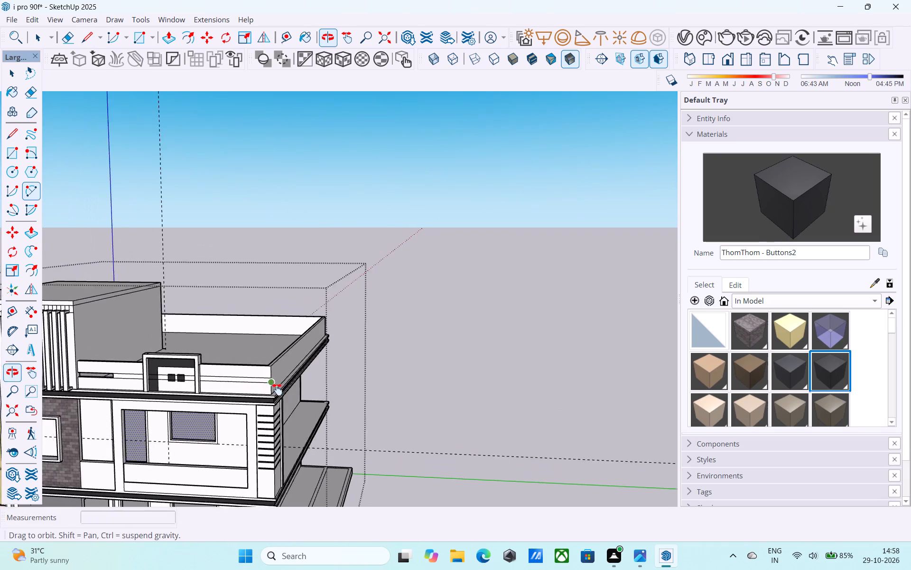
shift+middle_drag(277, 389, 230, 389)
scroll(230, 384, up, 6)
click(219, 372)
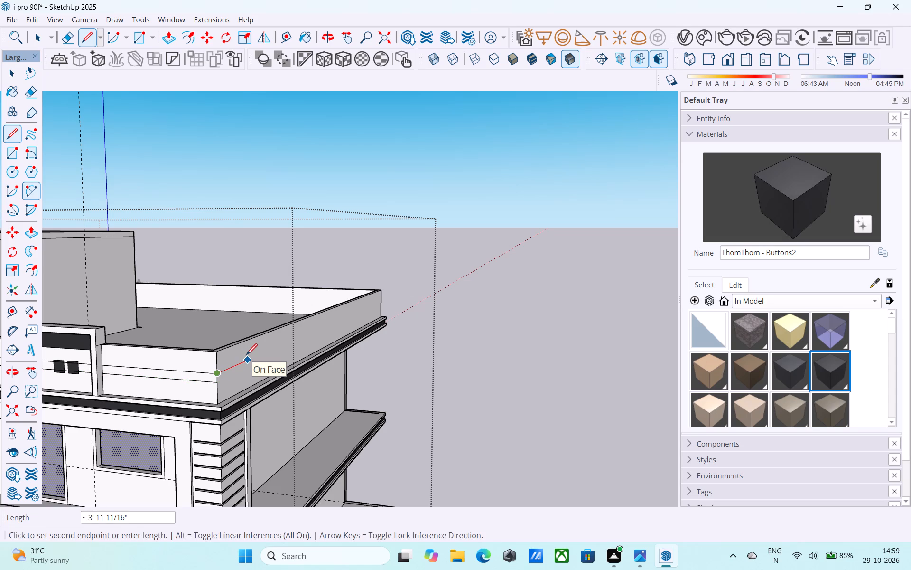
text(4')
key(Return)
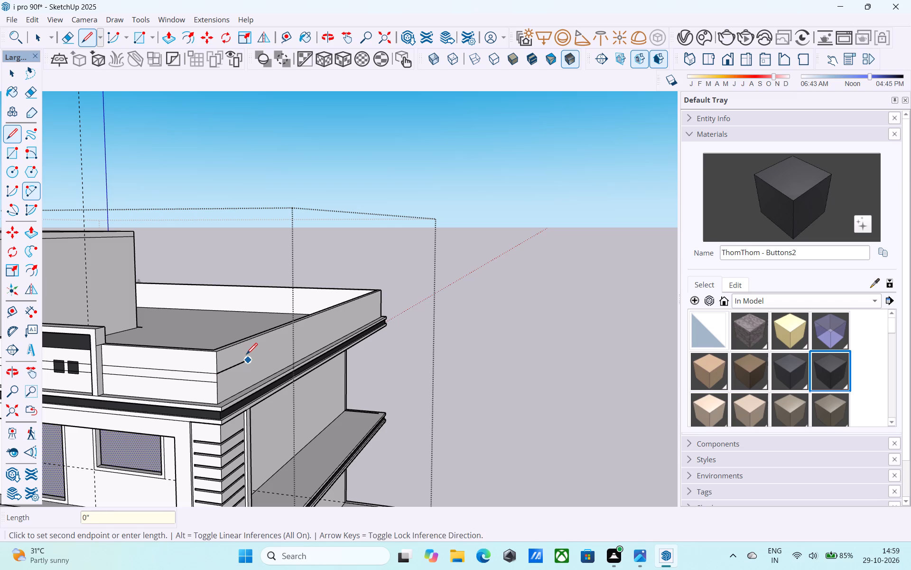
scroll(233, 346, down, 7)
middle_drag(218, 345, 173, 352)
scroll(177, 357, up, 9)
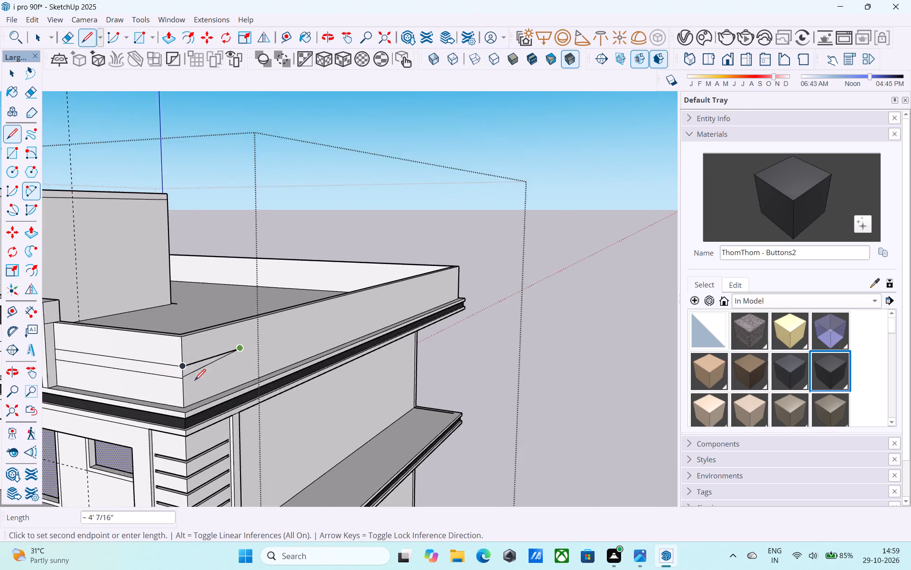
scroll(195, 381, up, 4)
key(l)
click(179, 376)
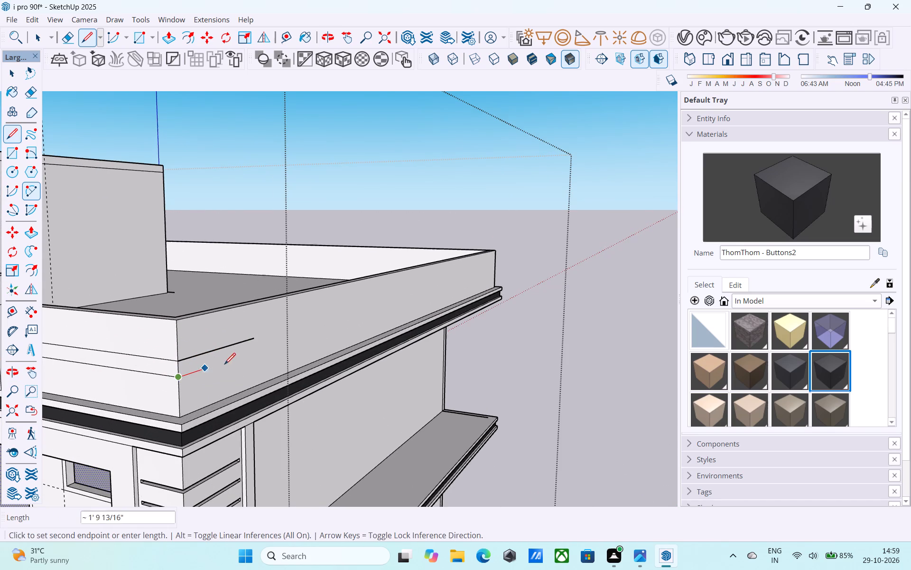
click(253, 355)
click(256, 342)
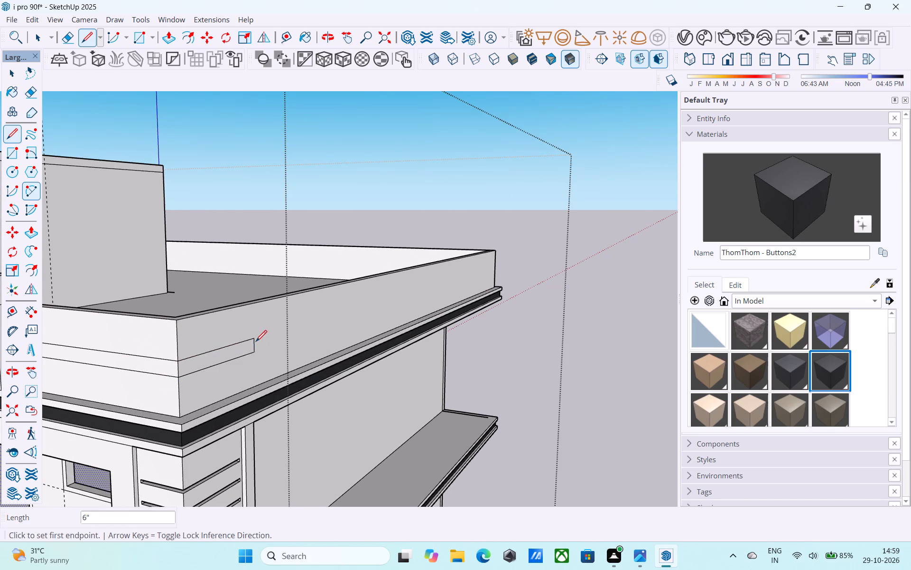
Copy the short corner edge between the two lines 3' along the front parapet to bound a strip.
scroll(256, 342, down, 6)
scroll(190, 357, up, 5)
key(space)
click(231, 356)
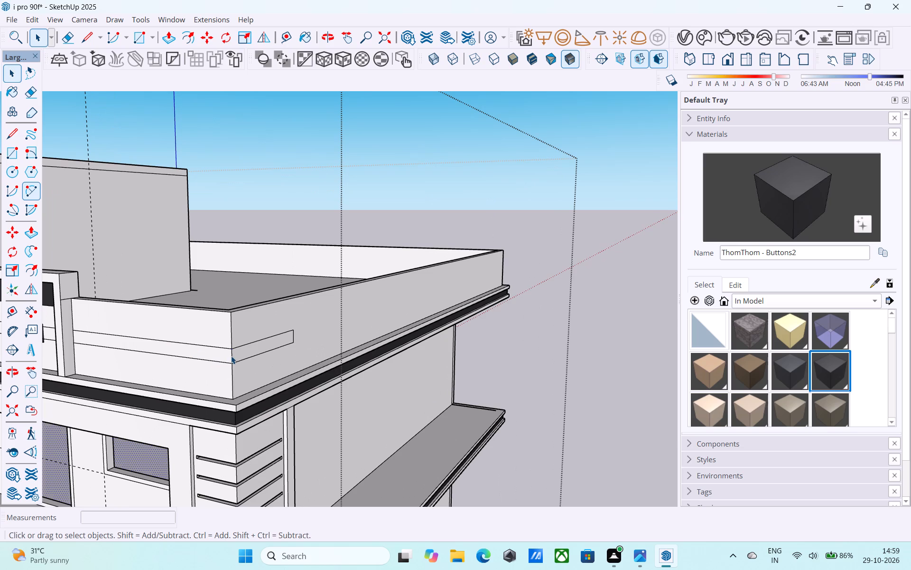
key(m)
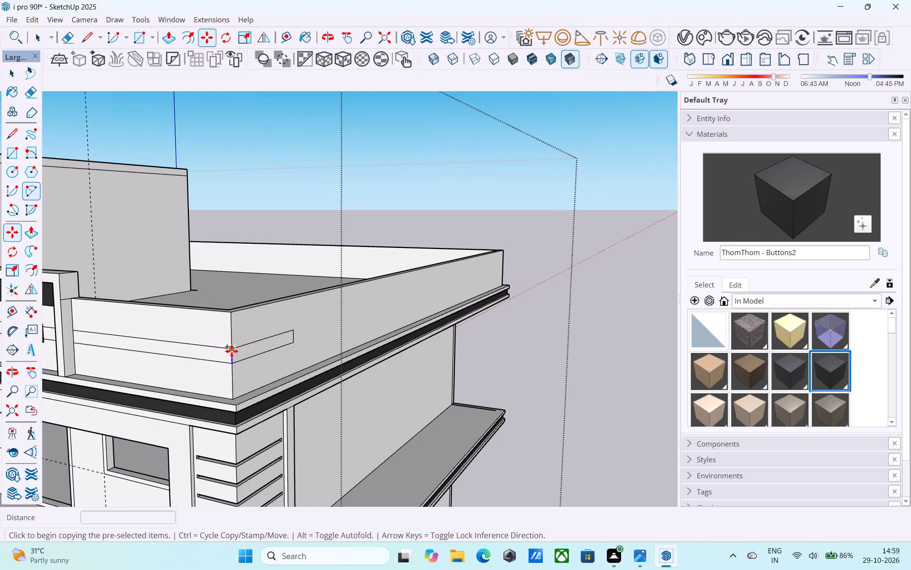
click(232, 351)
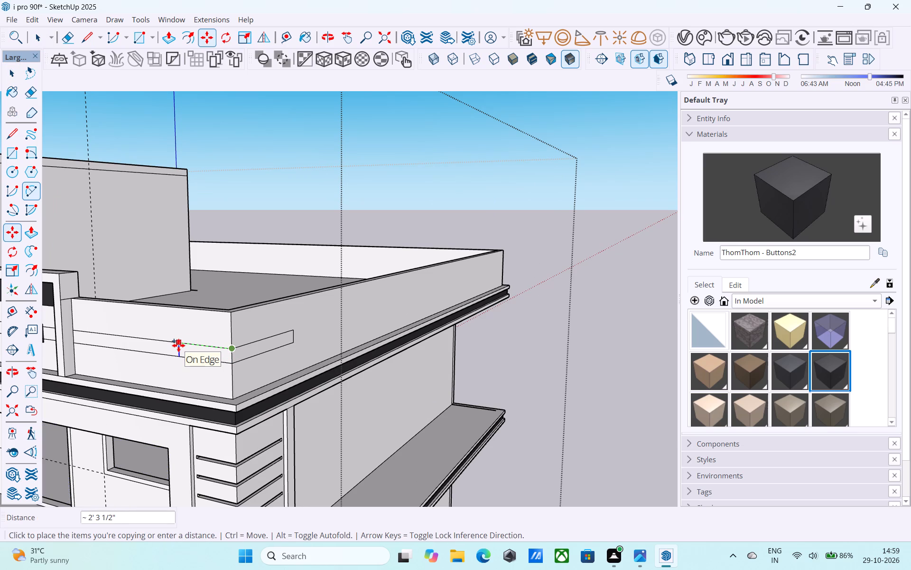
text(3')
key(Return)
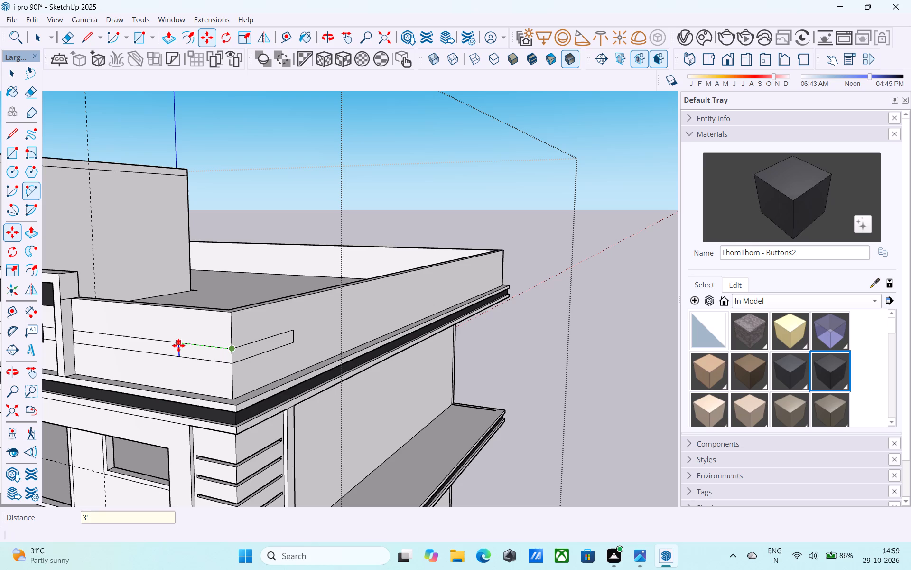
Push the 3' front strip at the parapet corner inward by 4 1/2" with Push/Pull.
scroll(177, 346, up, 2)
key(space)
click(186, 354)
scroll(187, 354, up, 2)
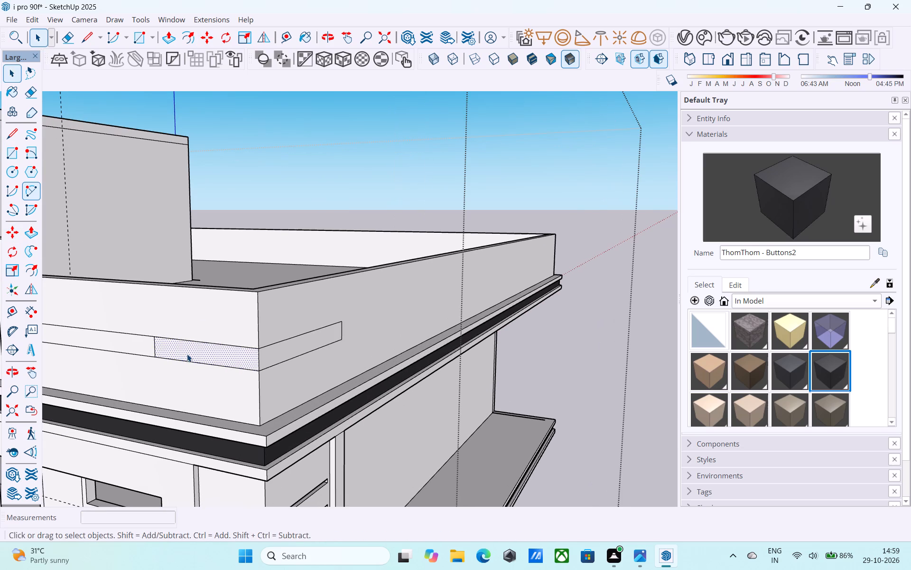
key(p)
click(187, 354)
click(246, 353)
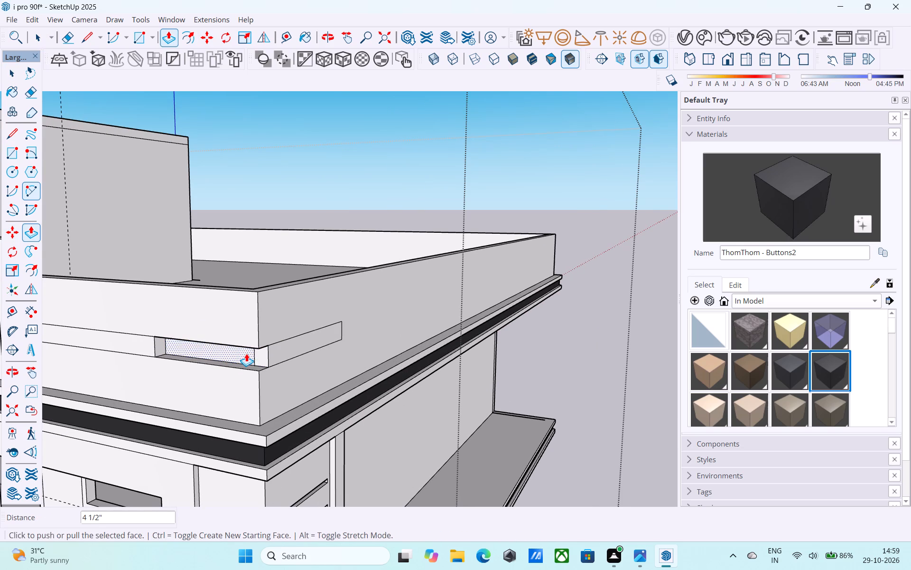
Push the 4' side strip at the parapet corner inward to form a wraparound slot with the front recess.
click(275, 353)
key(space)
click(275, 353)
key(p)
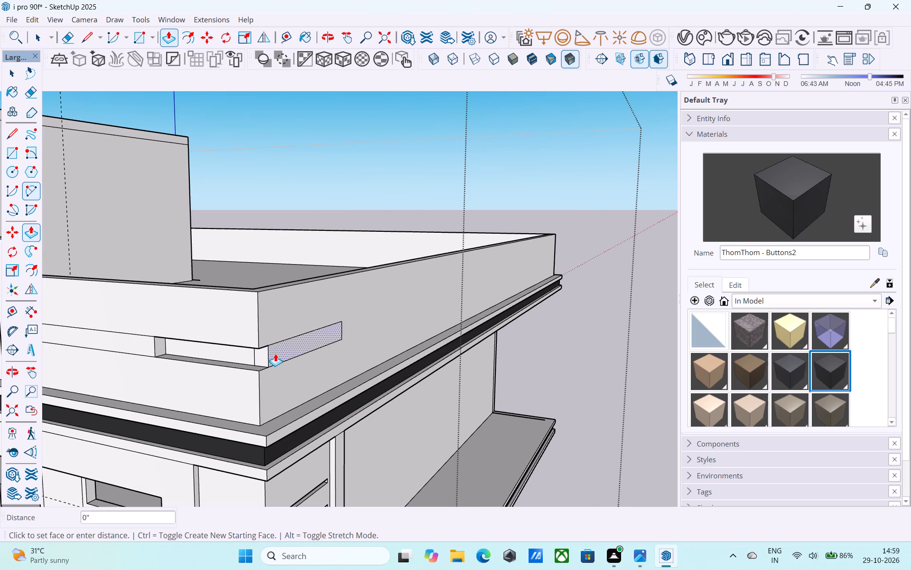
click(275, 353)
click(255, 358)
key(space)
Erase the leftover edges at the inner corner and bottom ledge of the wraparound parapet slot.
middle_drag(255, 360, 258, 332)
key(e)
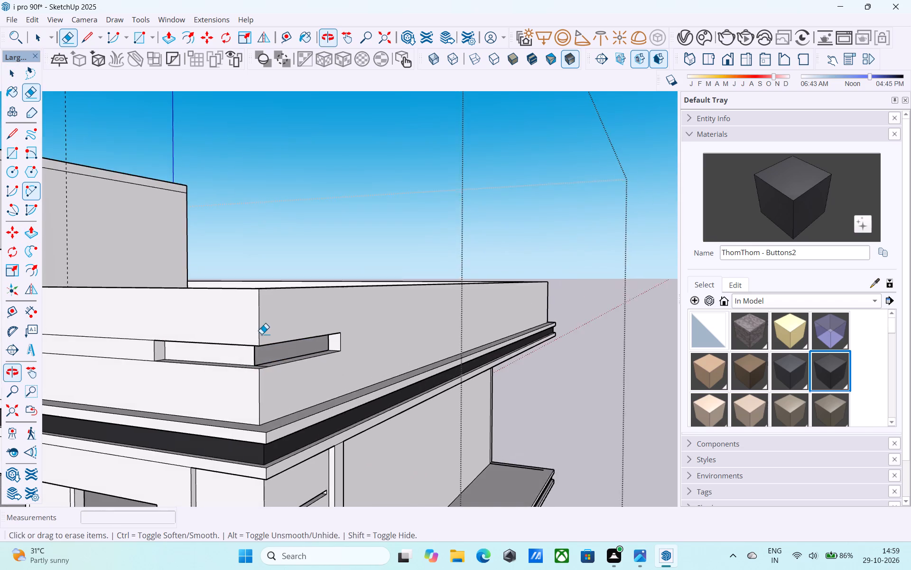
scroll(262, 355, up, 3)
drag(253, 359, 239, 359)
scroll(241, 359, down, 4)
middle_drag(241, 359, 242, 385)
scroll(271, 492, up, 7)
drag(249, 487, 254, 484)
scroll(258, 480, down, 6)
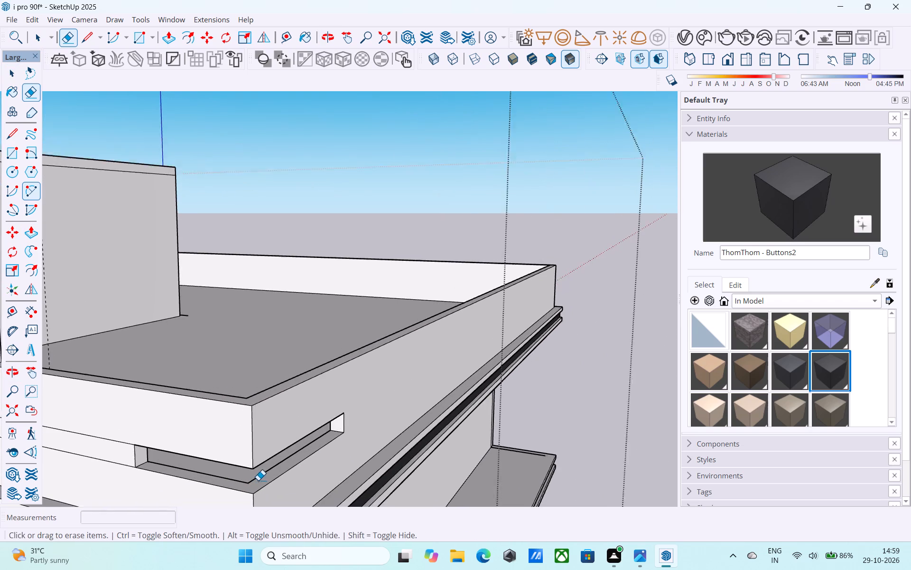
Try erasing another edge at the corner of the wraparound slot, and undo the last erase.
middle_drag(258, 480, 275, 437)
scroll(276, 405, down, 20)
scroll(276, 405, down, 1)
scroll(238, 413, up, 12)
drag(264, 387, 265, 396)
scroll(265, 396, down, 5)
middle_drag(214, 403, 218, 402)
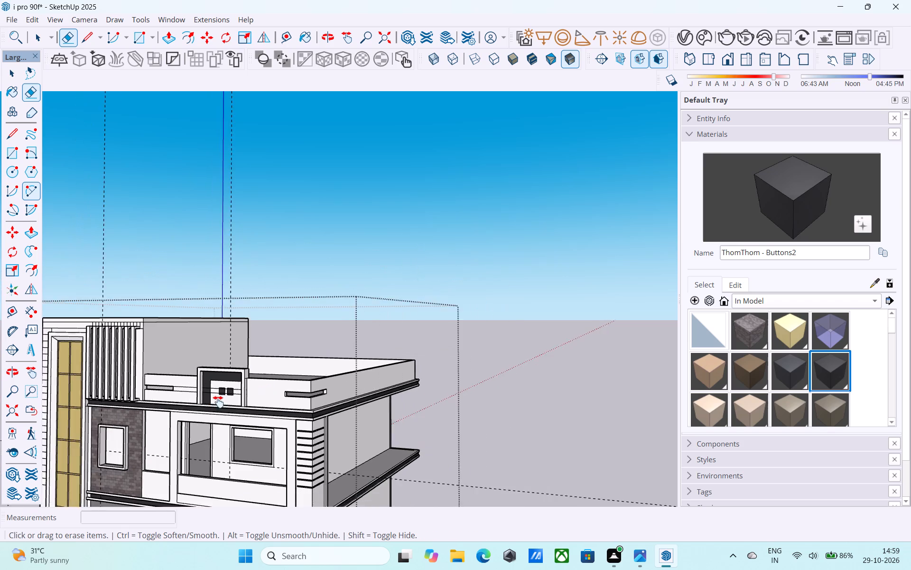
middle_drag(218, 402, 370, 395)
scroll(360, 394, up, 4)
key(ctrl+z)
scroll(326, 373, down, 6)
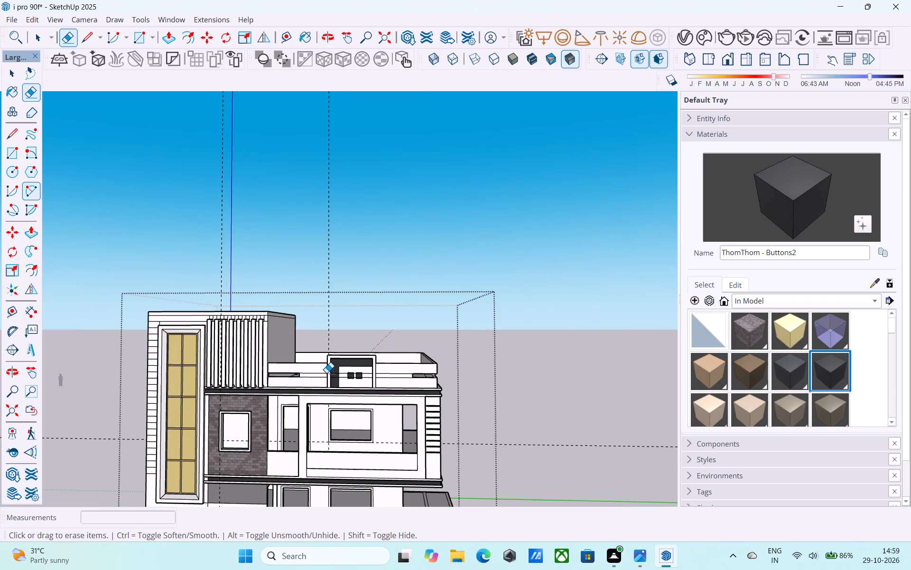
Erase the horizontal construction lines on the front parapet between the slots and the raised frame.
middle_drag(326, 373, 301, 369)
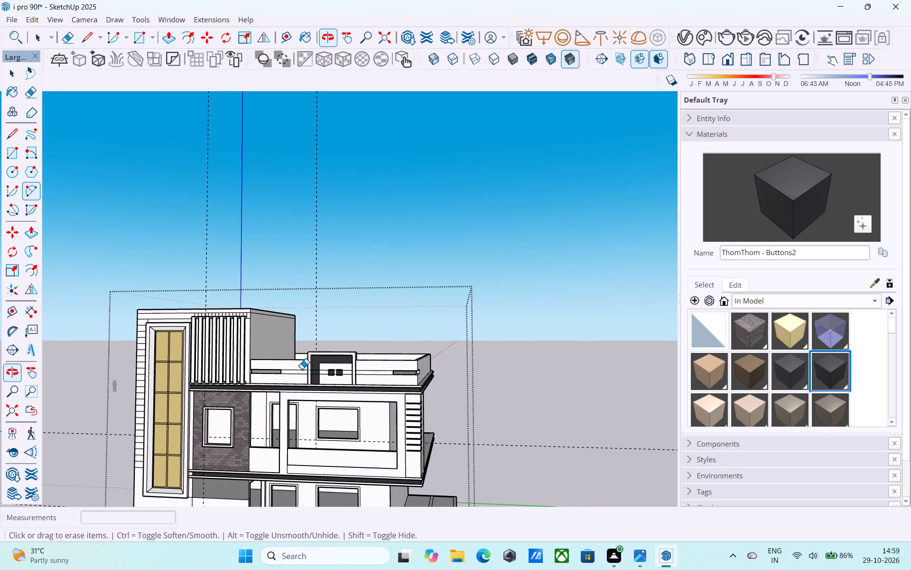
scroll(311, 375, up, 8)
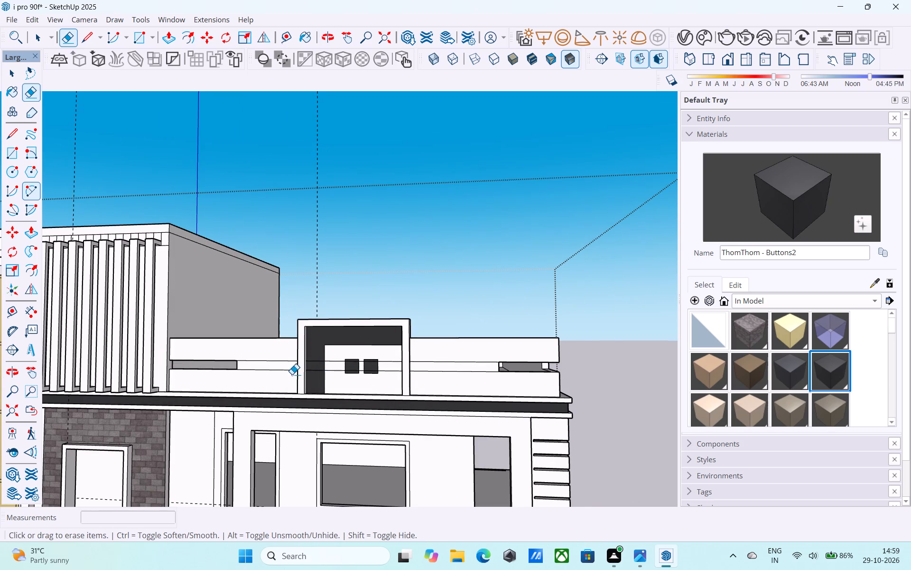
drag(292, 374, 281, 349)
drag(457, 367, 459, 376)
scroll(361, 388, up, 3)
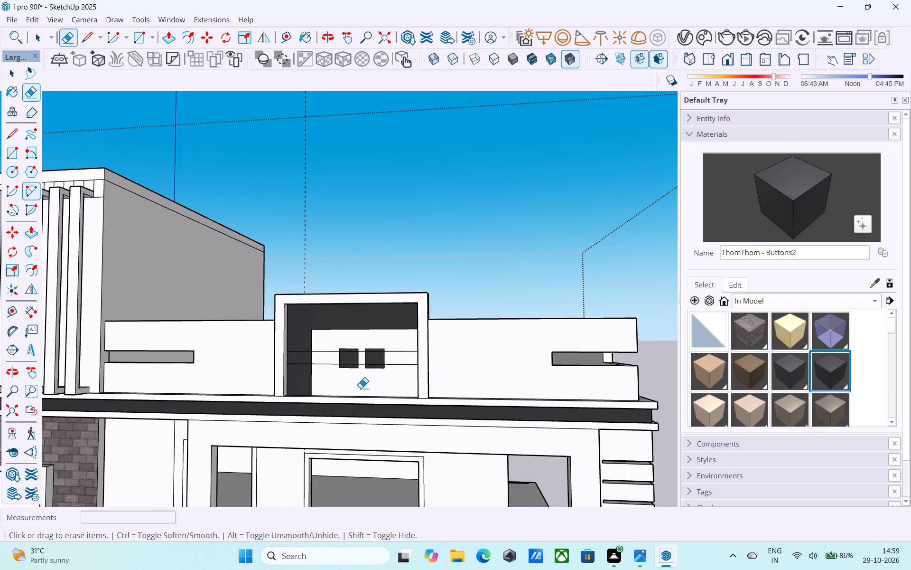
Erase the leftover horizontal lines crossing the white panel beside the dark squares and the dark border inside the parapet frame.
scroll(361, 388, up, 3)
drag(400, 339, 405, 367)
drag(307, 339, 306, 374)
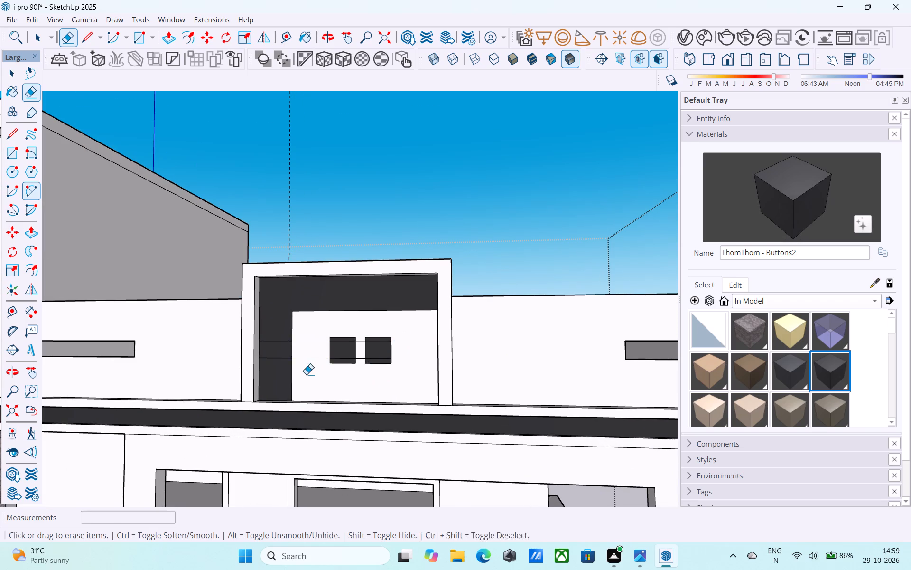
scroll(277, 354, up, 4)
drag(267, 330, 266, 370)
Erase the remaining horizontal lines between and across the two dark squares on the parapet frame's white panel.
middle_drag(381, 373, 383, 358)
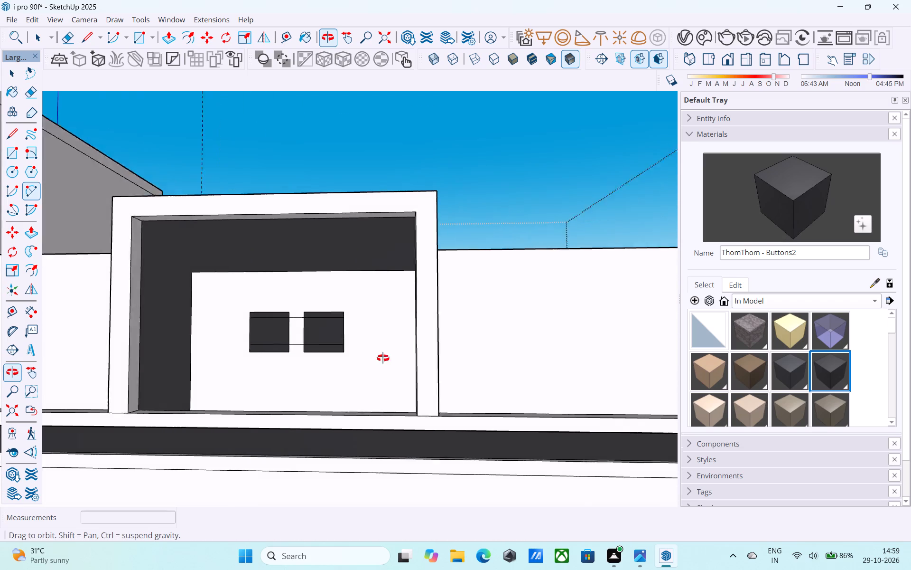
middle_drag(383, 358, 325, 364)
scroll(291, 330, up, 10)
drag(294, 296, 295, 362)
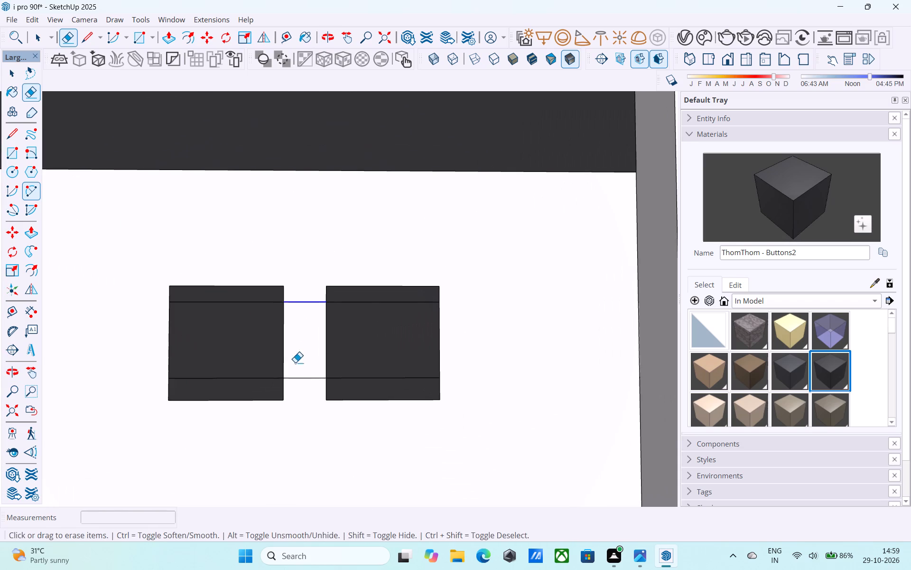
drag(295, 362, 304, 400)
click(232, 298)
drag(225, 381, 232, 370)
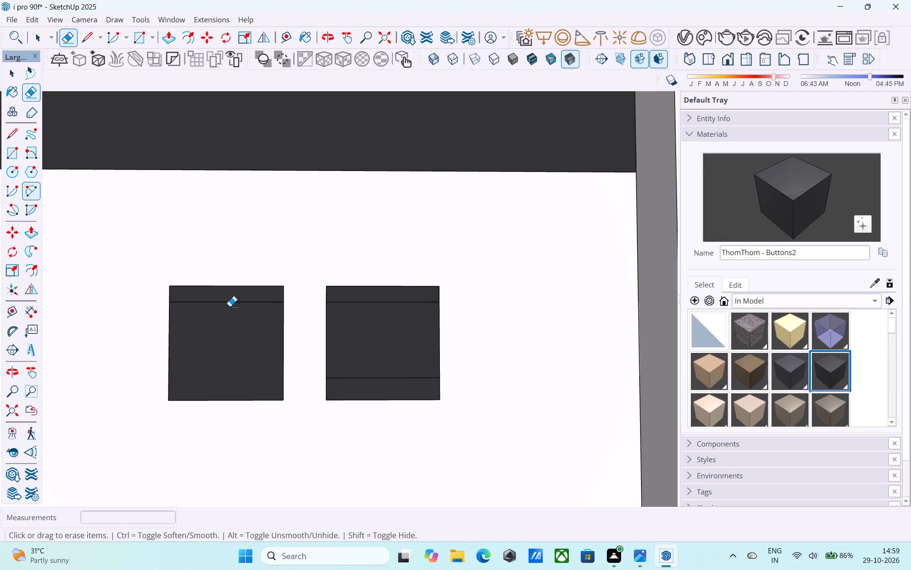
drag(230, 296, 231, 311)
drag(347, 298, 349, 308)
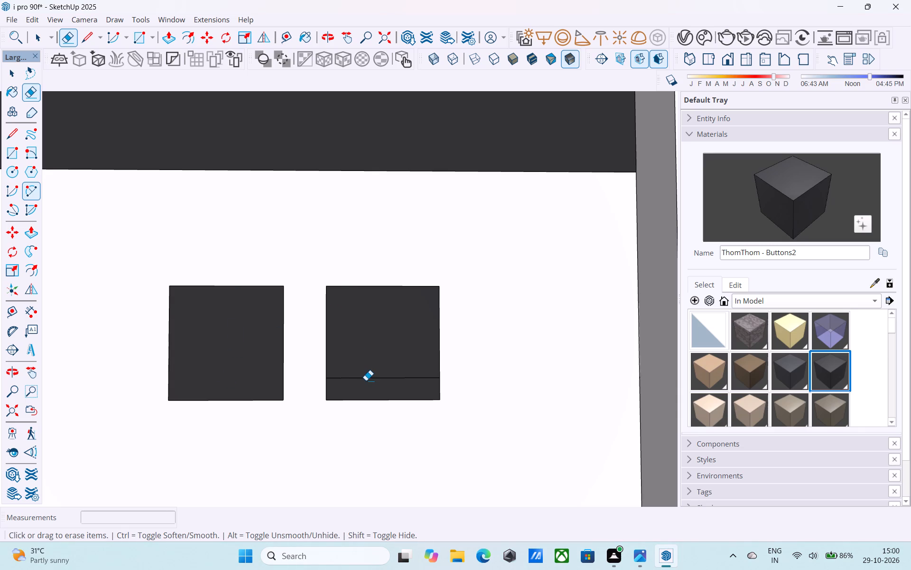
click(363, 380)
Save the house model.
scroll(368, 407, down, 20)
scroll(368, 407, down, 2)
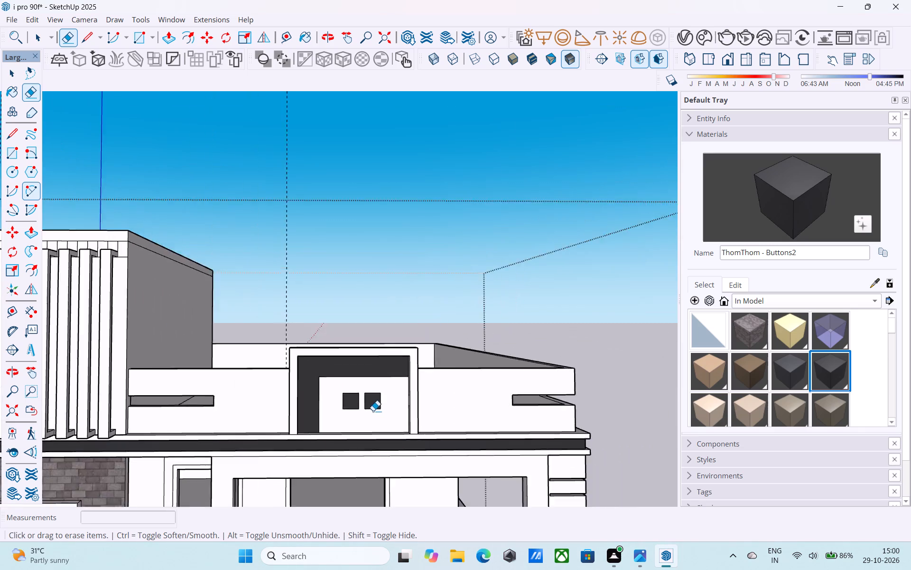
scroll(373, 411, down, 4)
middle_drag(373, 411, 258, 400)
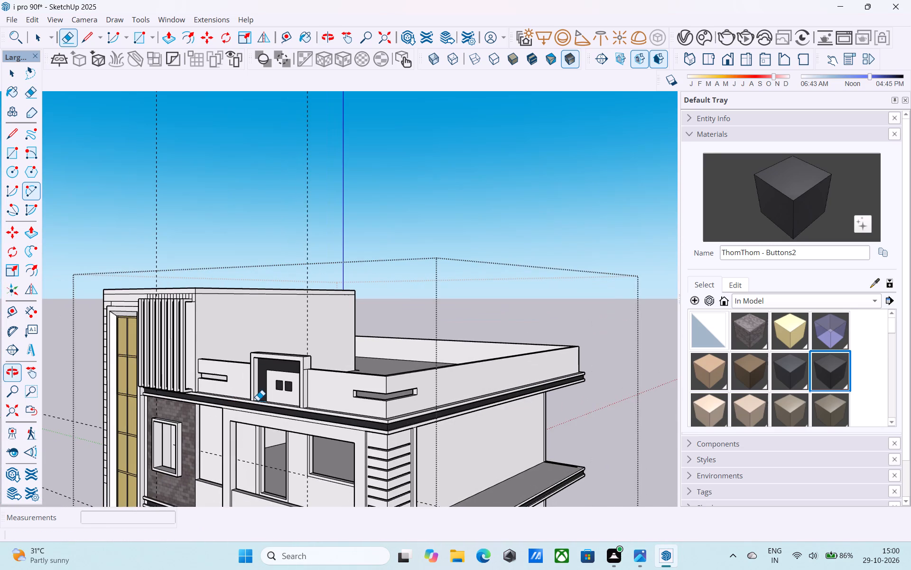
key(ctrl+s)
key(space)
Examine the whole house from the front, side and rear, checking the parapet, slab bands and facade details.
middle_drag(258, 400, 327, 380)
middle_drag(327, 380, 278, 386)
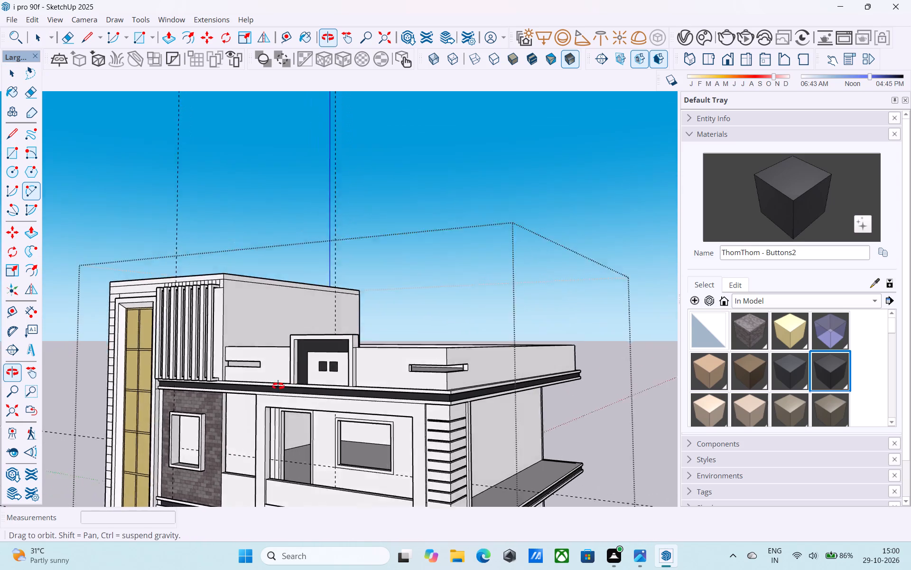
middle_drag(278, 386, 224, 400)
shift+middle_drag(231, 400, 296, 392)
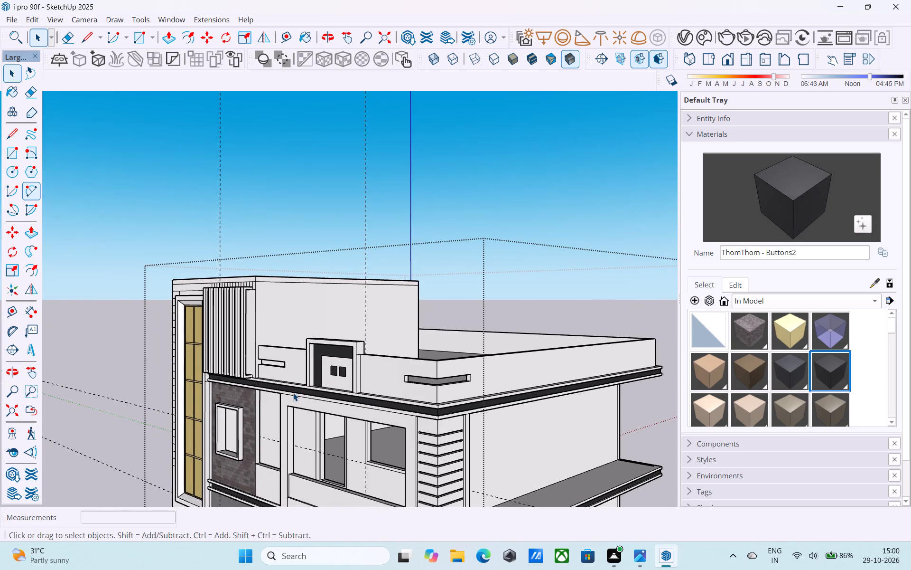
scroll(293, 393, down, 4)
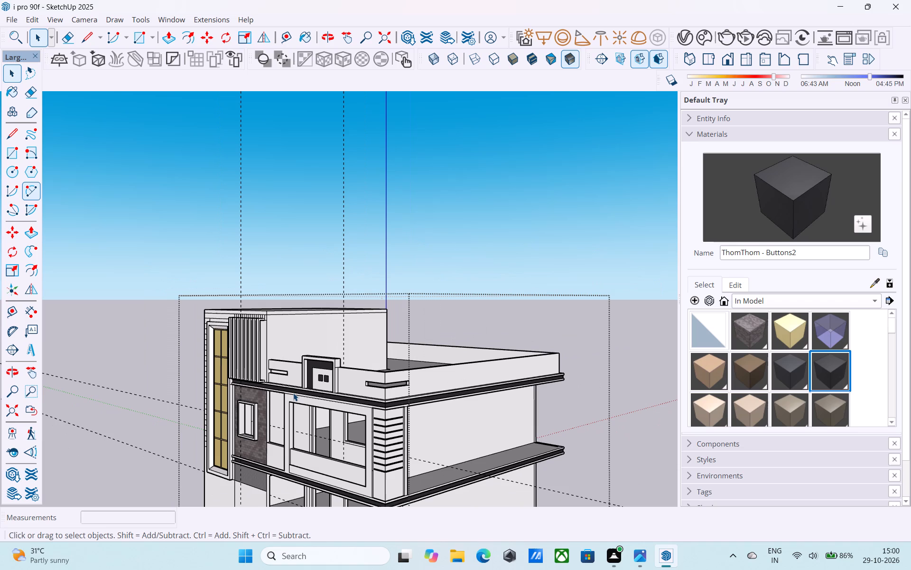
scroll(292, 393, down, 5)
shift+middle_drag(289, 432, 160, 399)
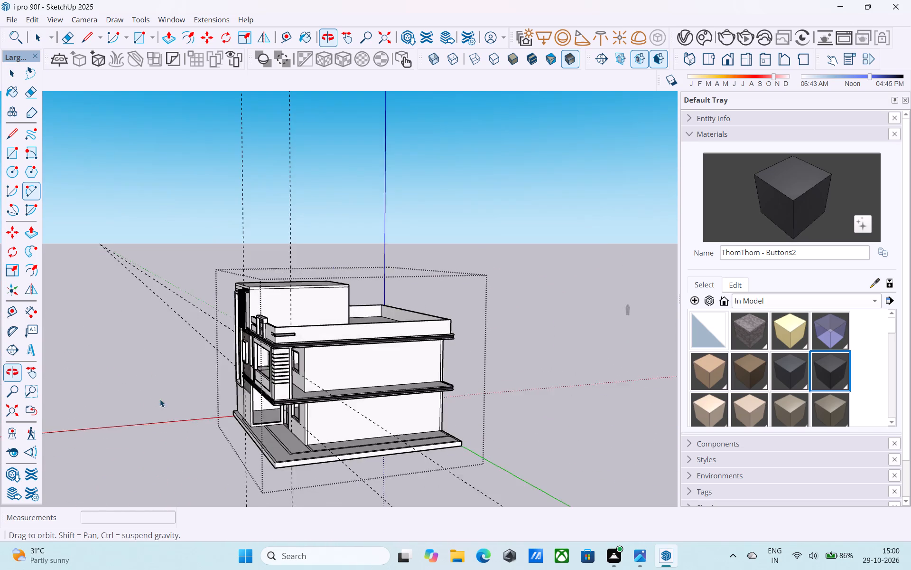
shift+middle_drag(160, 399, 160, 398)
shift+middle_drag(225, 402, 0, 445)
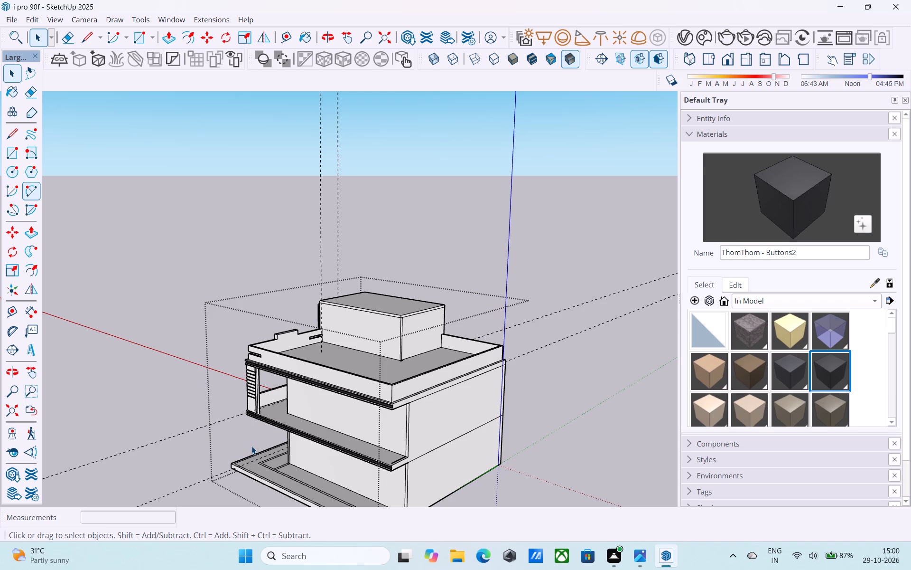
middle_drag(251, 428, 561, 380)
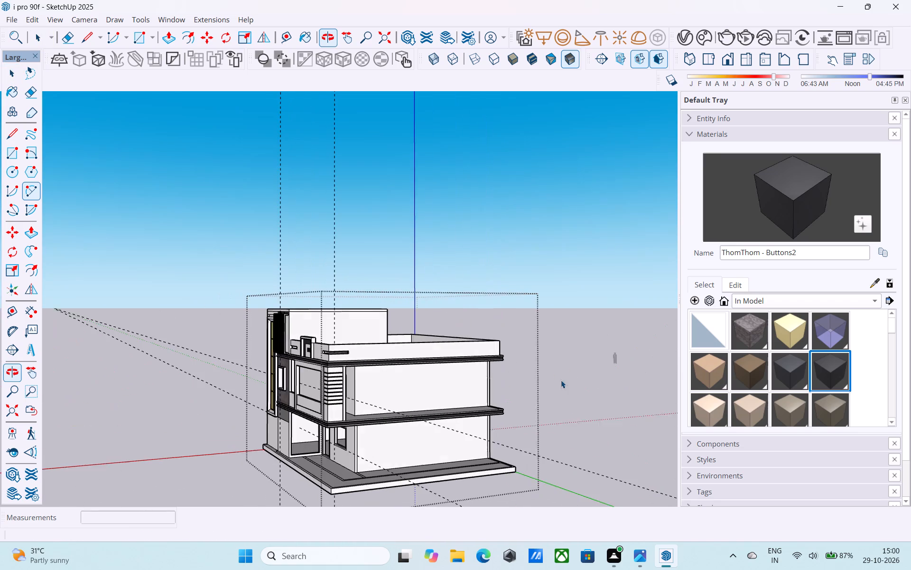
middle_drag(561, 380, 564, 375)
middle_drag(517, 411, 587, 411)
scroll(535, 425, up, 1)
scroll(494, 406, down, 4)
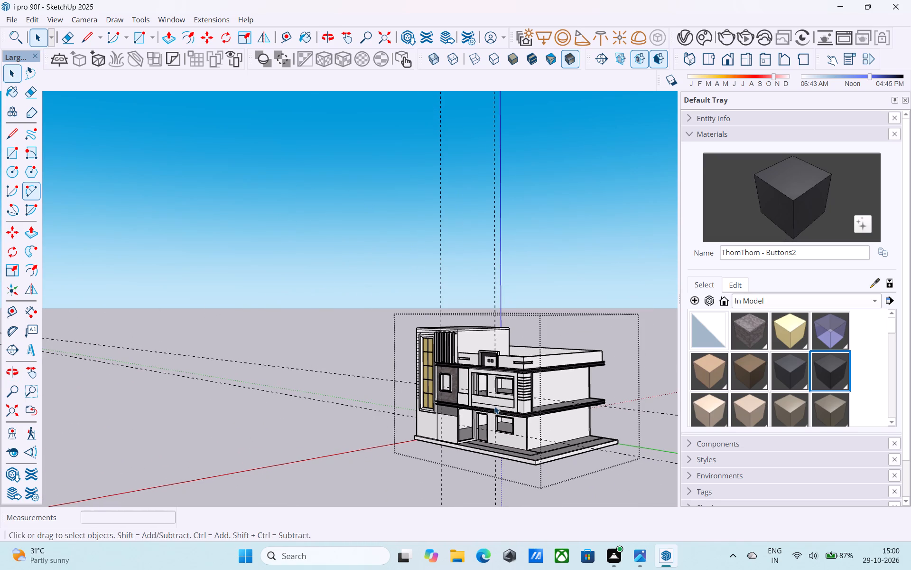
middle_drag(514, 460, 602, 442)
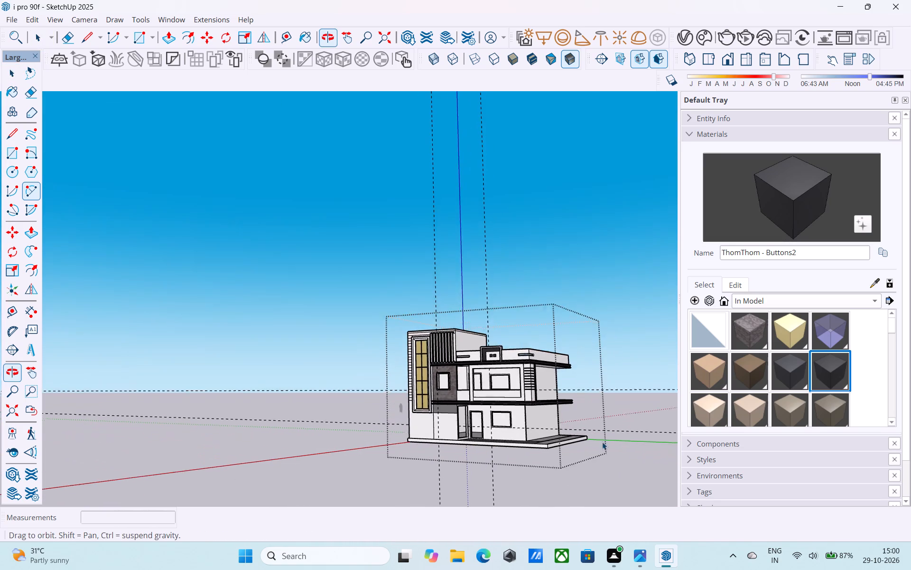
middle_drag(602, 442, 591, 428)
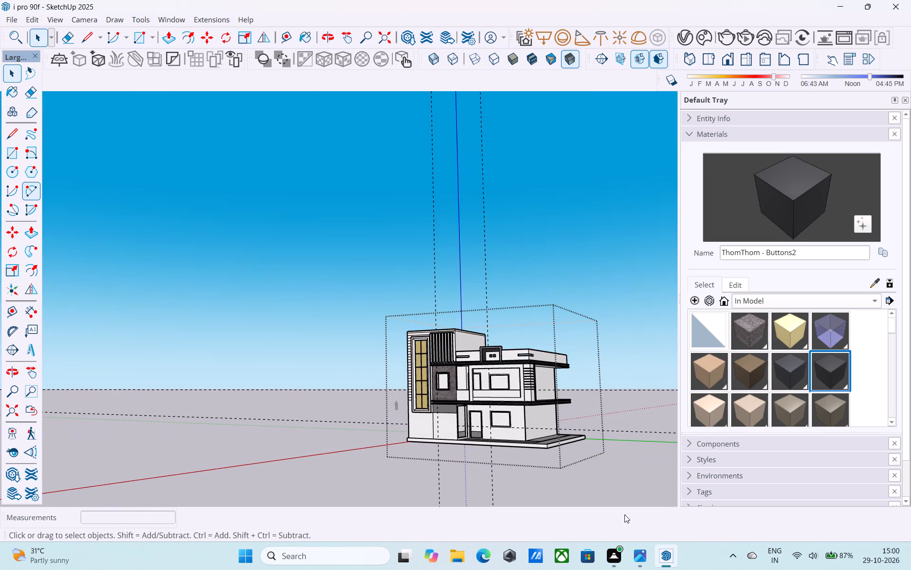